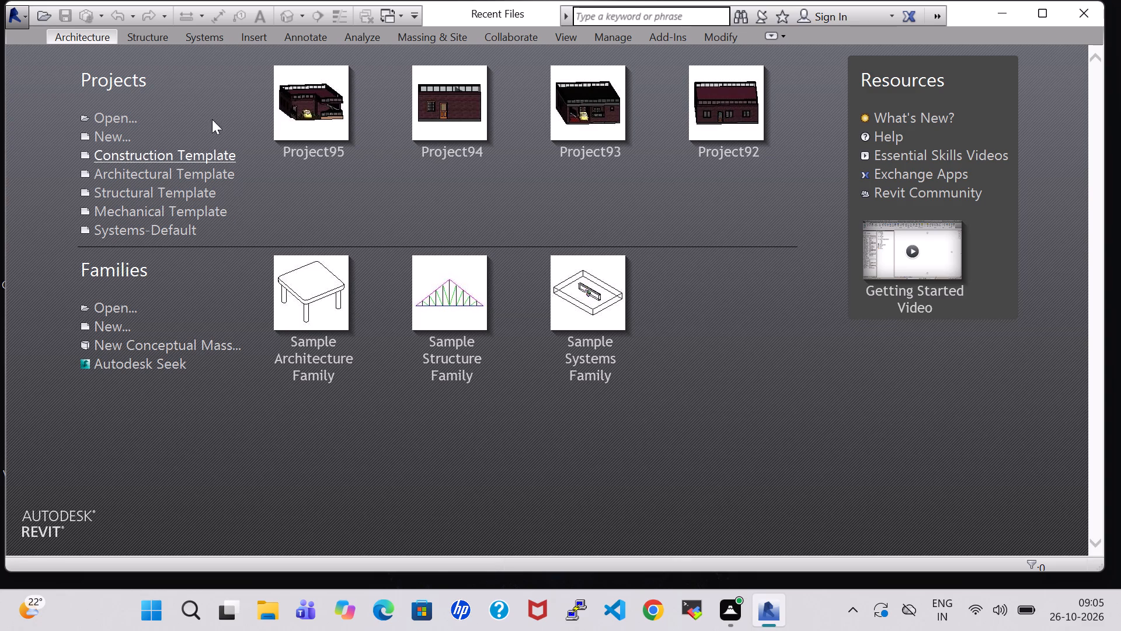
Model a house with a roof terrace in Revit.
Create a new project from the Architectural Template.
click(100, 133)
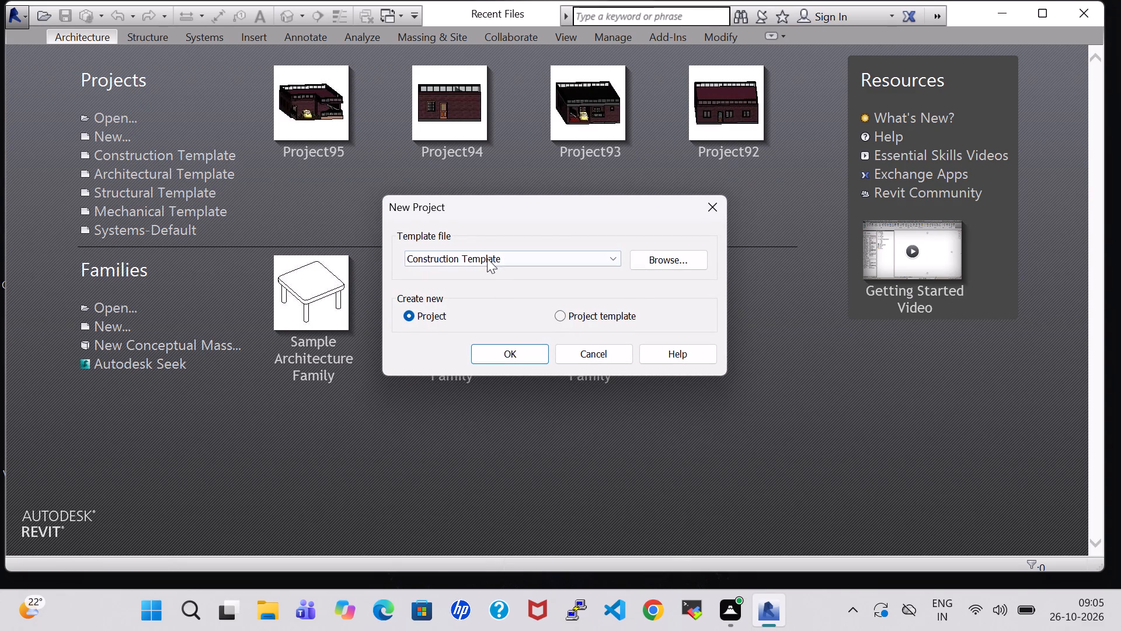
click(486, 257)
click(478, 289)
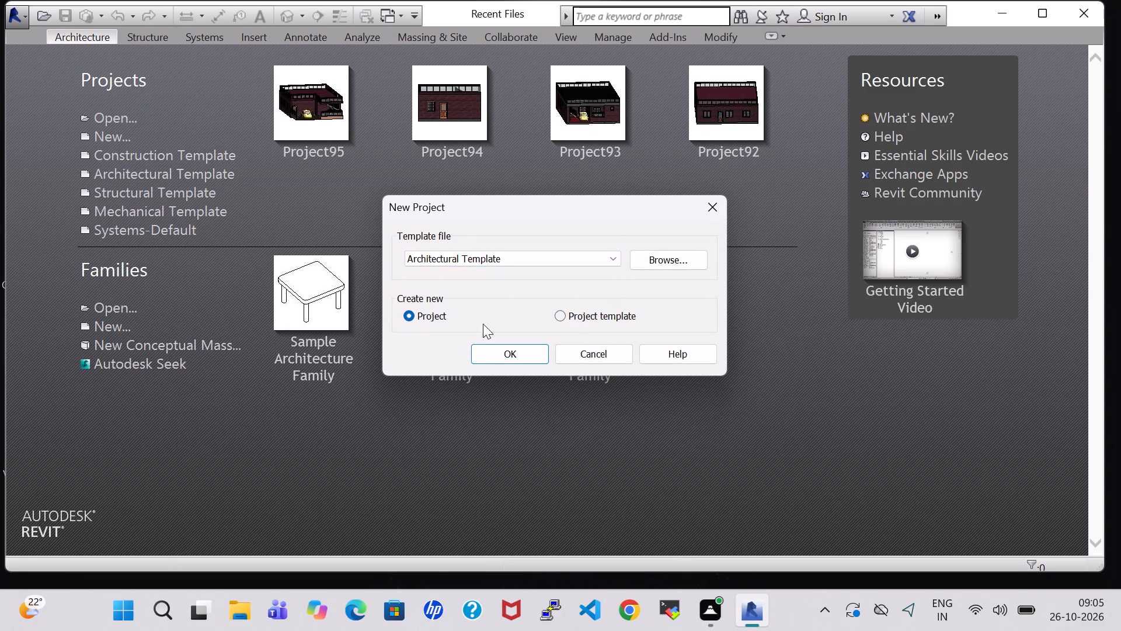
click(503, 353)
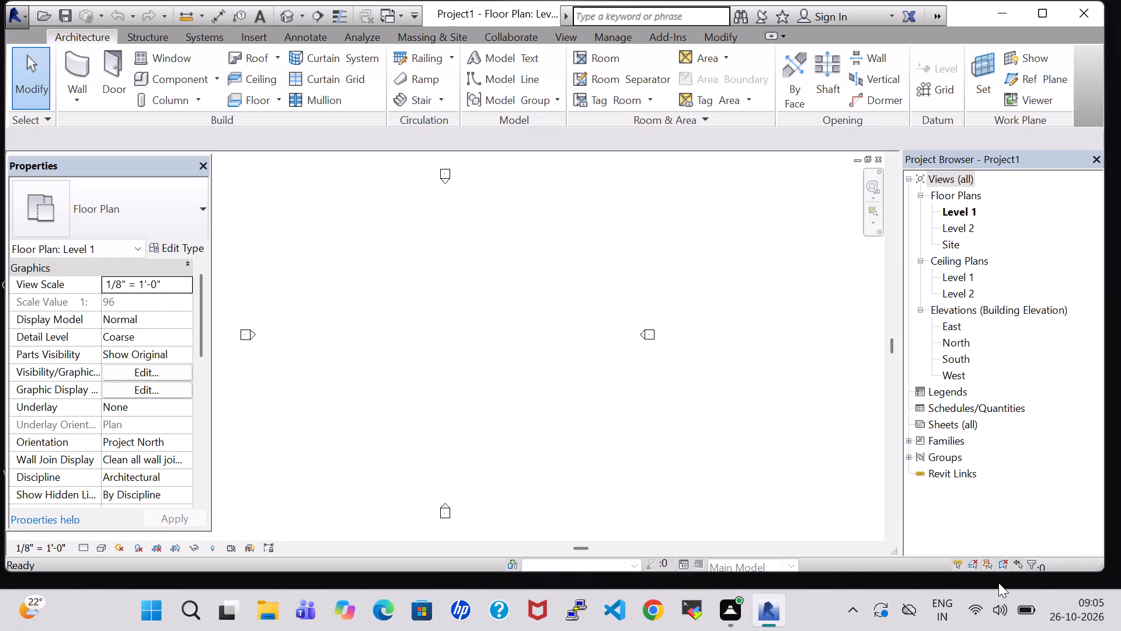
Draw a closed rectangle of Generic - 8" exterior walls on Level 1, 30' wide by 50' long, with 10' unconnected height.
click(75, 80)
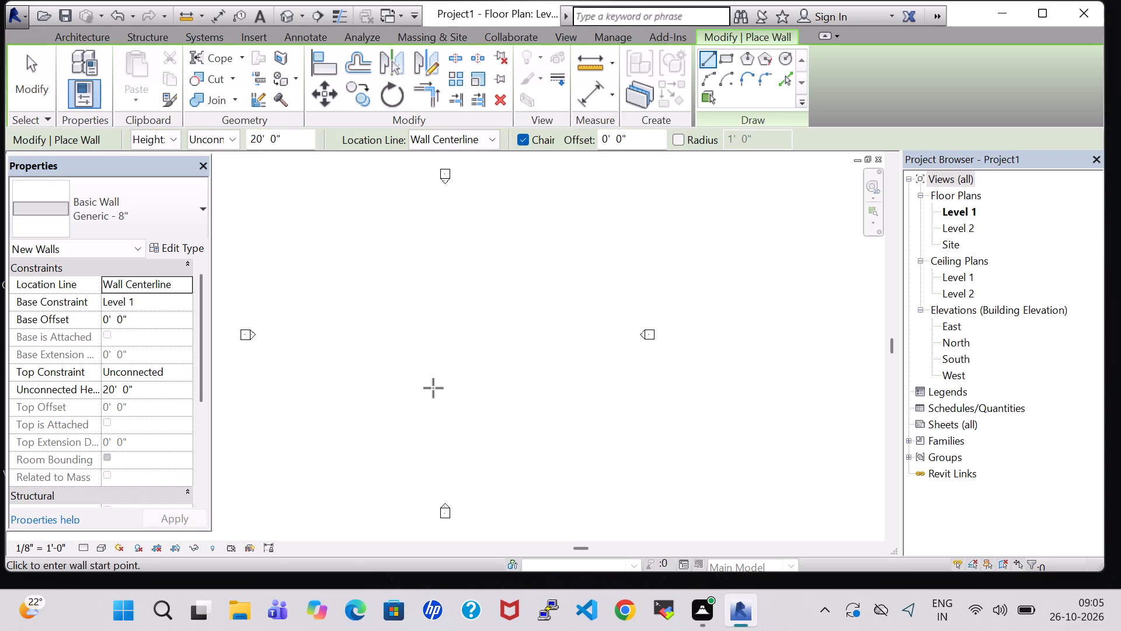
click(288, 545)
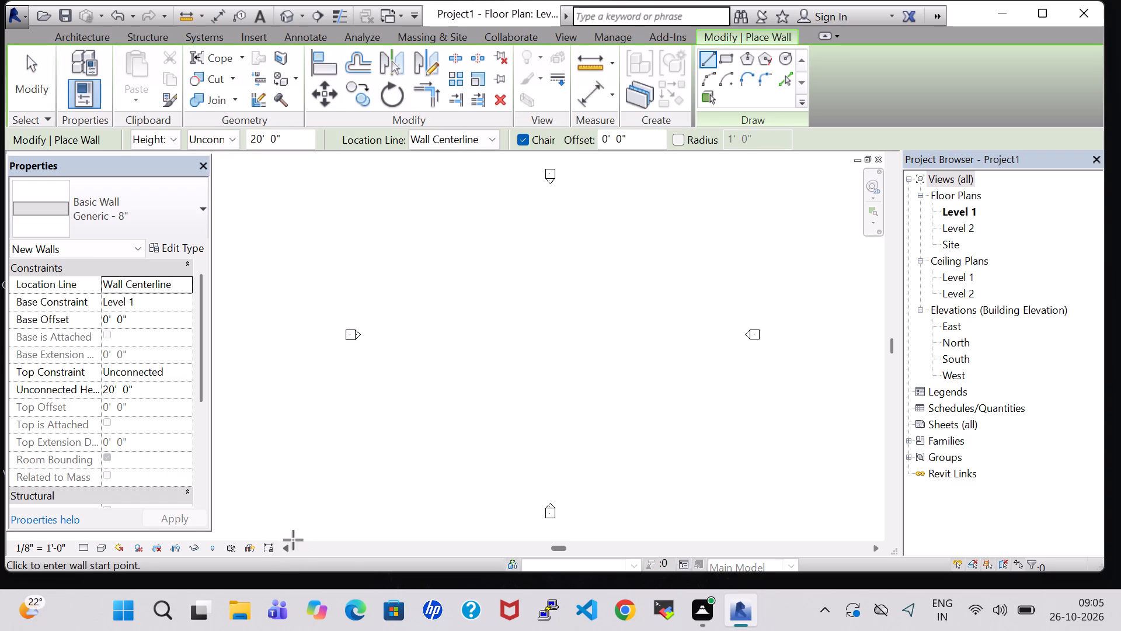
click(255, 140)
key(BackSpace)
key(1)
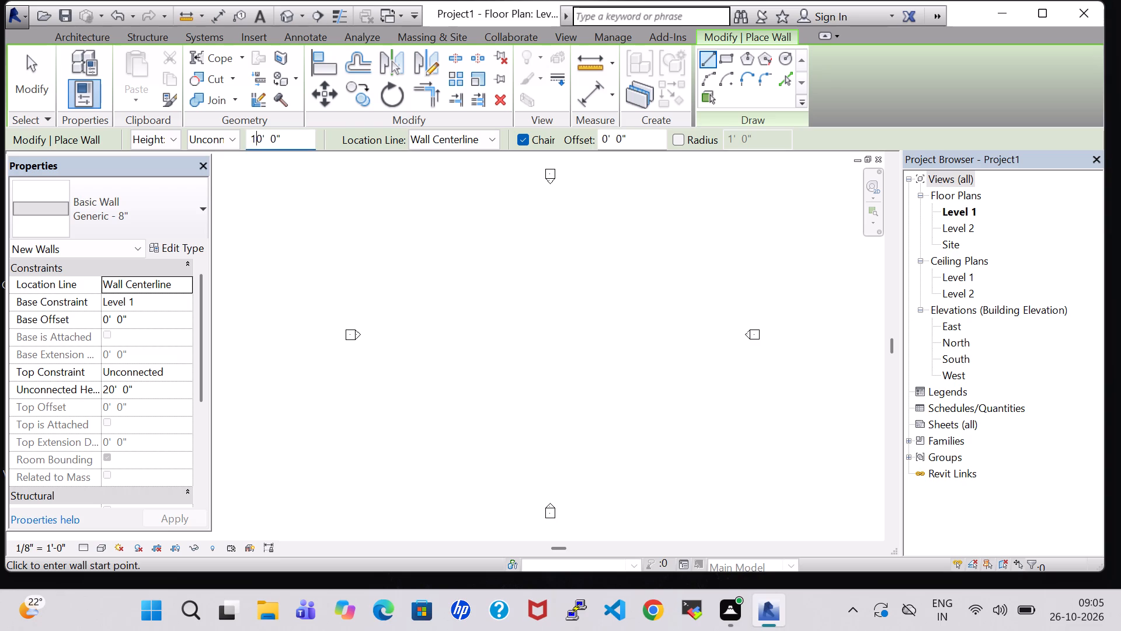
click(446, 237)
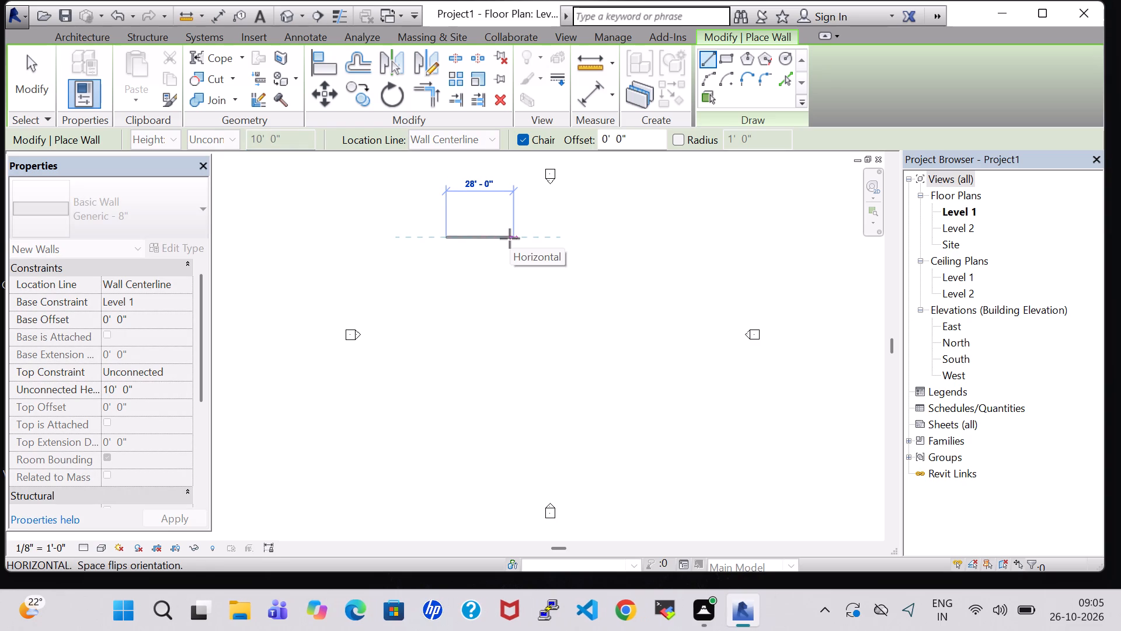
text(30)
key(Return)
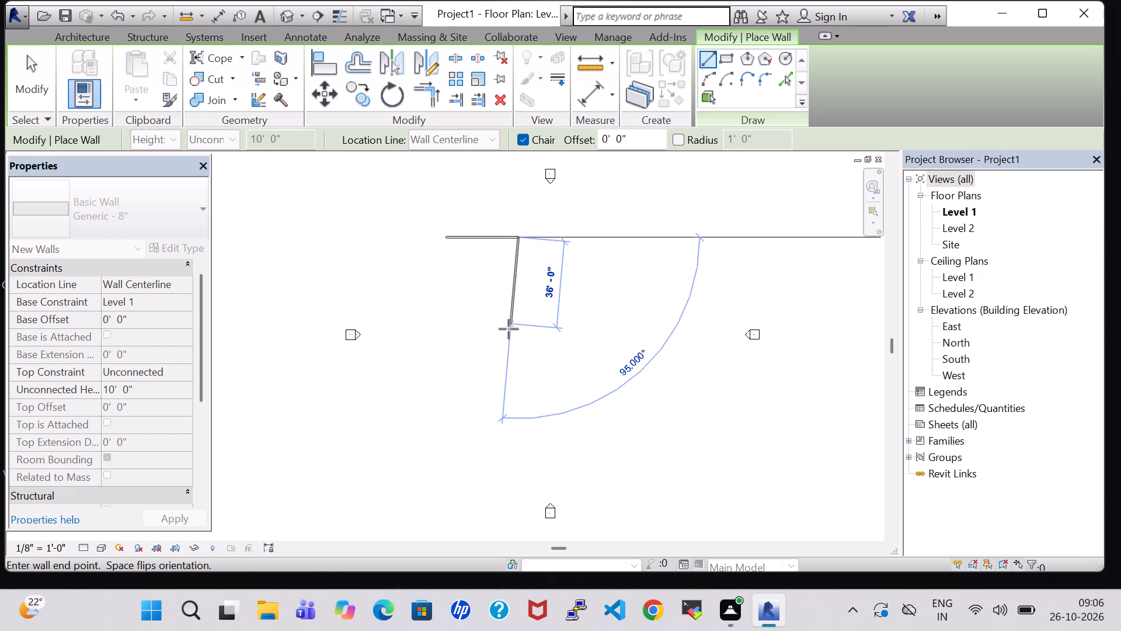
text(50)
key(Return)
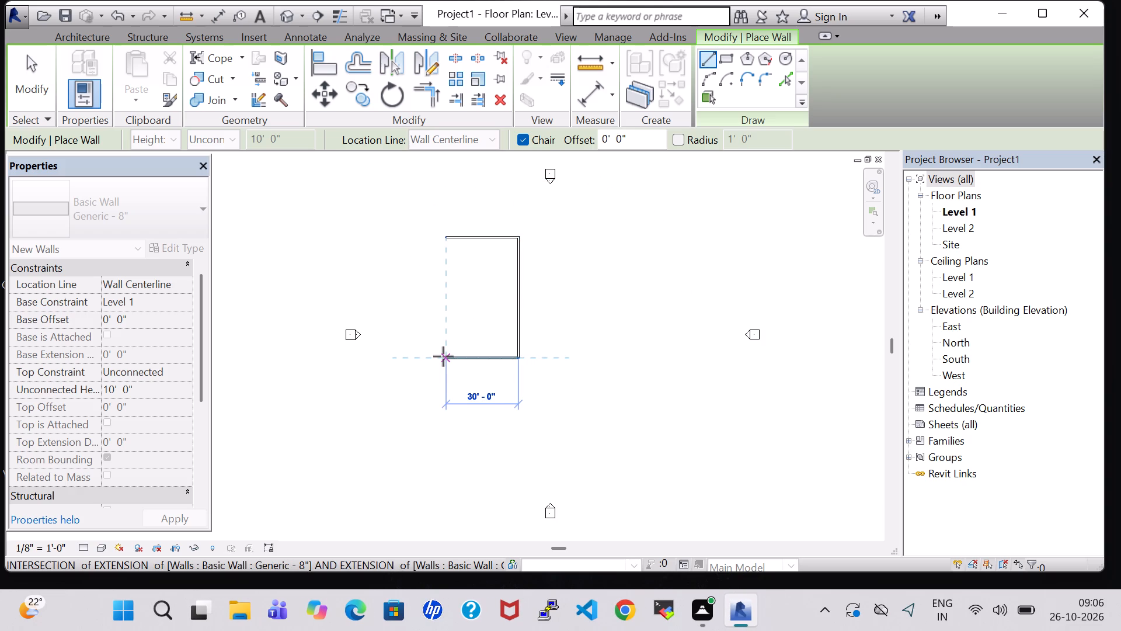
click(443, 356)
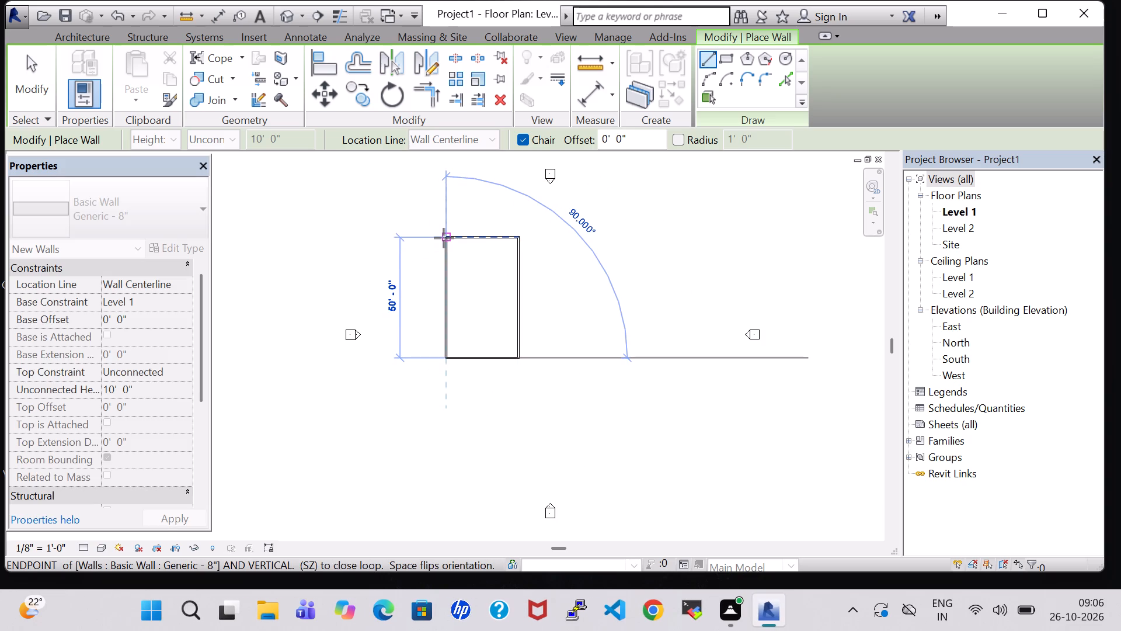
click(444, 238)
key(Escape)
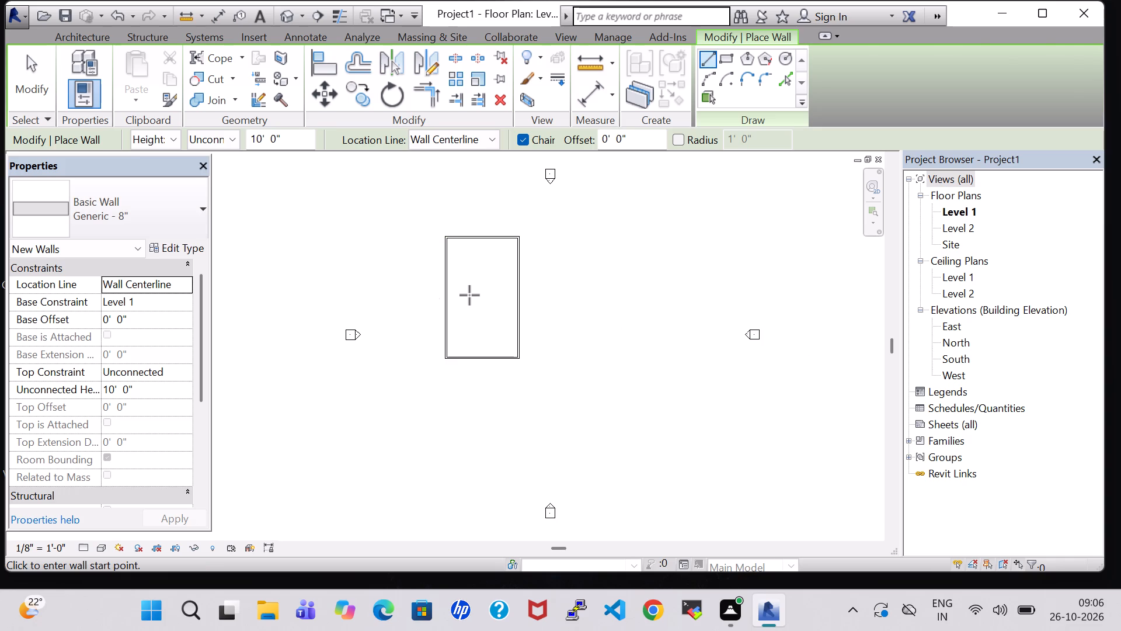
key(Escape)
Draw a vertical interior wall about 19' 6" long down from the north wall, starting 14' from the west wall.
scroll(469, 295, up, 3)
middle_drag(469, 295, 525, 328)
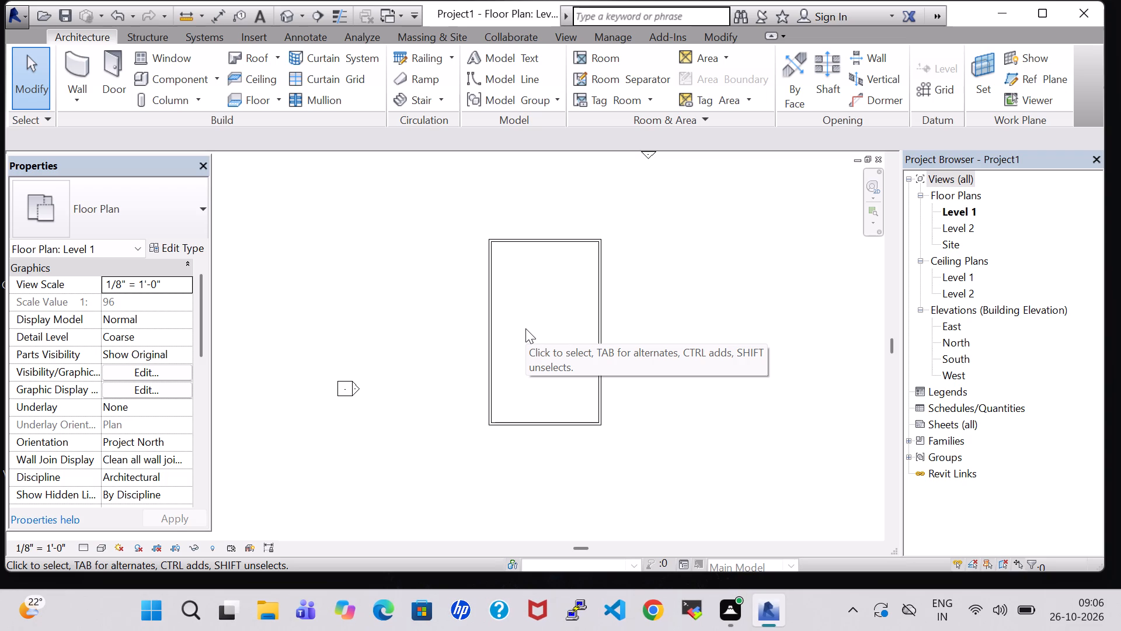
click(81, 58)
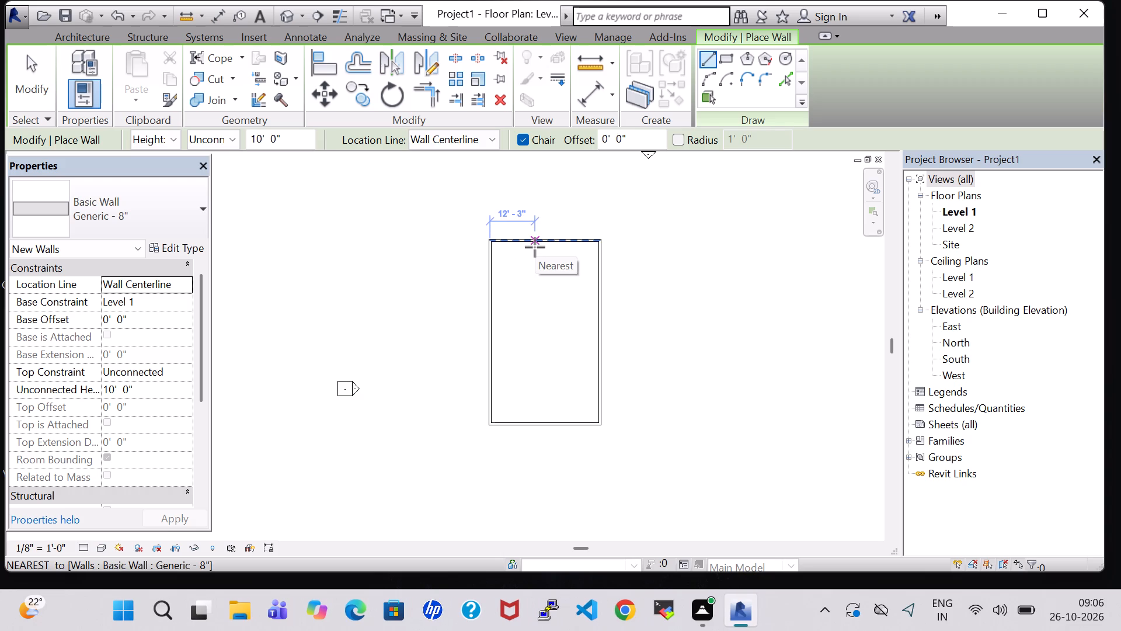
text(14)
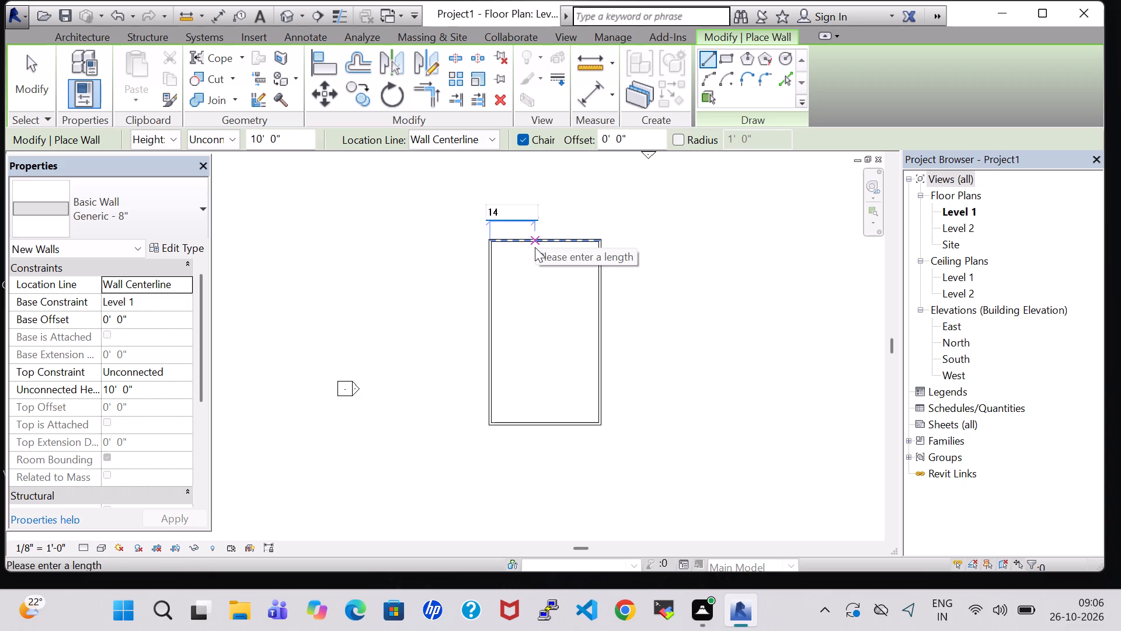
key(Return)
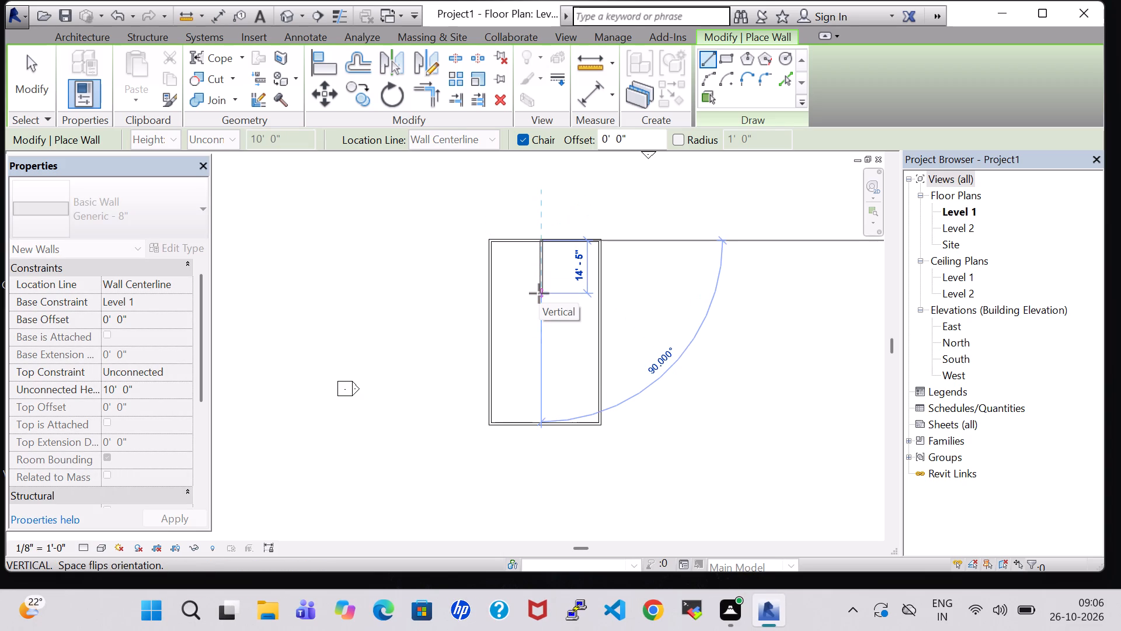
key(Escape)
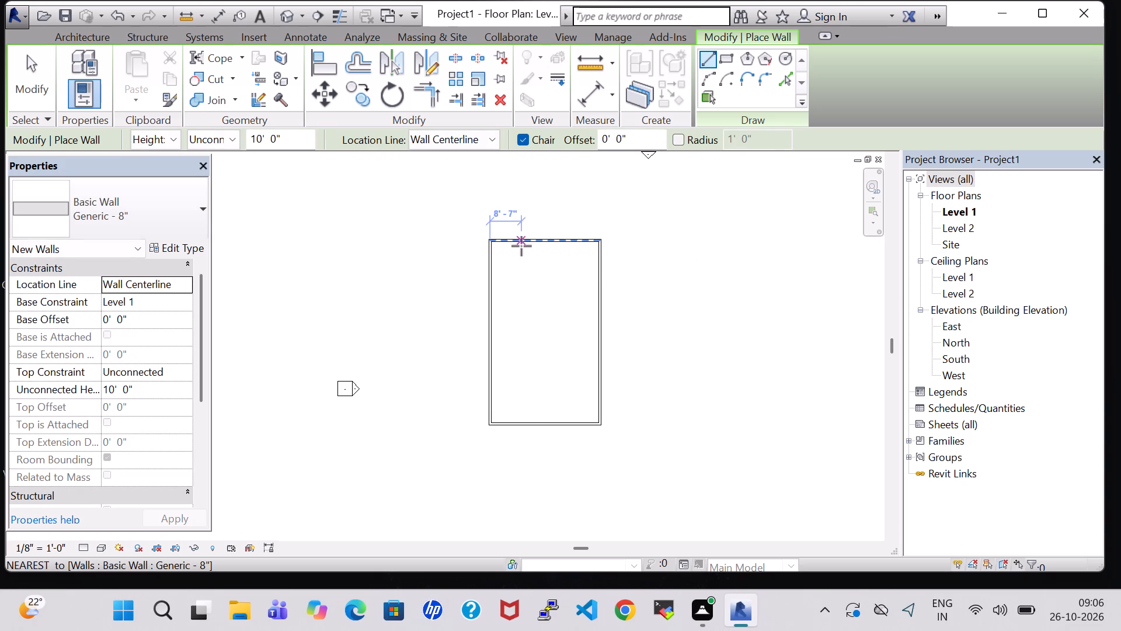
text(14)
key(Return)
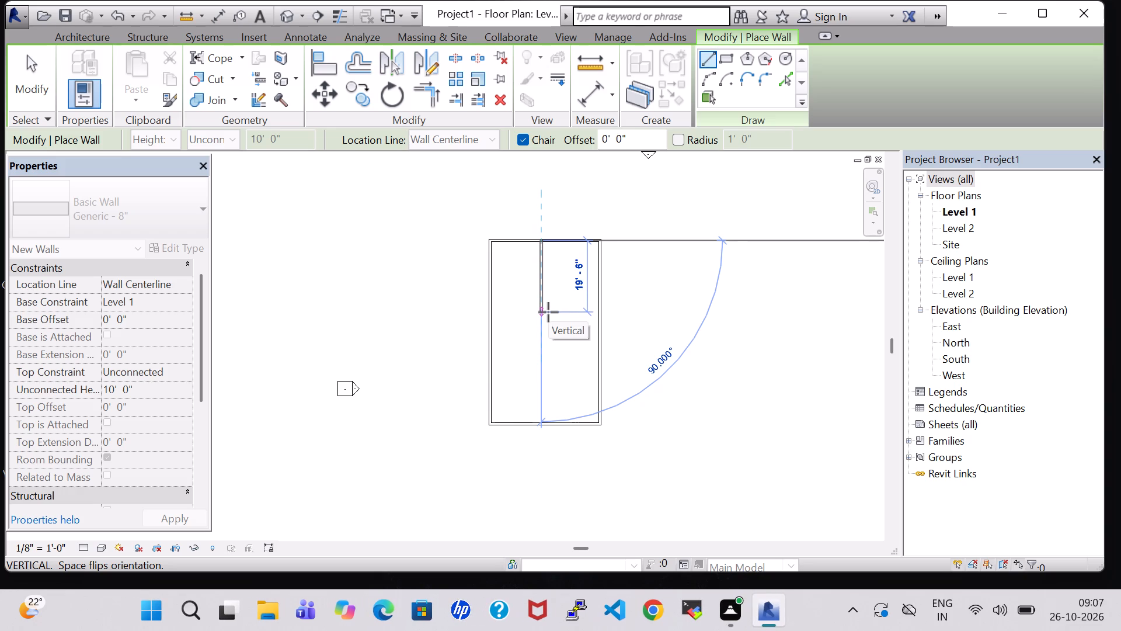
click(548, 312)
key(Escape)
key(Escape)
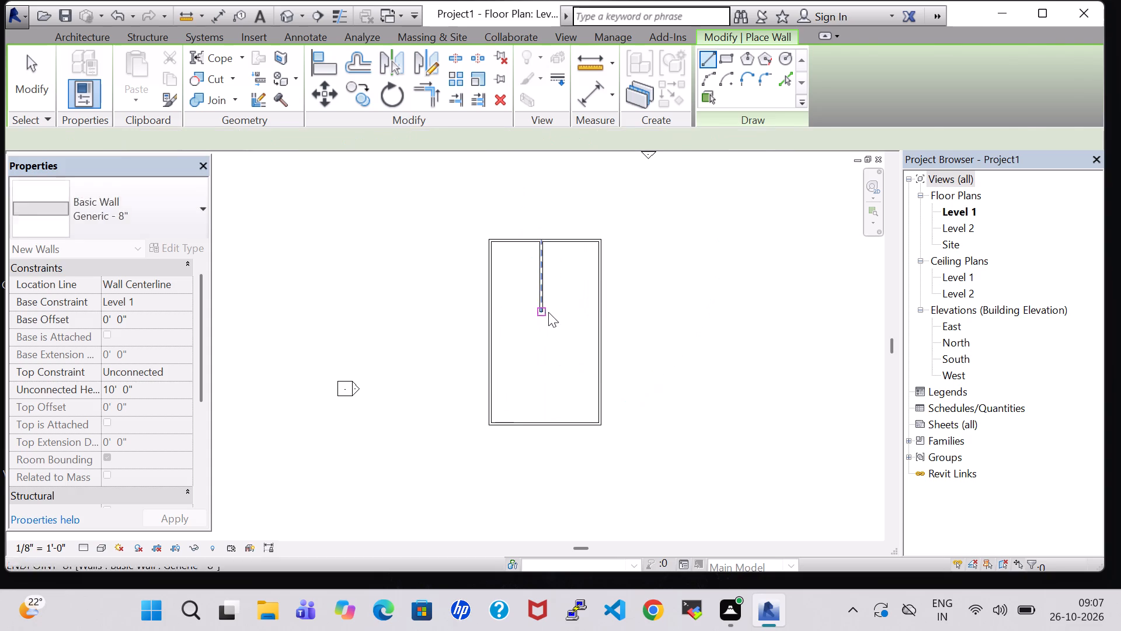
Draw a horizontal wall from the vertical interior wall to the east wall, 4' below the north wall.
click(62, 60)
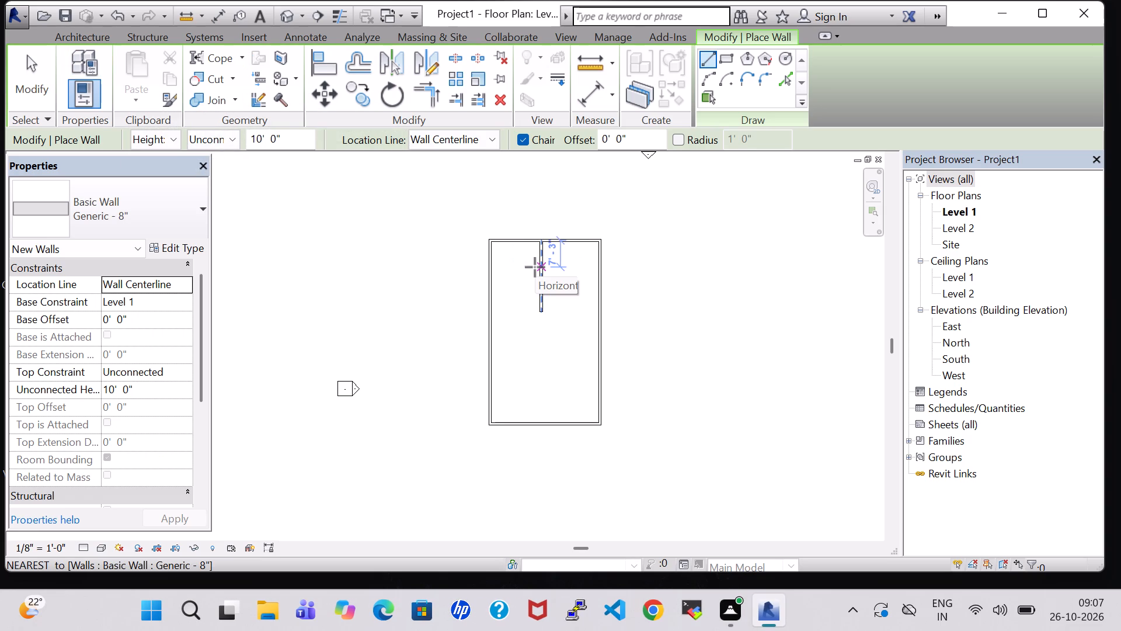
key(4)
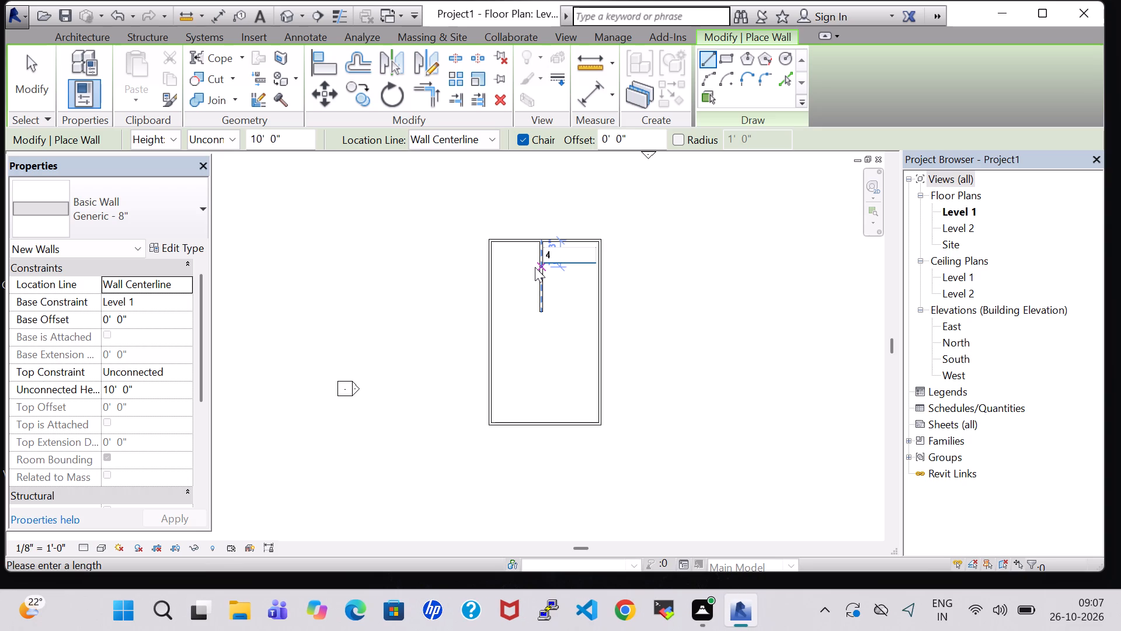
key(apostrophe)
key(Return)
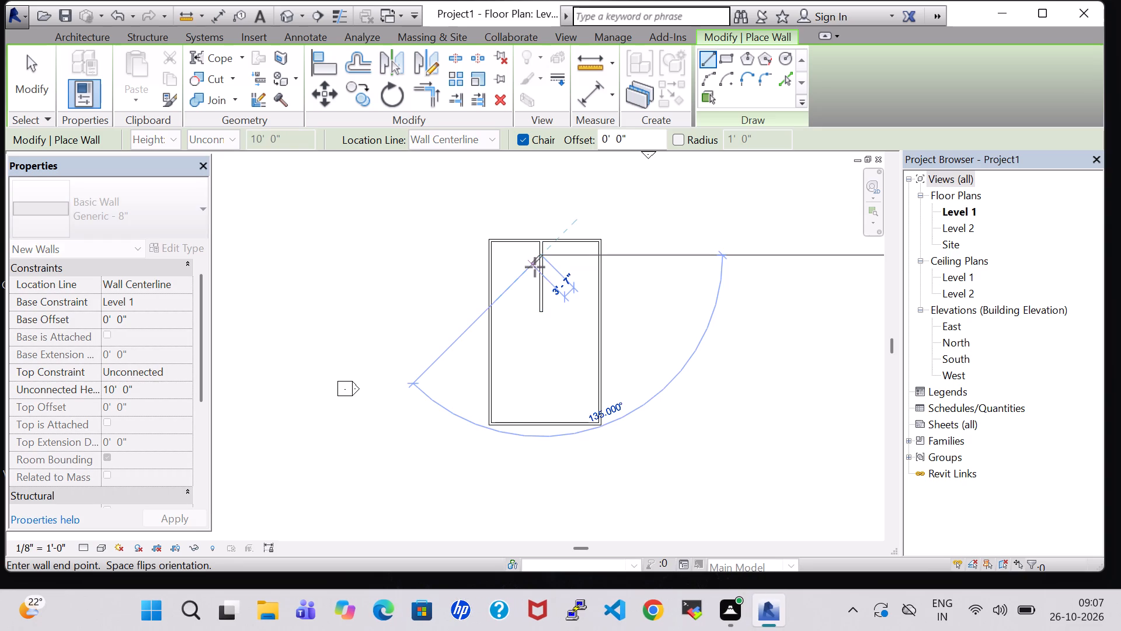
click(603, 256)
key(Escape)
key(Escape)
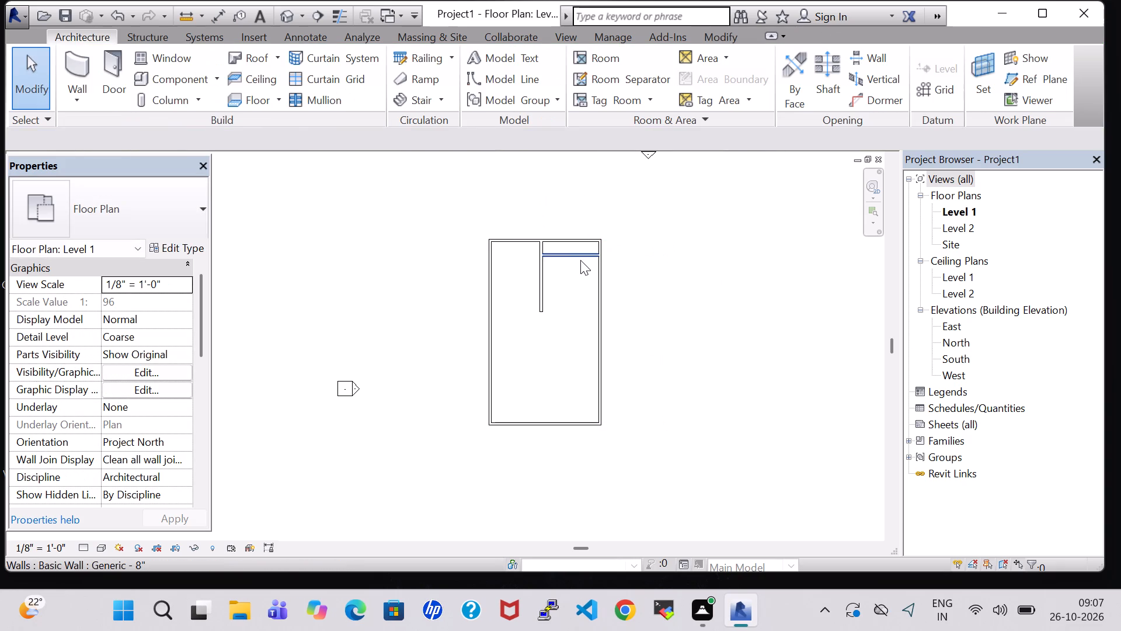
Check the distance between the north wall and the horizontal interior wall with an aligned dimension, without placing it.
scroll(580, 260, up, 8)
text(di)
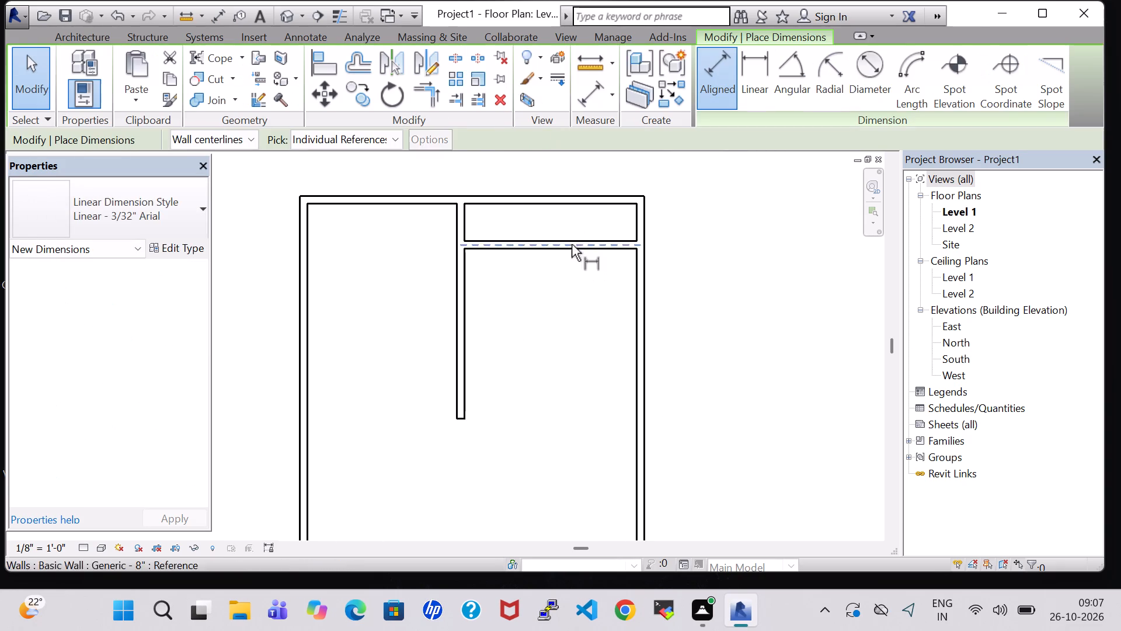
click(555, 199)
click(562, 244)
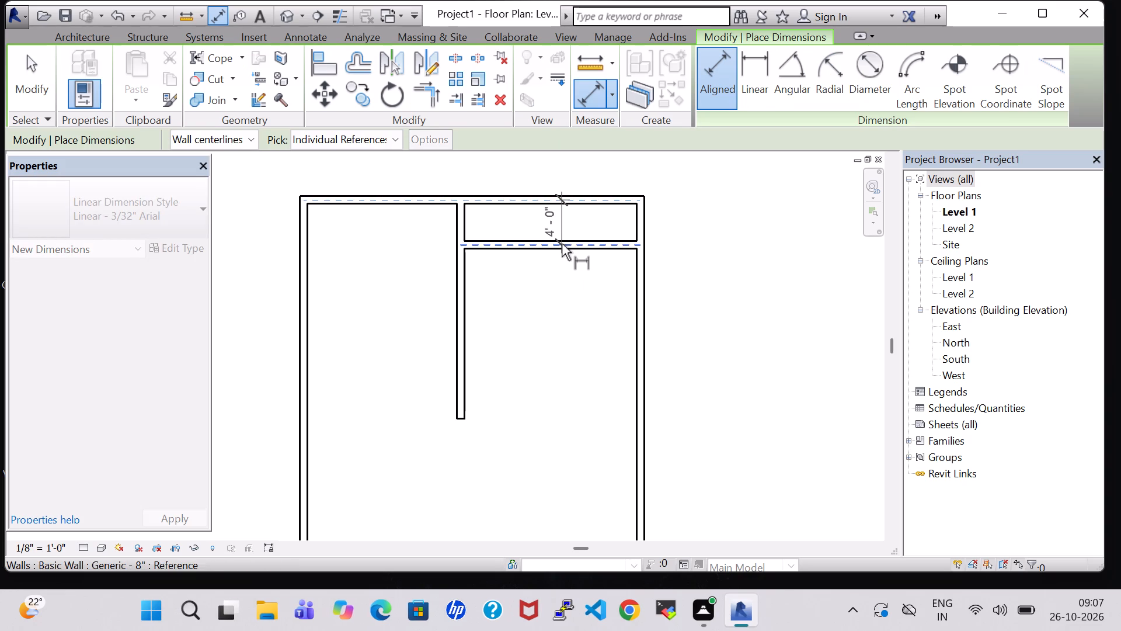
key(Escape)
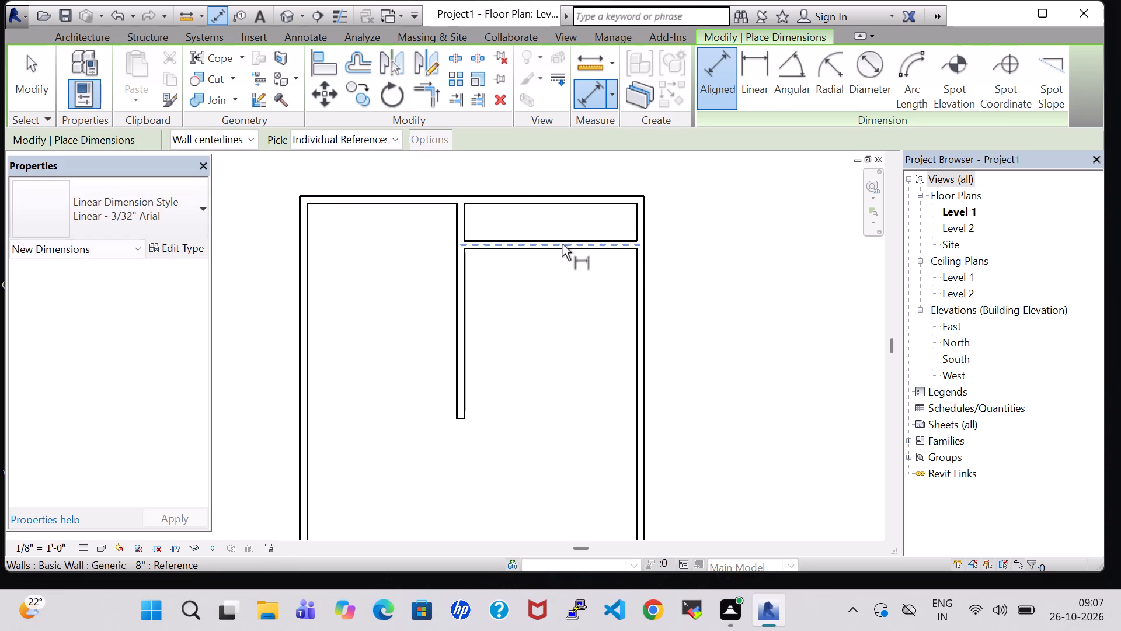
Enclose a room with a 10' 5" horizontal wall east from the vertical interior wall's lower end and a wall up to the horizontal partition.
scroll(549, 270, down, 3)
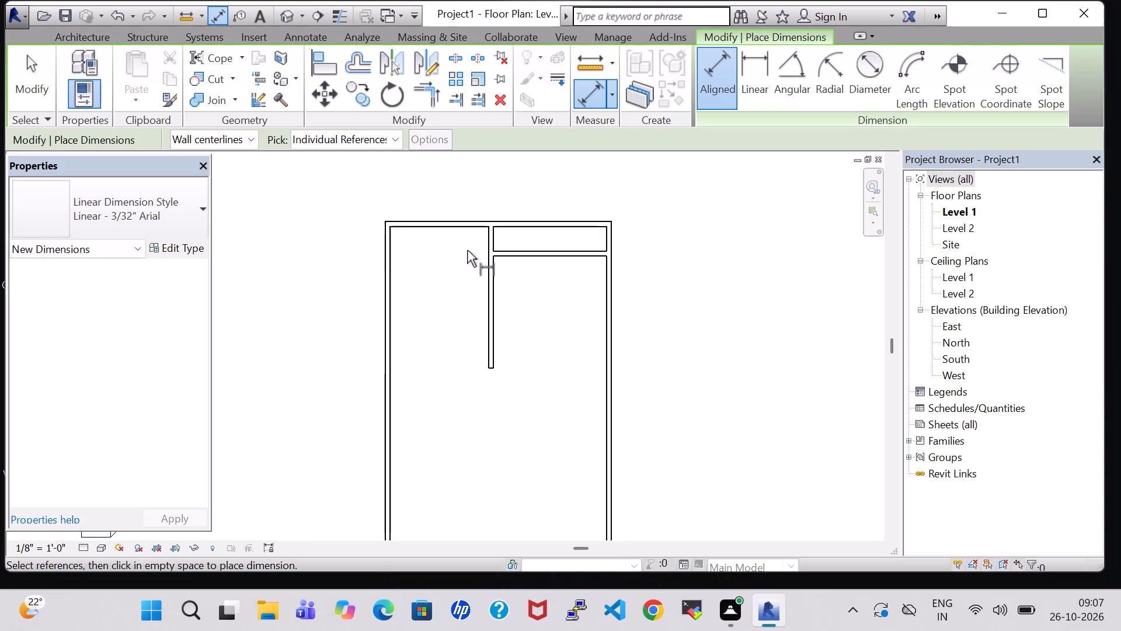
click(79, 29)
click(84, 39)
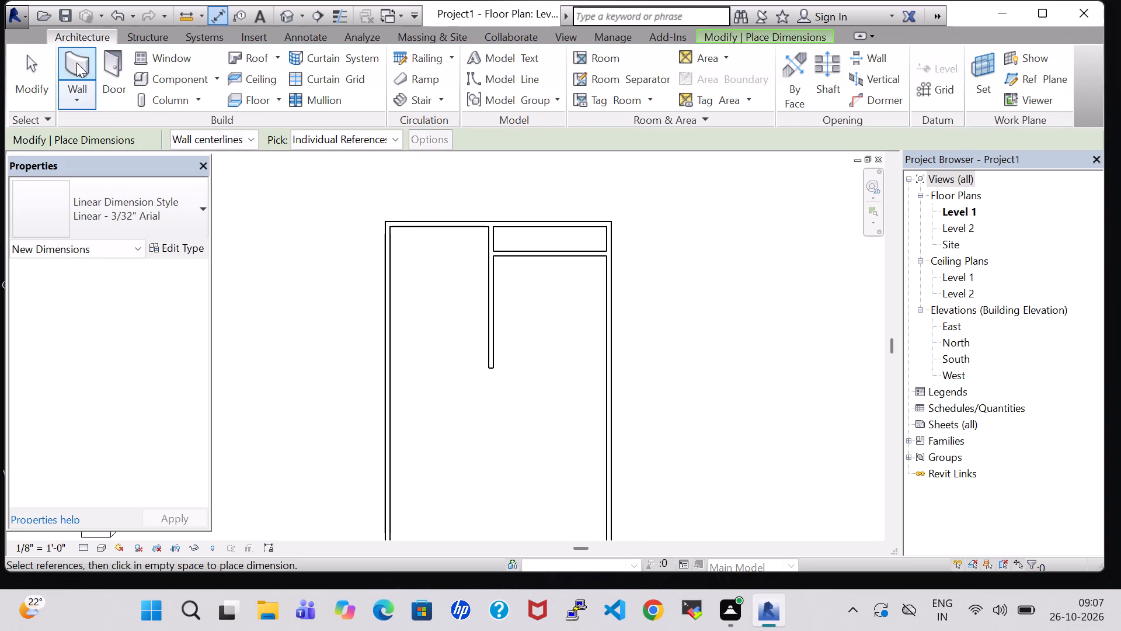
click(76, 63)
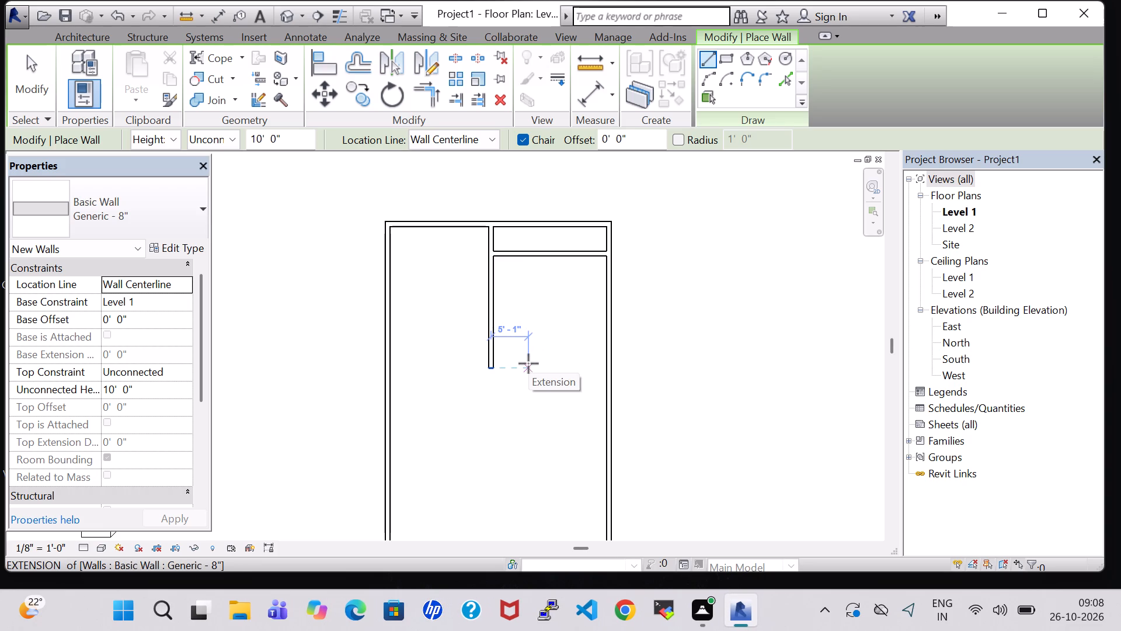
text(10)
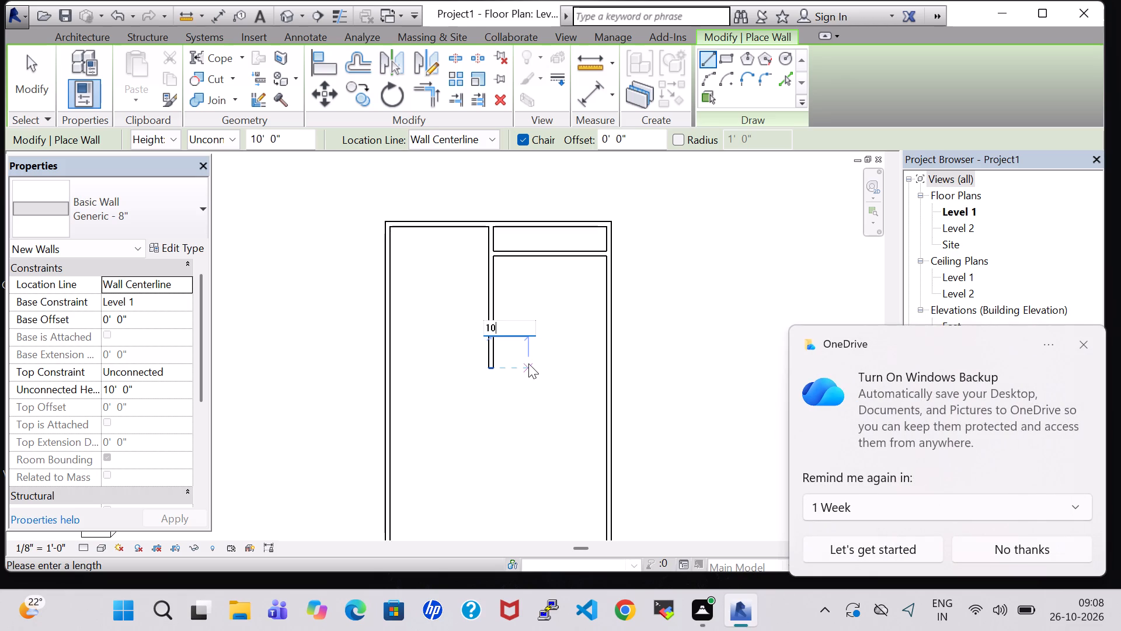
text('5)
key(shift+quotedbl)
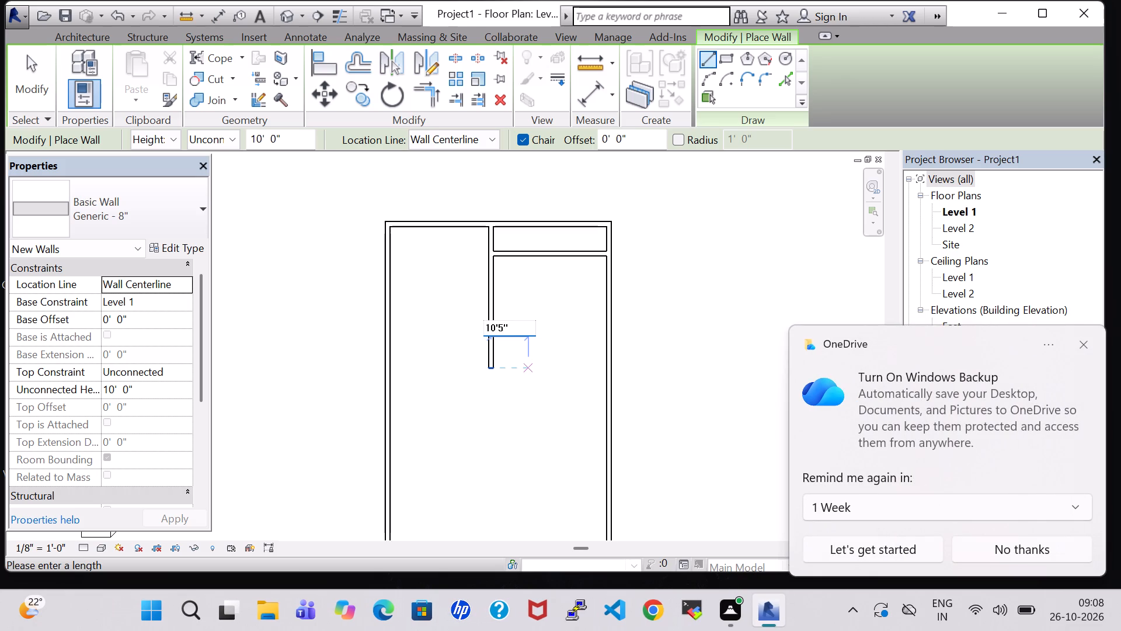
key(Return)
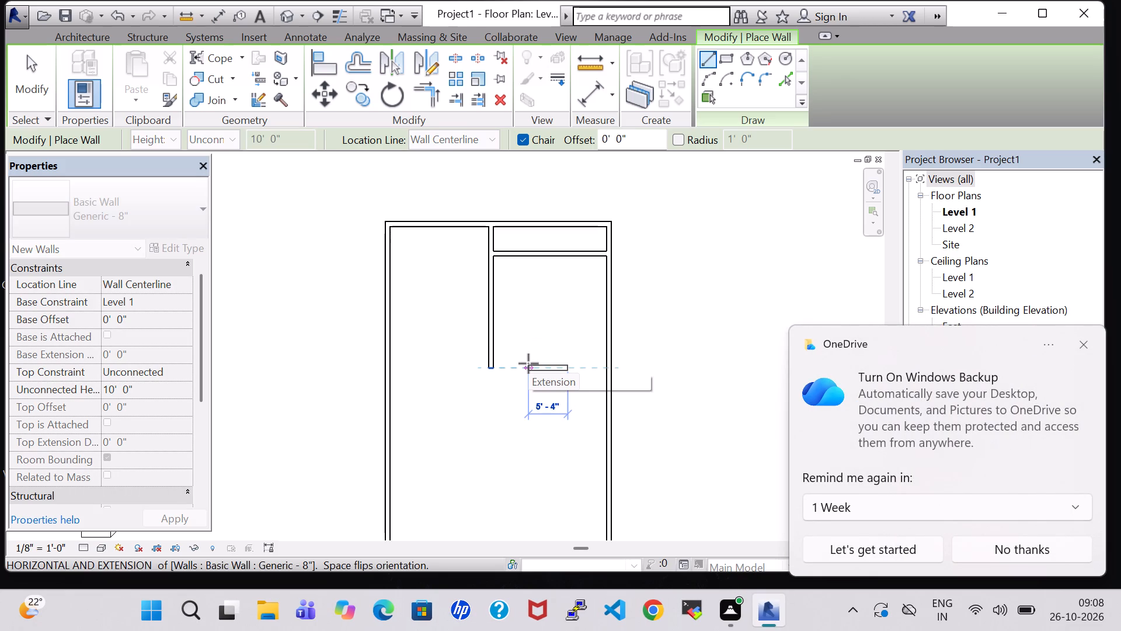
click(489, 362)
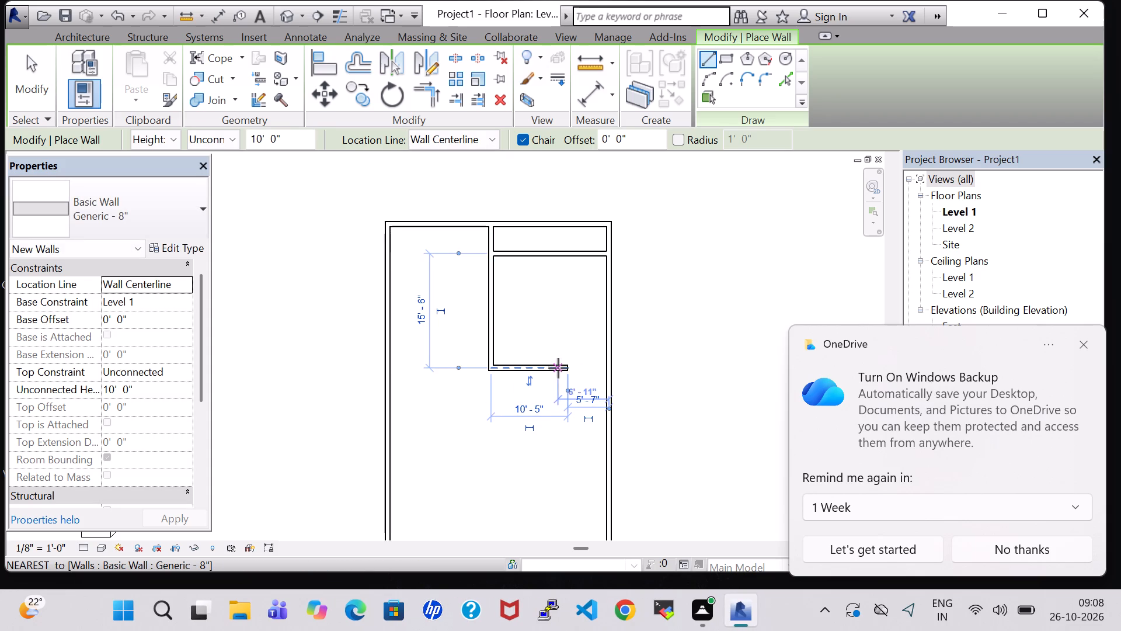
click(568, 368)
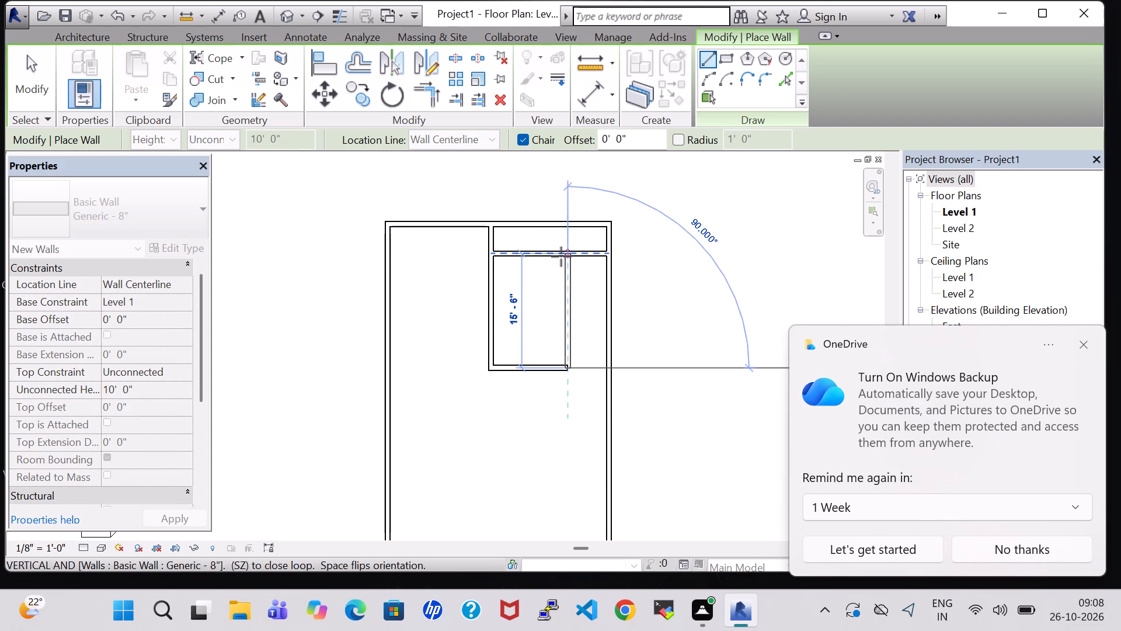
click(561, 256)
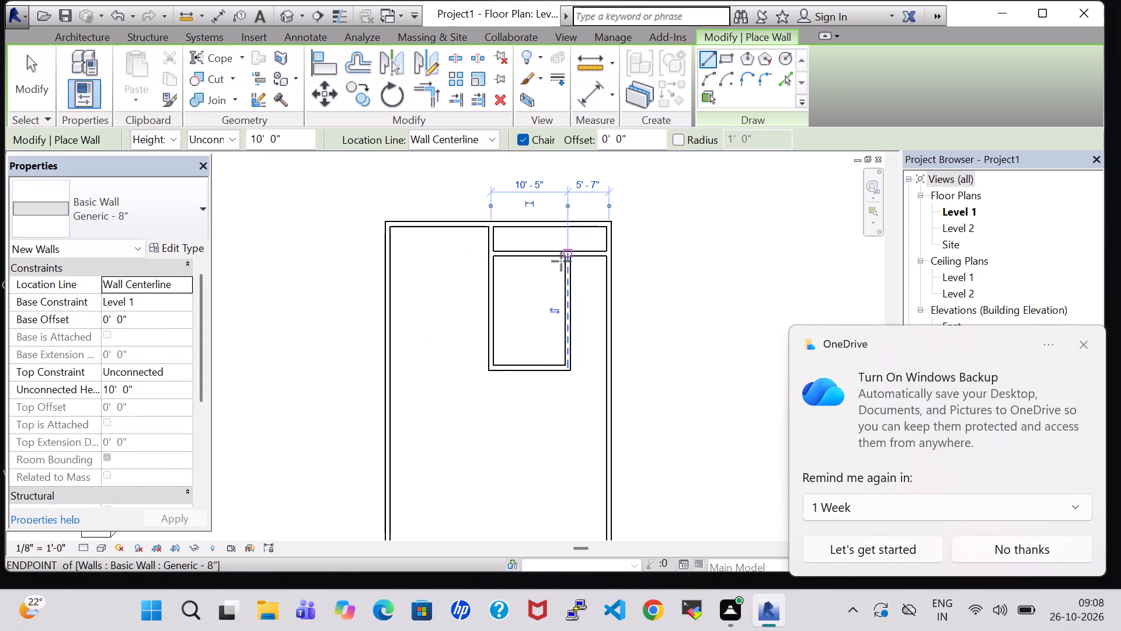
key(Escape)
key(Escape)
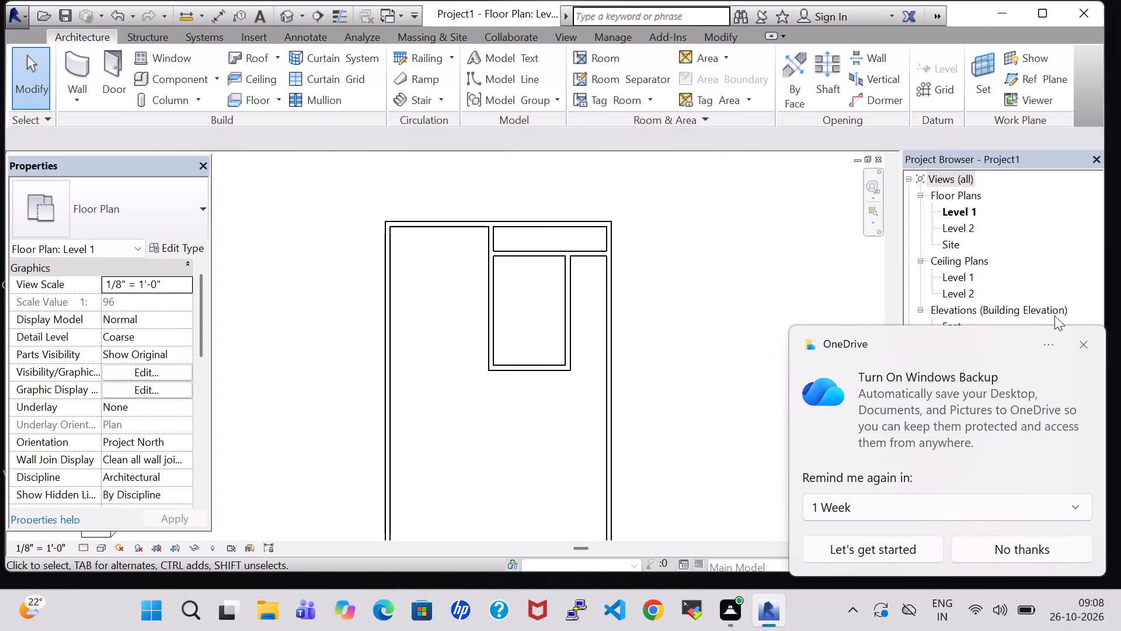
Draw a horizontal wall from the vertical interior wall's lower end to the west wall, closing off the northwest room.
click(1084, 348)
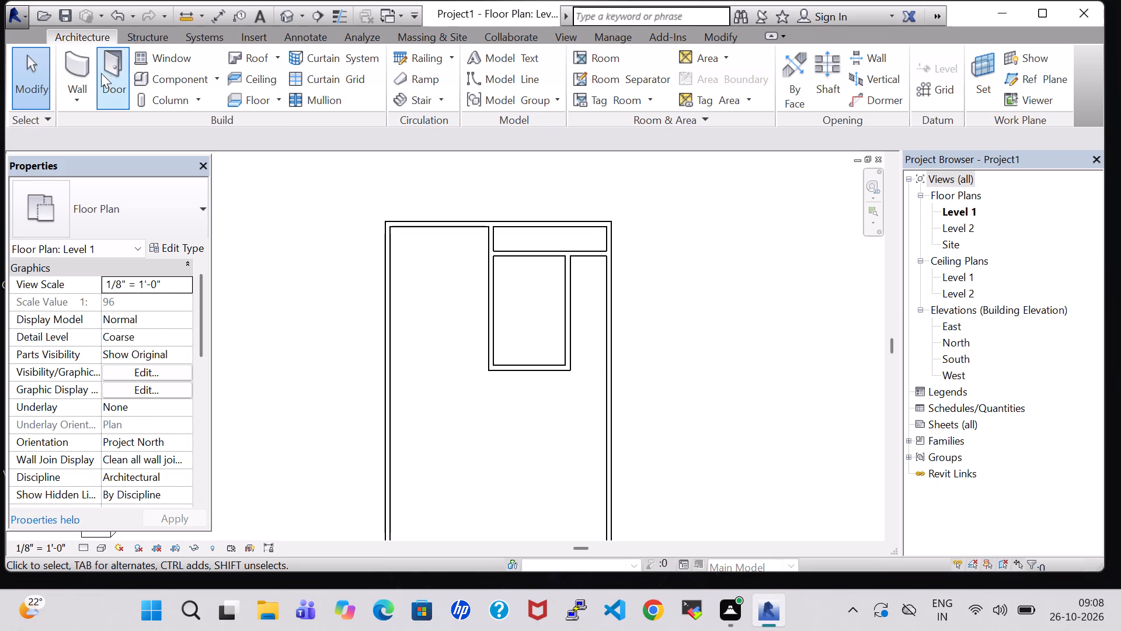
click(79, 67)
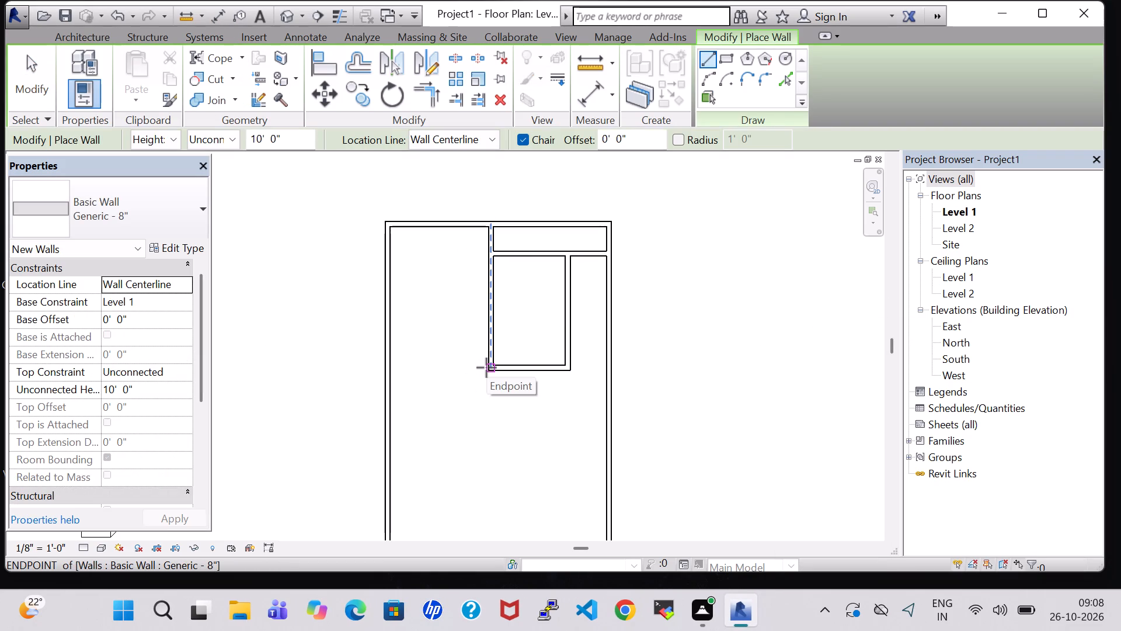
click(489, 367)
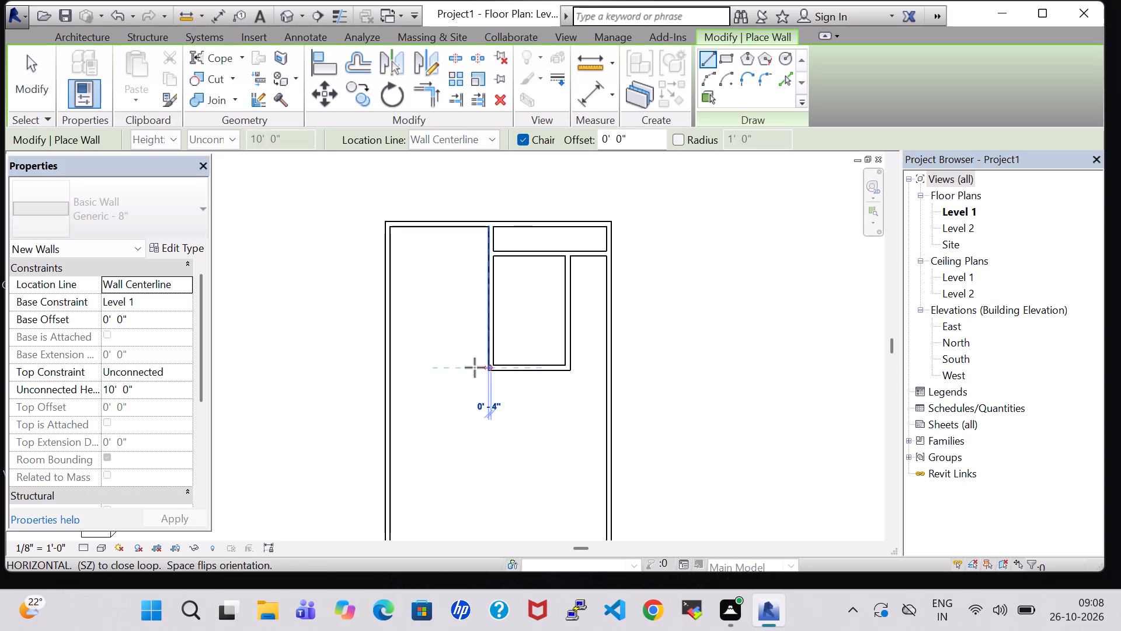
click(394, 366)
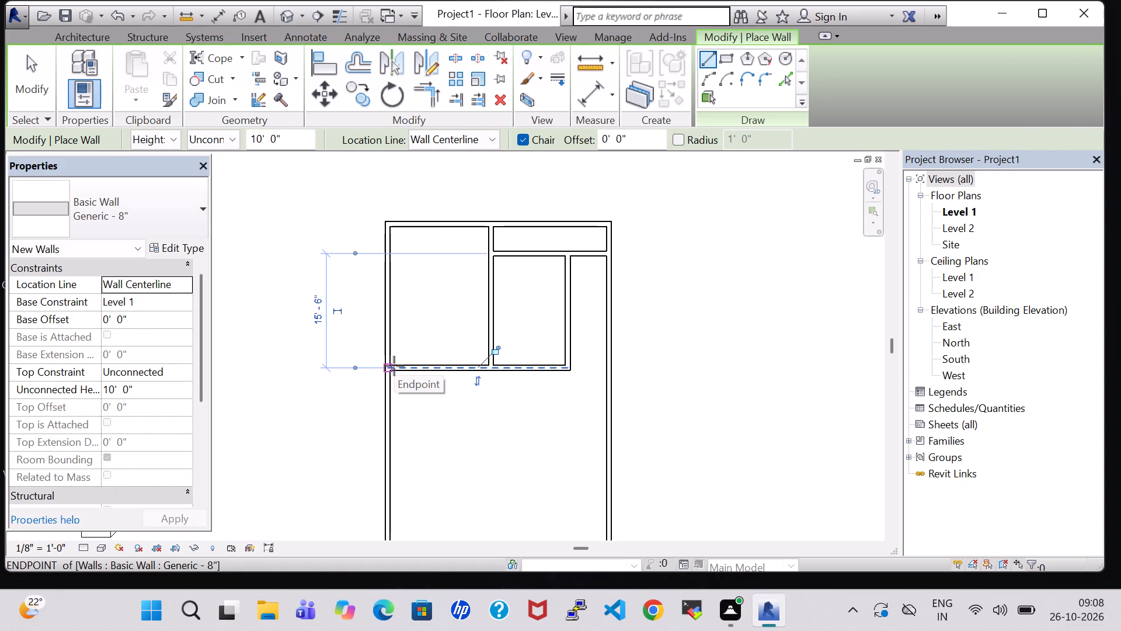
key(Escape)
key(Escape)
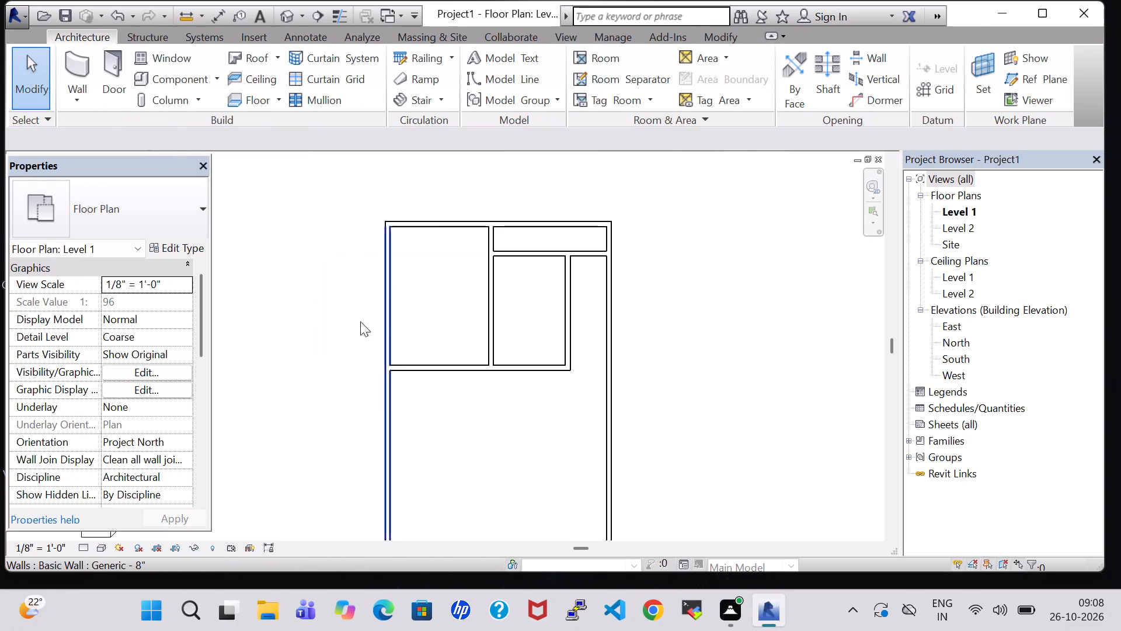
Enclose a space in the northwest room with a 10' wall east from the west wall, 4' 6" above the partition, and a wall down to it.
click(62, 72)
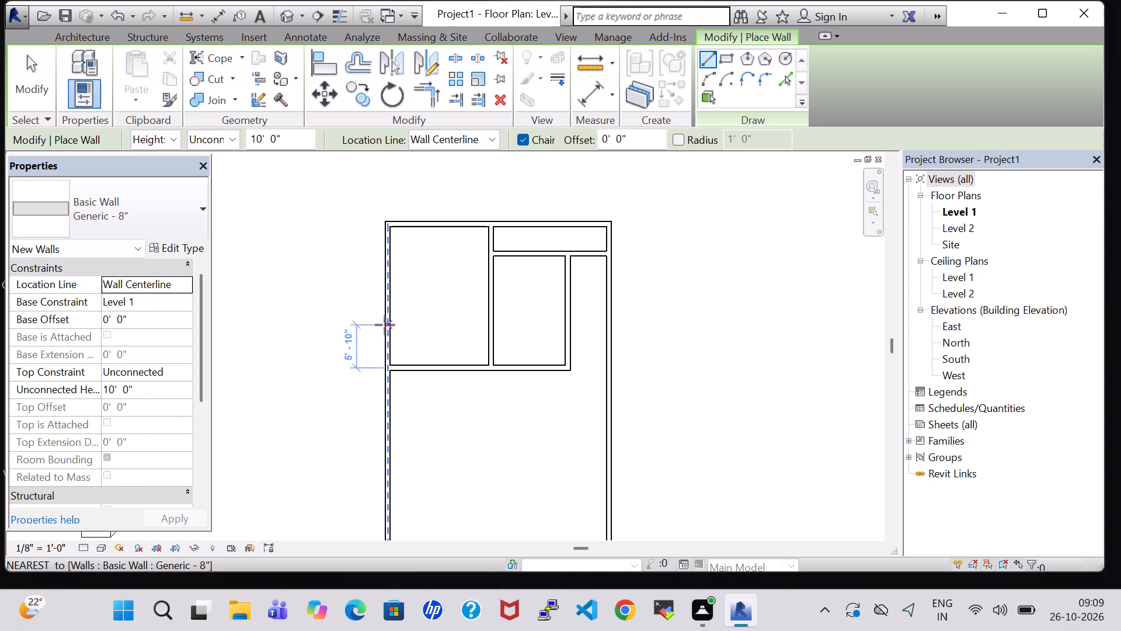
key(4)
key(apostrophe)
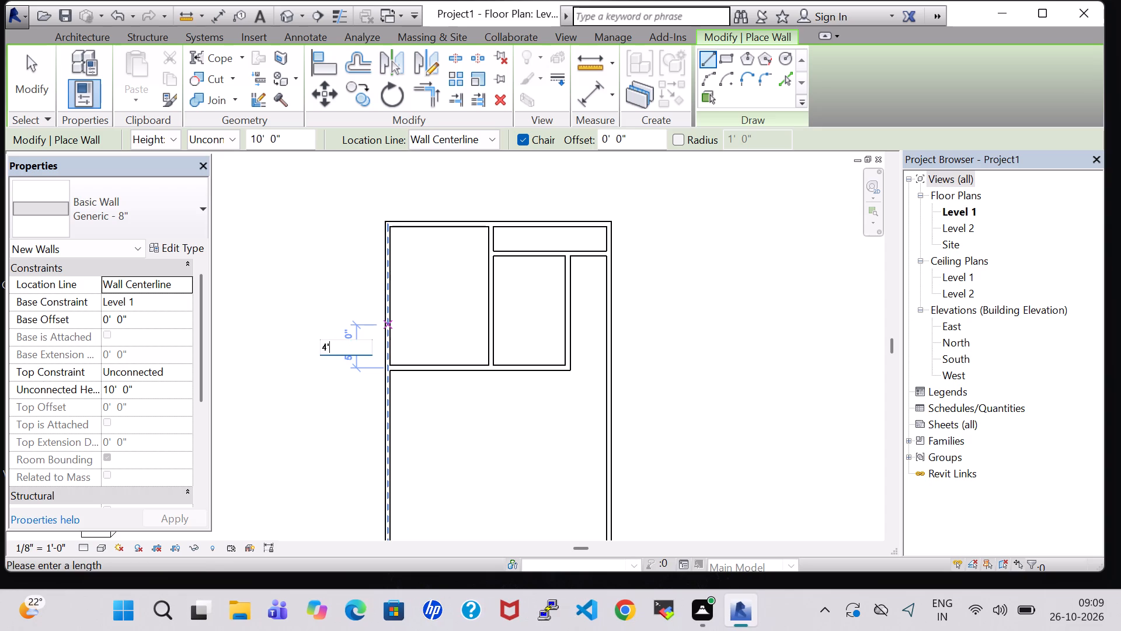
key(6)
key(shift+quotedbl)
key(Return)
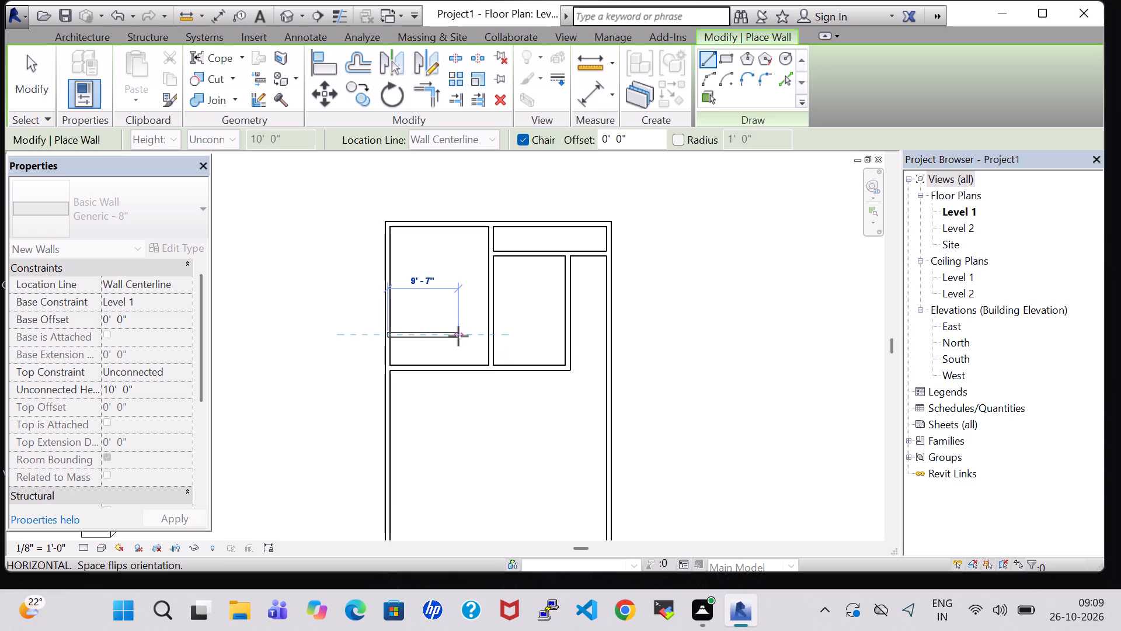
key(1)
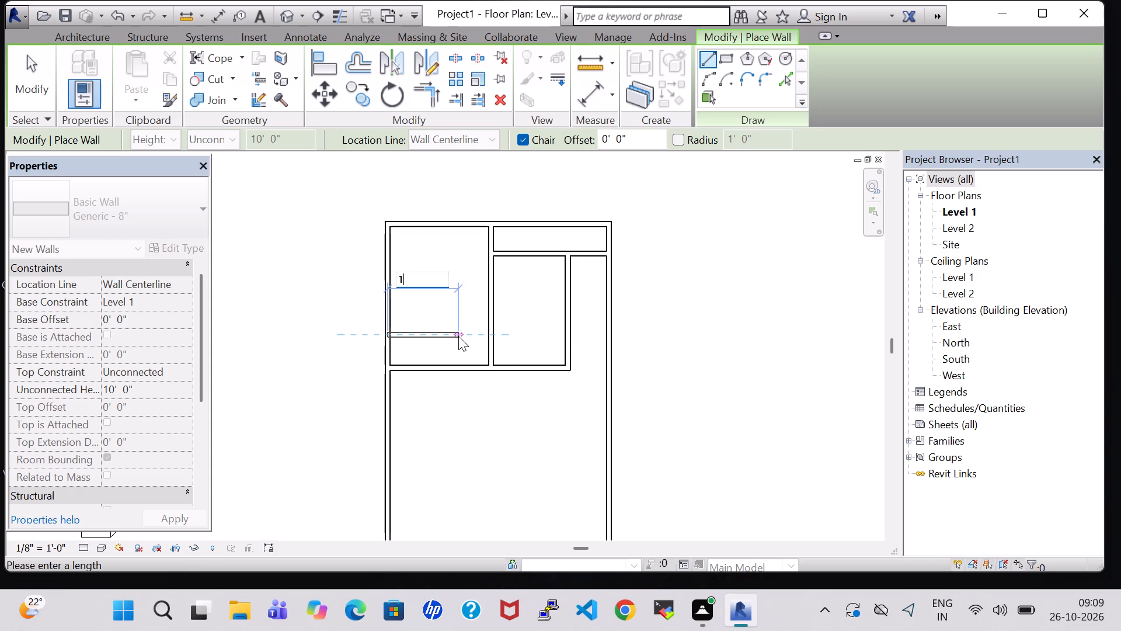
key(0)
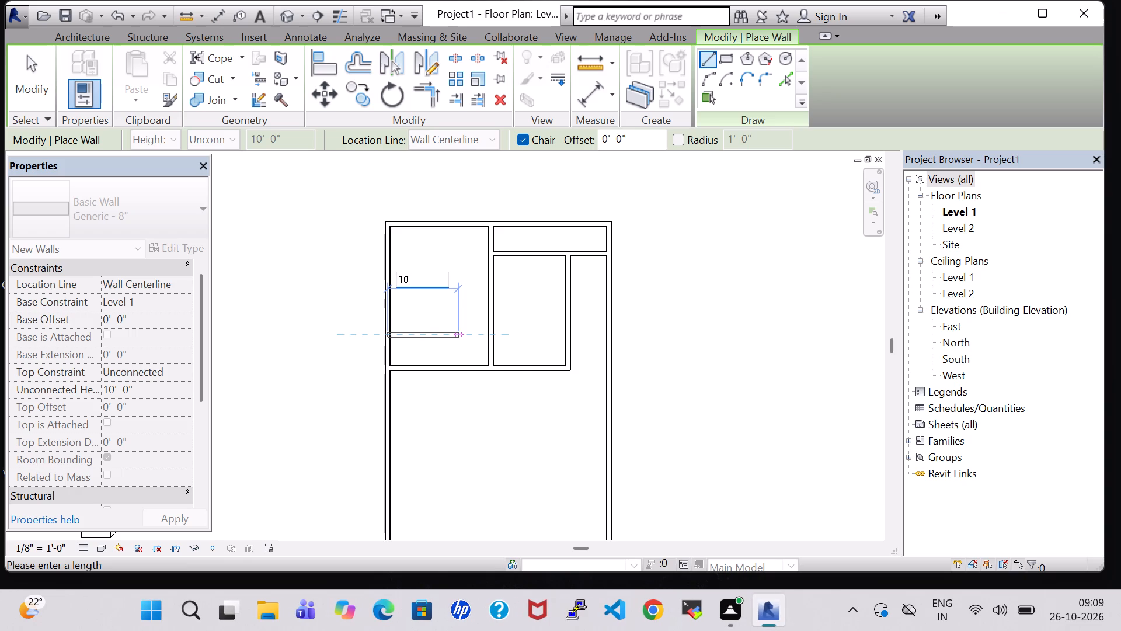
key(Return)
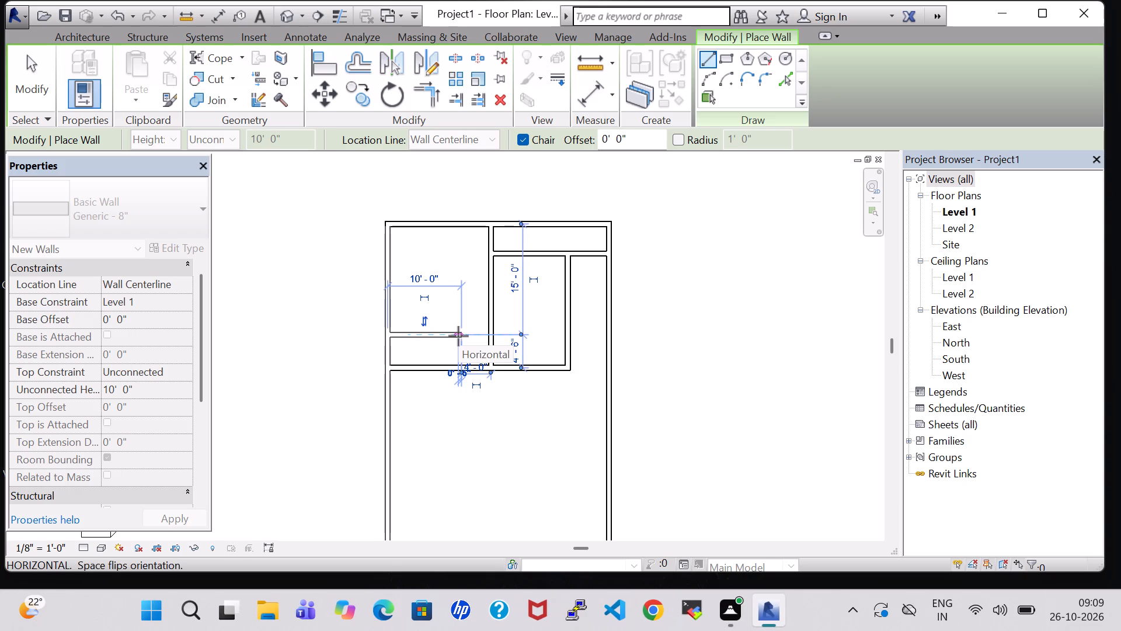
click(463, 363)
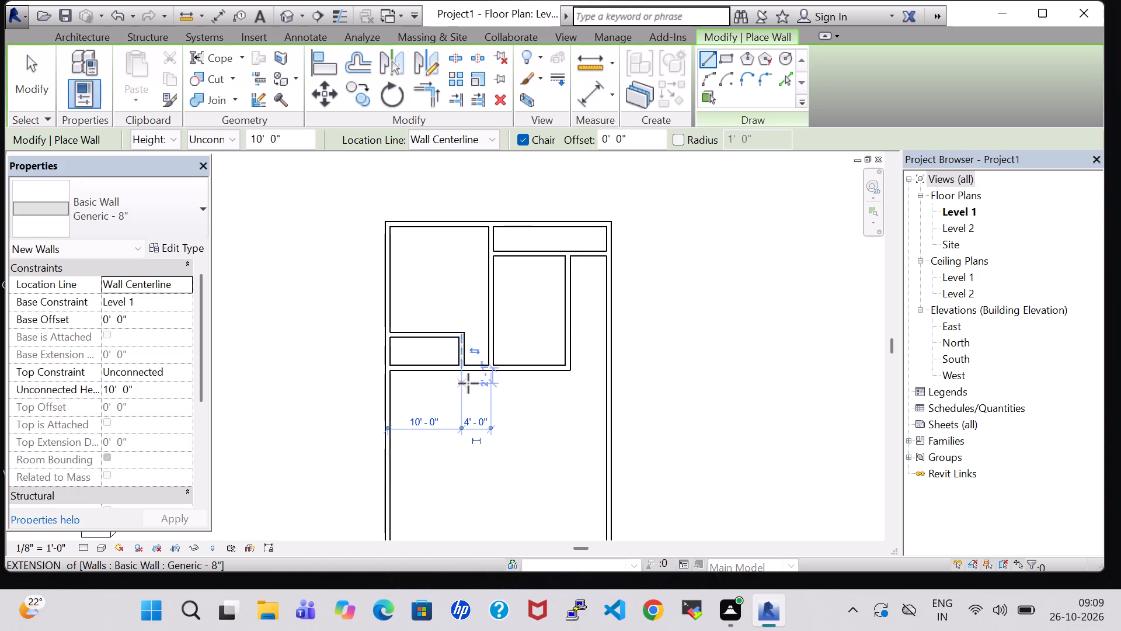
key(Escape)
key(Escape)
Enclose a space below the partition with a 4' 4" wall down, about 8' 9" from the west wall, and a wall back to the west wall.
scroll(468, 383, down, 3)
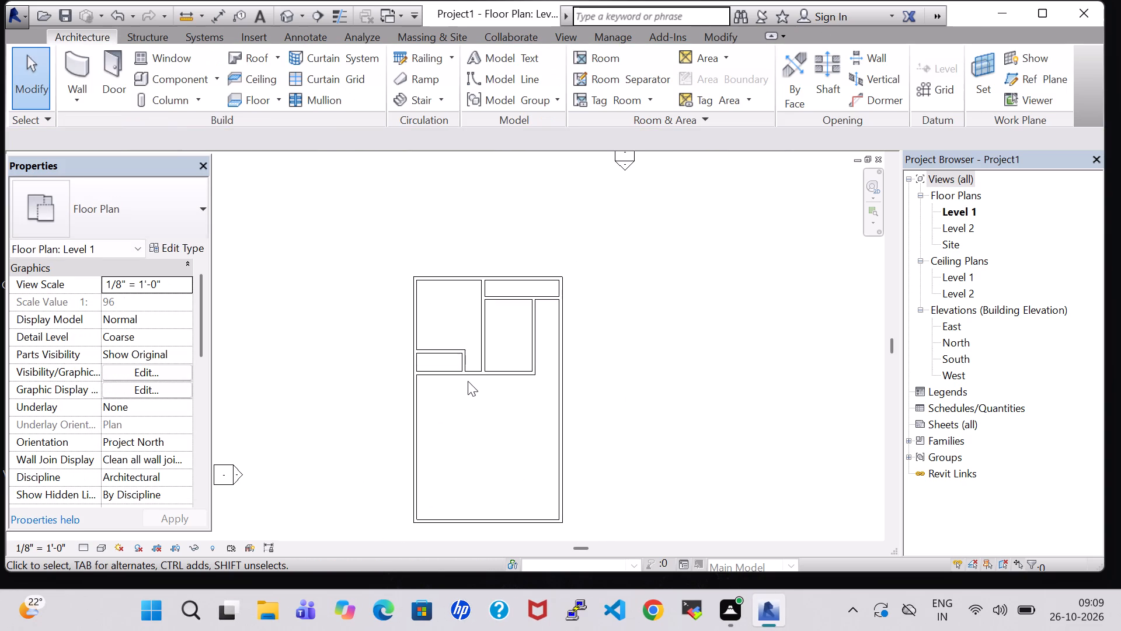
scroll(468, 381, down, 5)
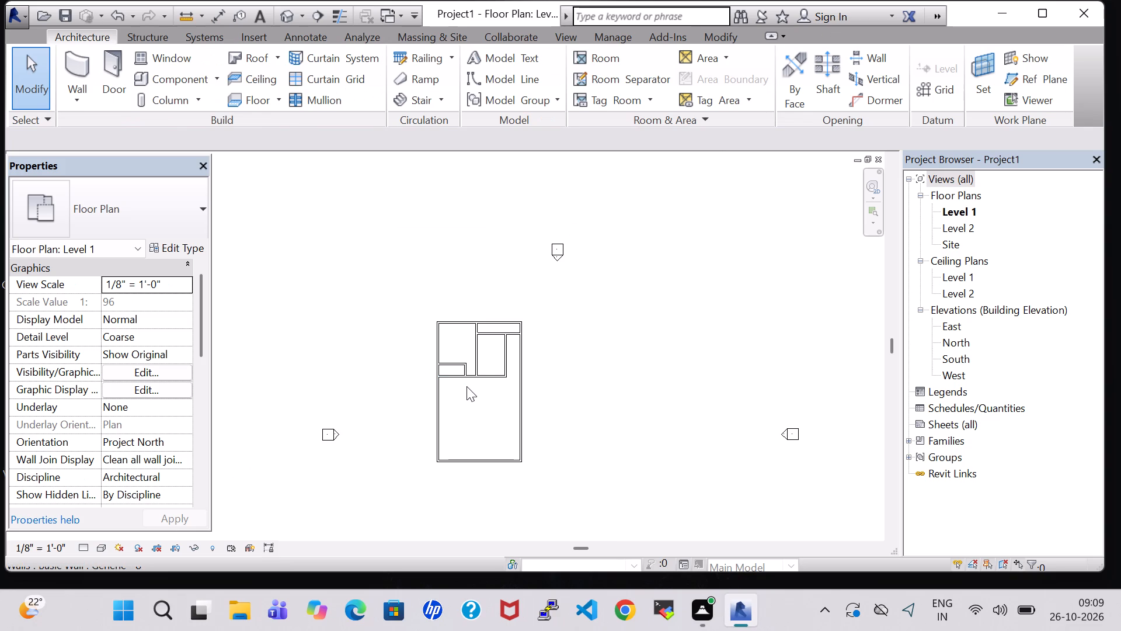
click(79, 70)
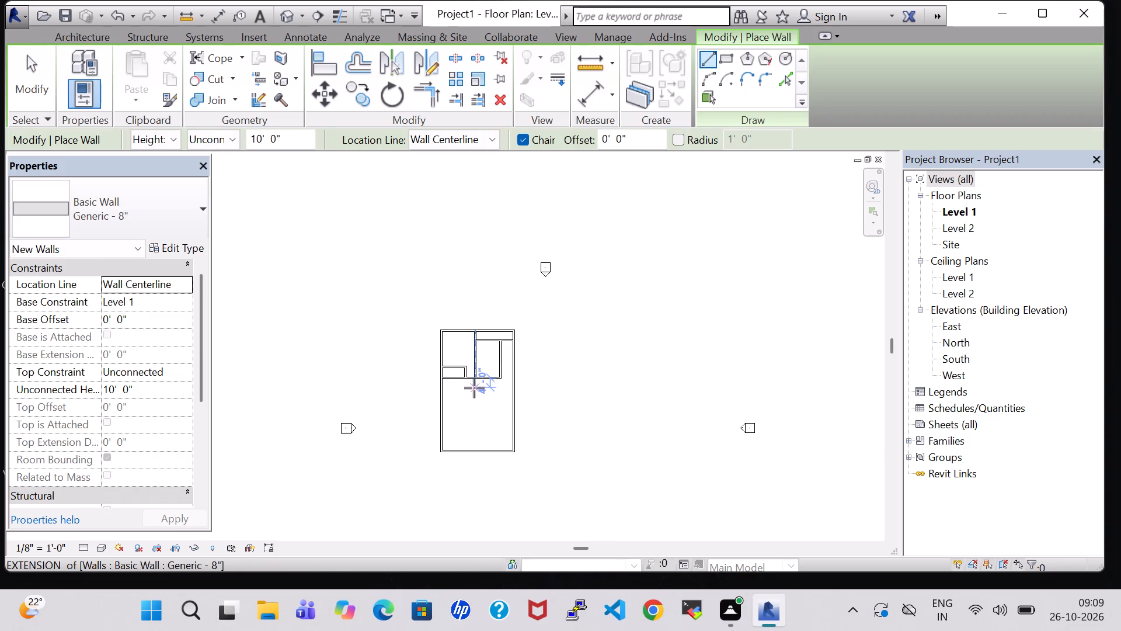
scroll(474, 388, up, 6)
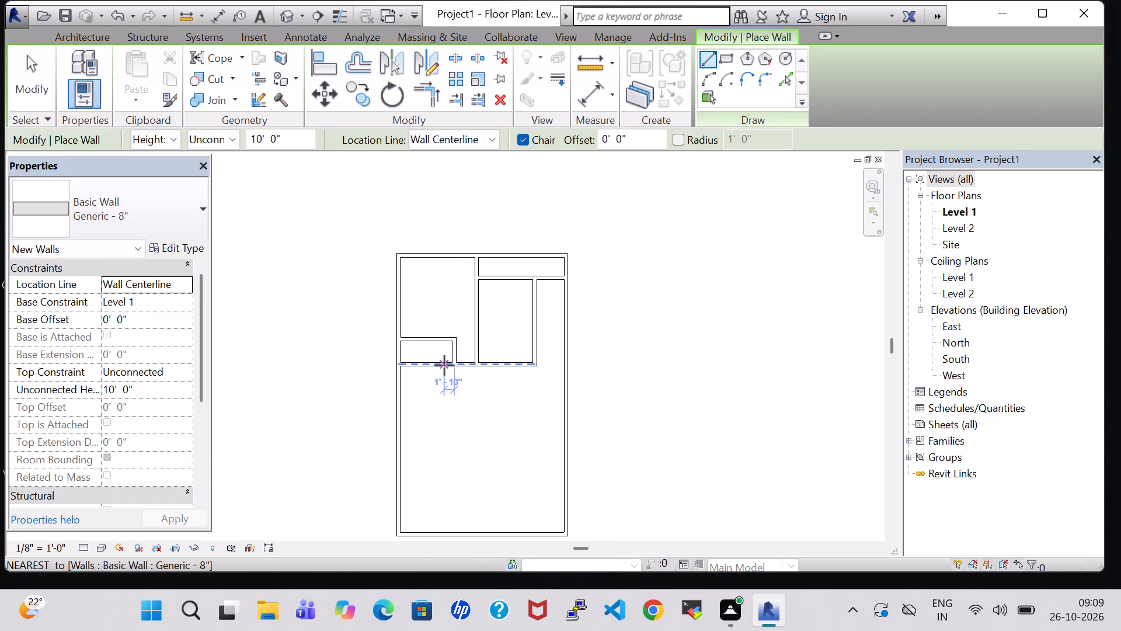
scroll(444, 365, up, 8)
click(454, 363)
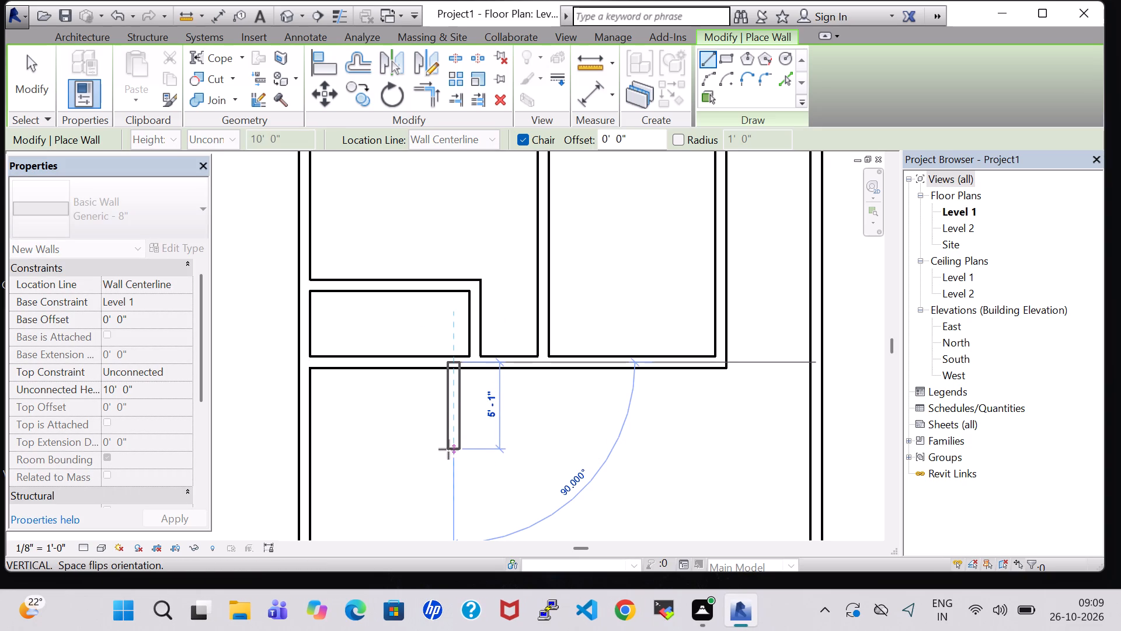
text(4')
text(4")
key(Return)
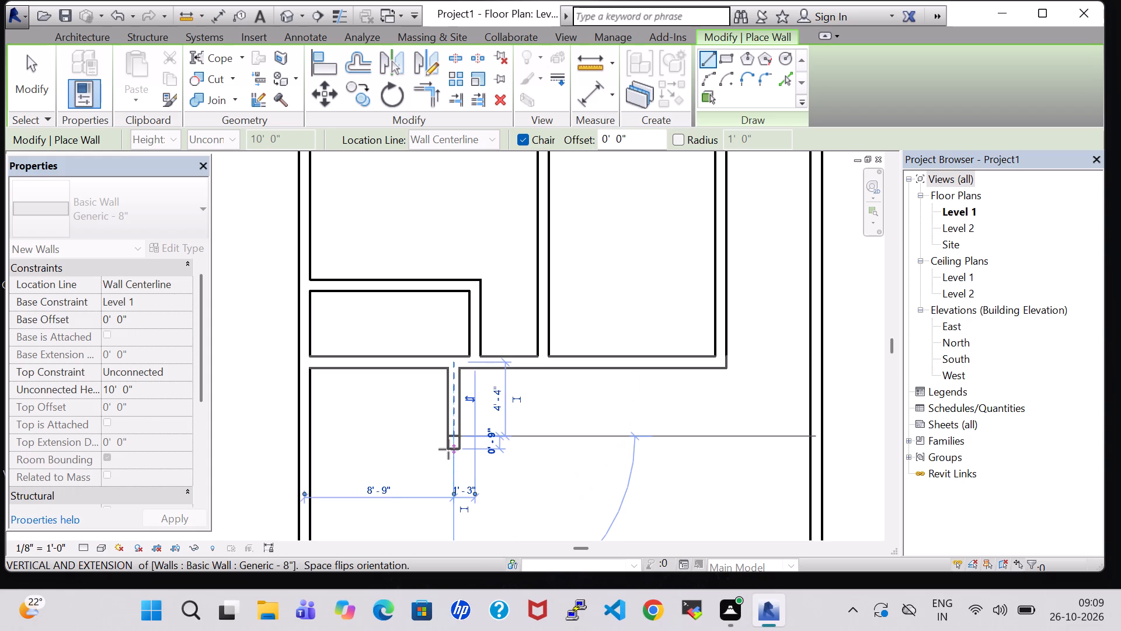
click(295, 437)
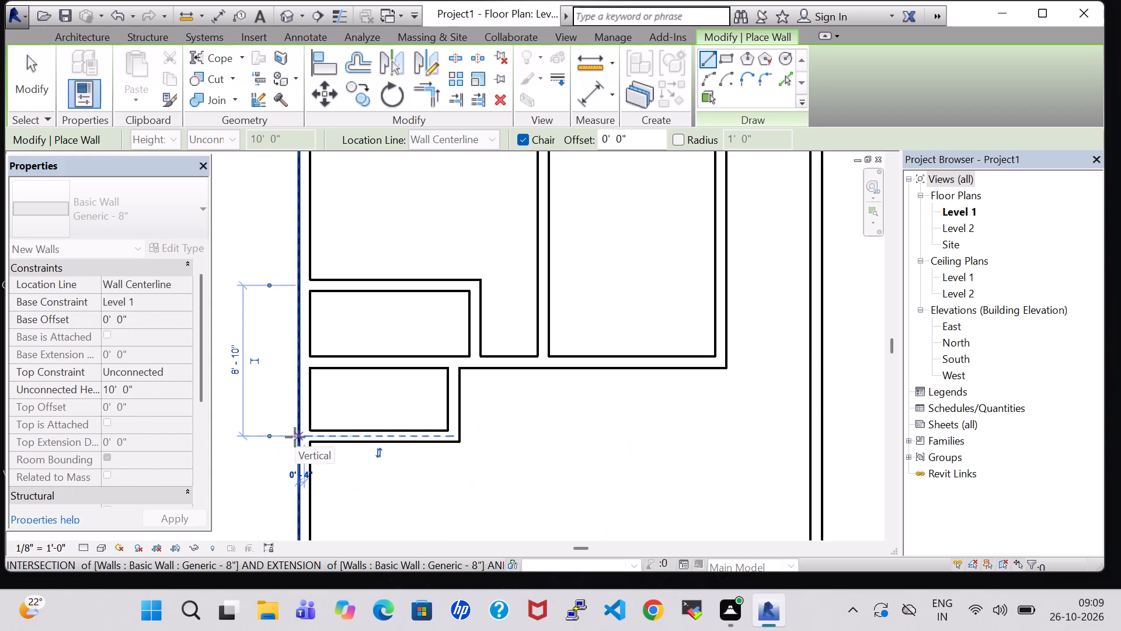
key(Escape)
key(Escape)
Create an L-shape winder stair in the corner of the west wall and the newest small room, rotated to start from the east and end north.
scroll(295, 437, down, 3)
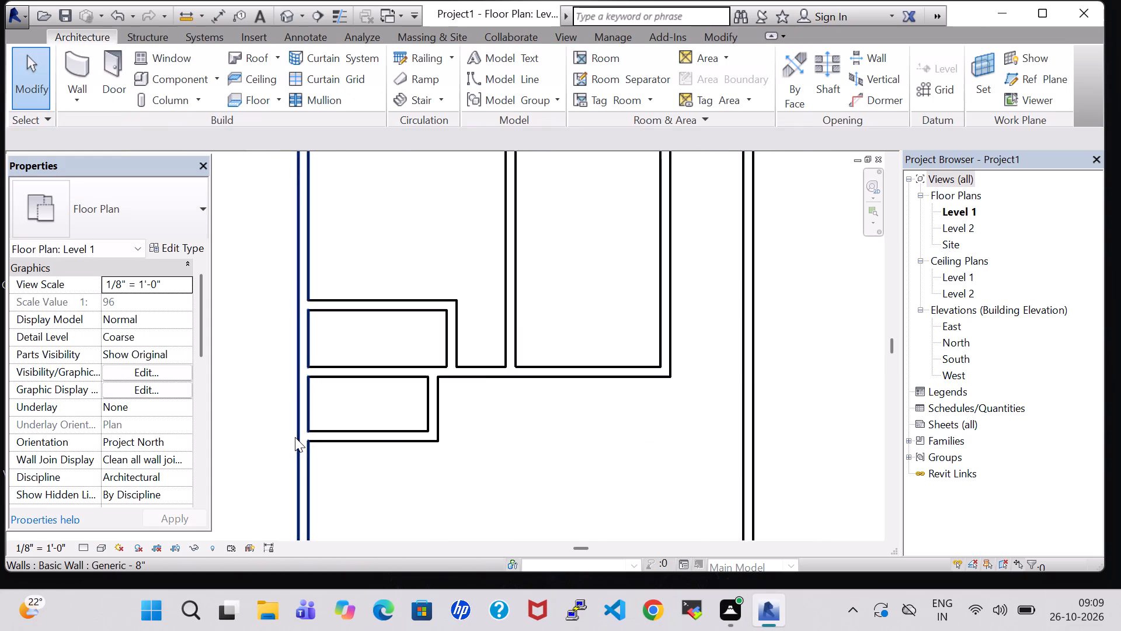
scroll(295, 437, down, 1)
middle_drag(291, 442, 350, 308)
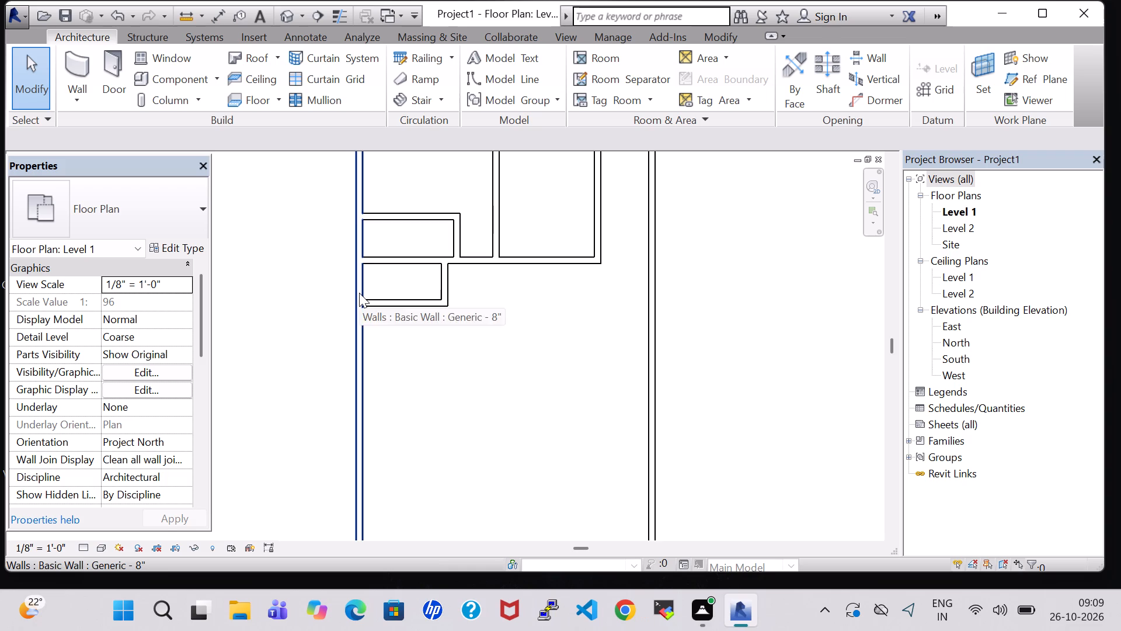
scroll(359, 295, down, 10)
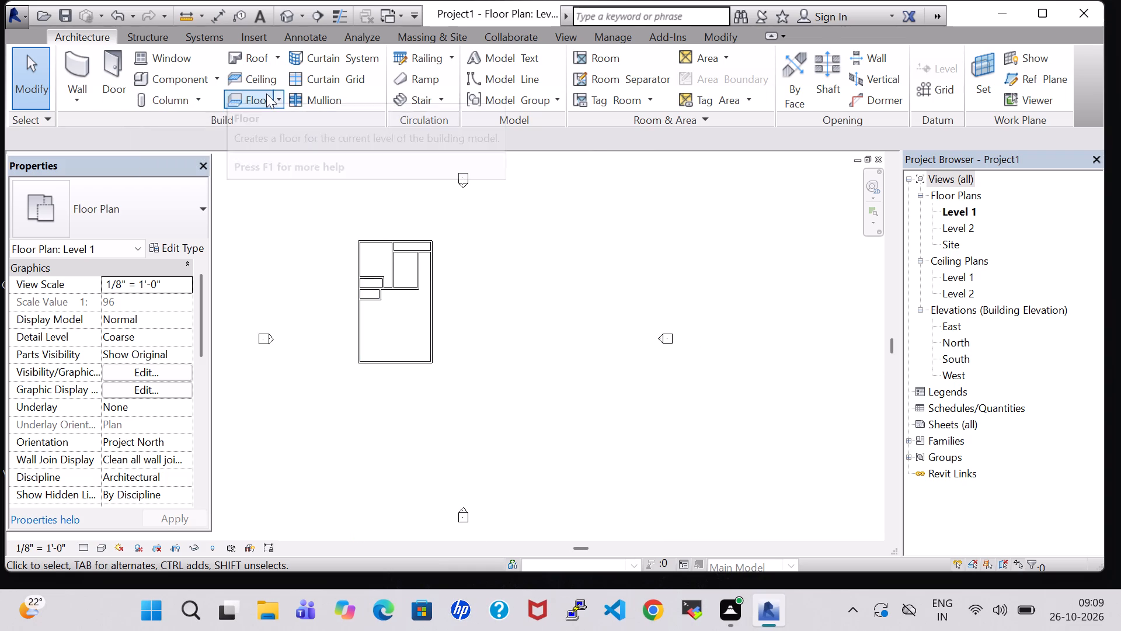
click(410, 100)
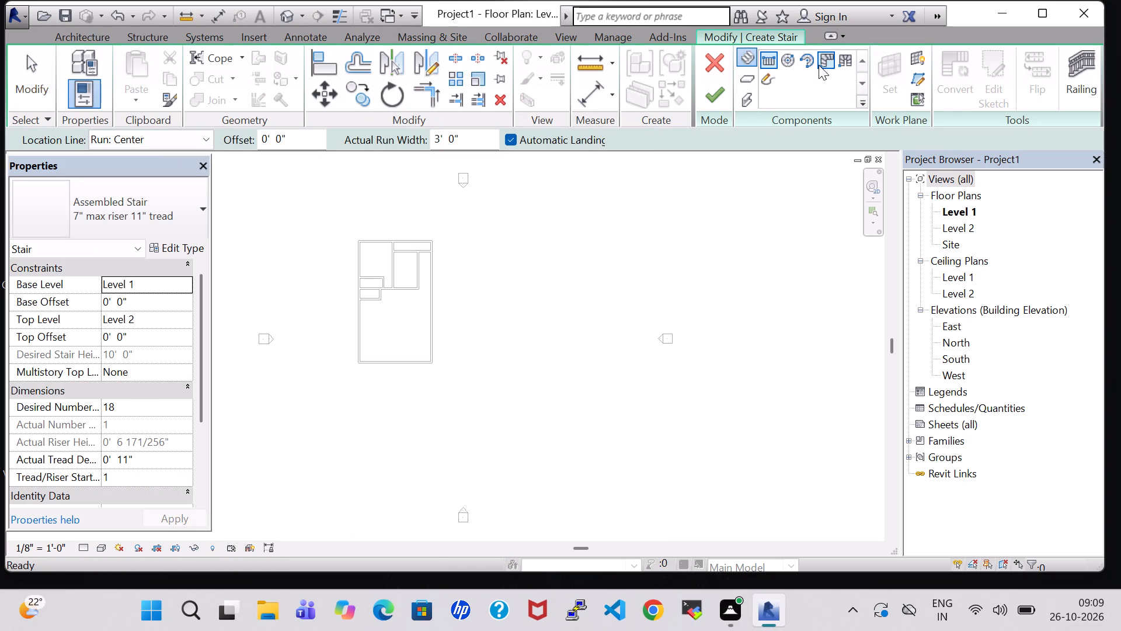
click(823, 64)
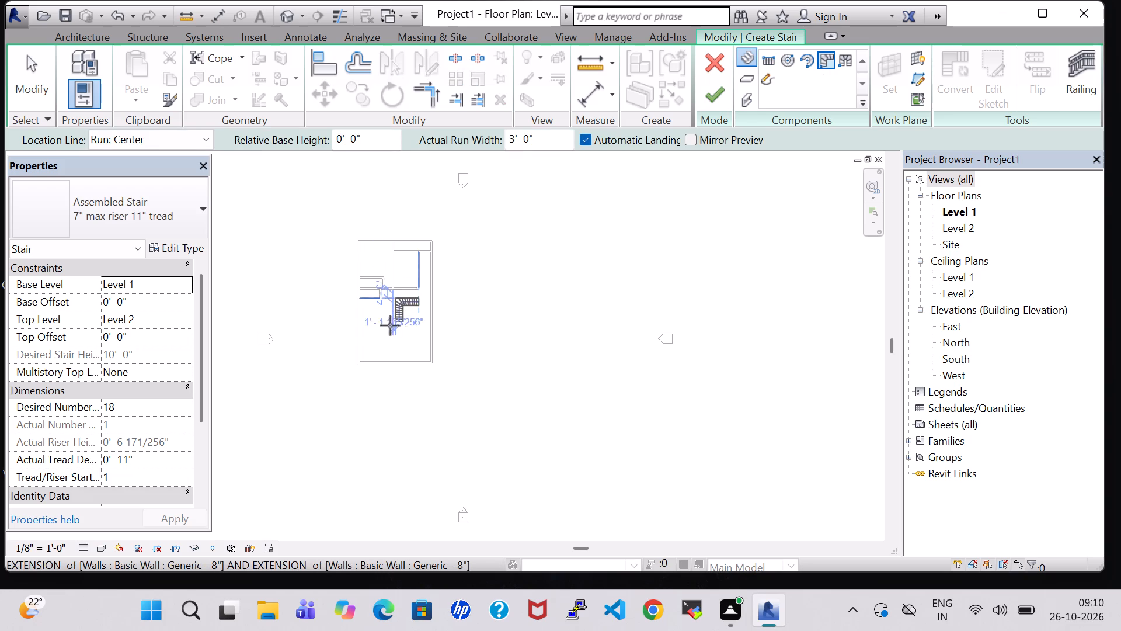
scroll(389, 327, up, 6)
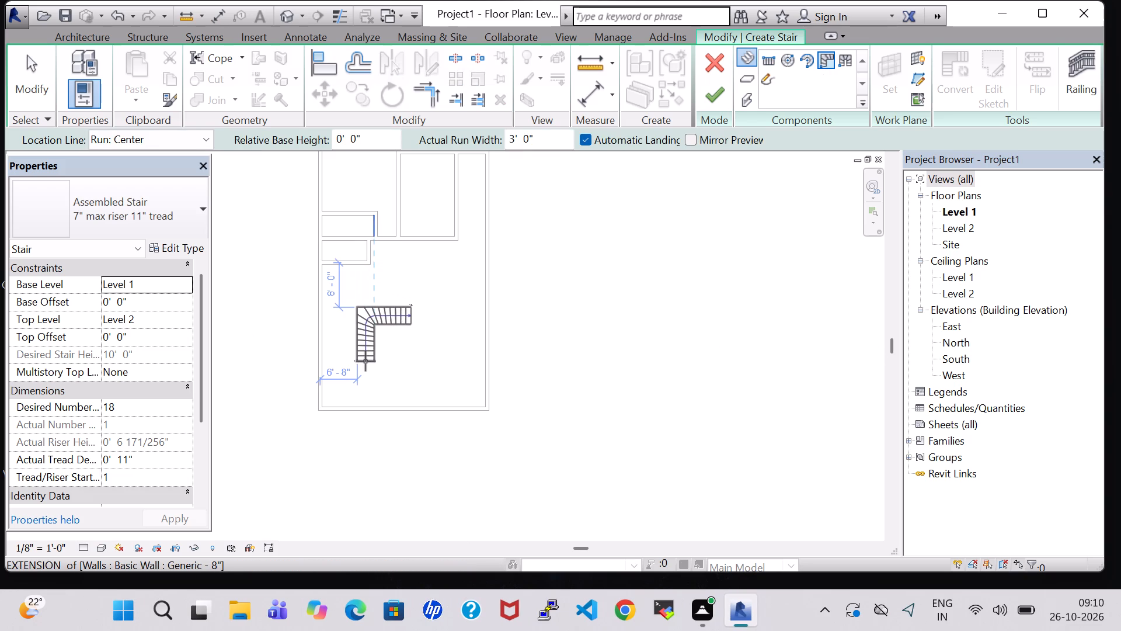
key(space)
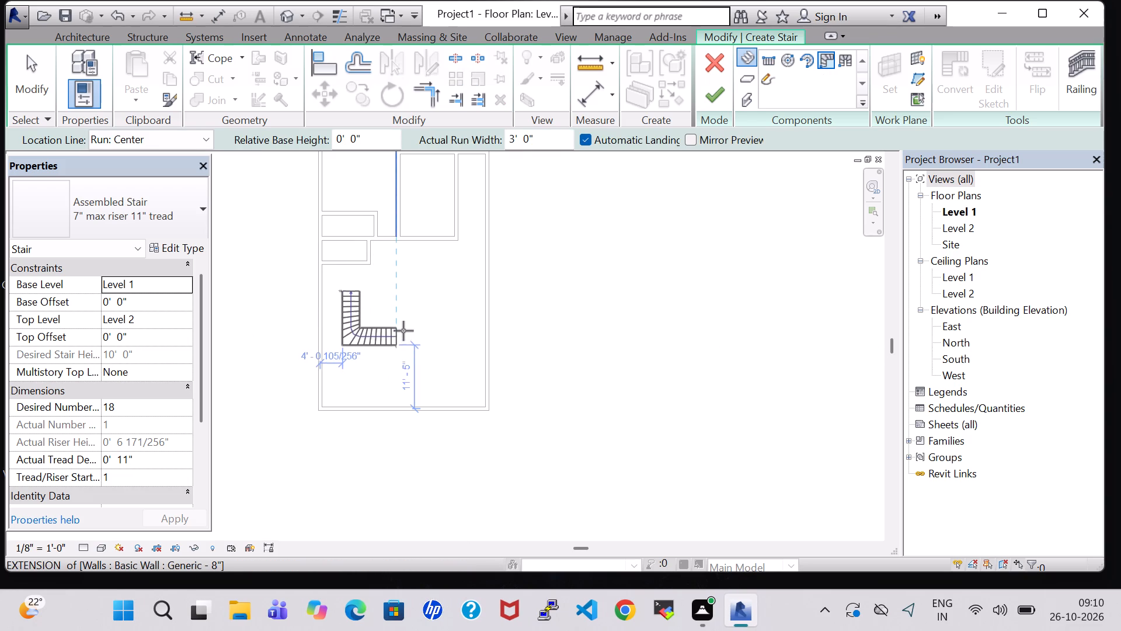
scroll(403, 328, up, 9)
middle_drag(514, 331, 579, 333)
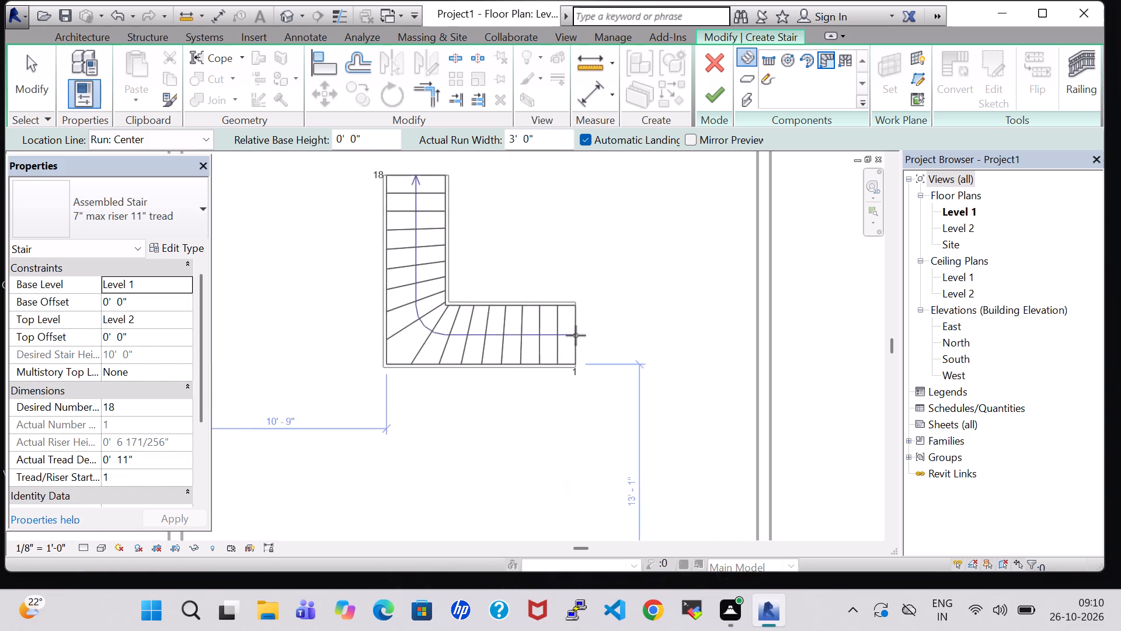
middle_drag(433, 343, 625, 421)
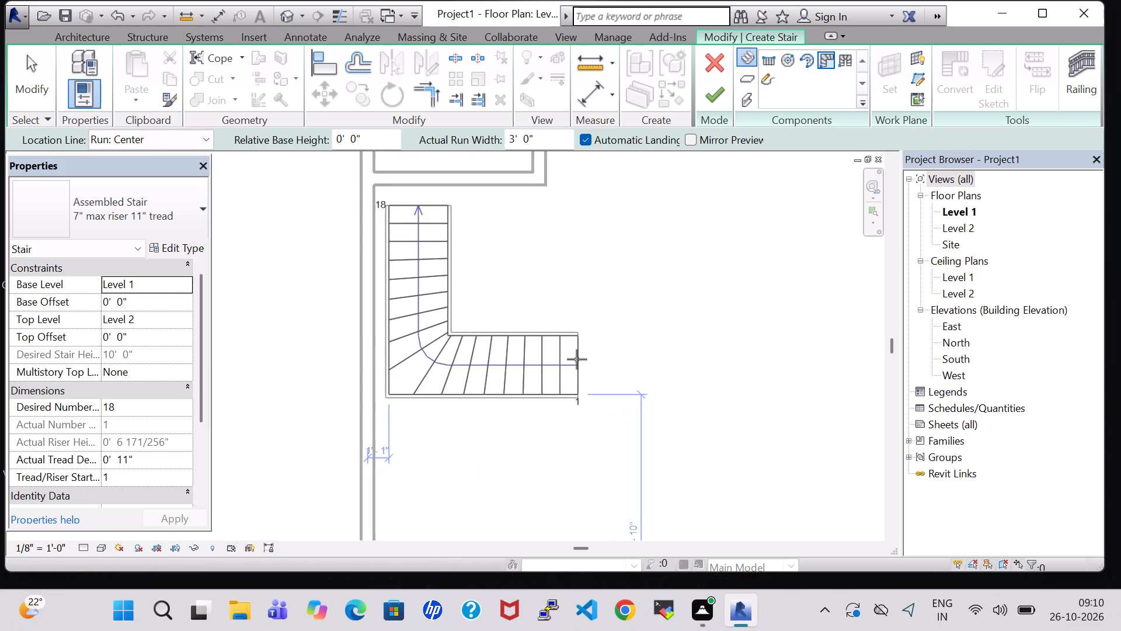
scroll(575, 357, up, 3)
middle_drag(575, 357, 621, 410)
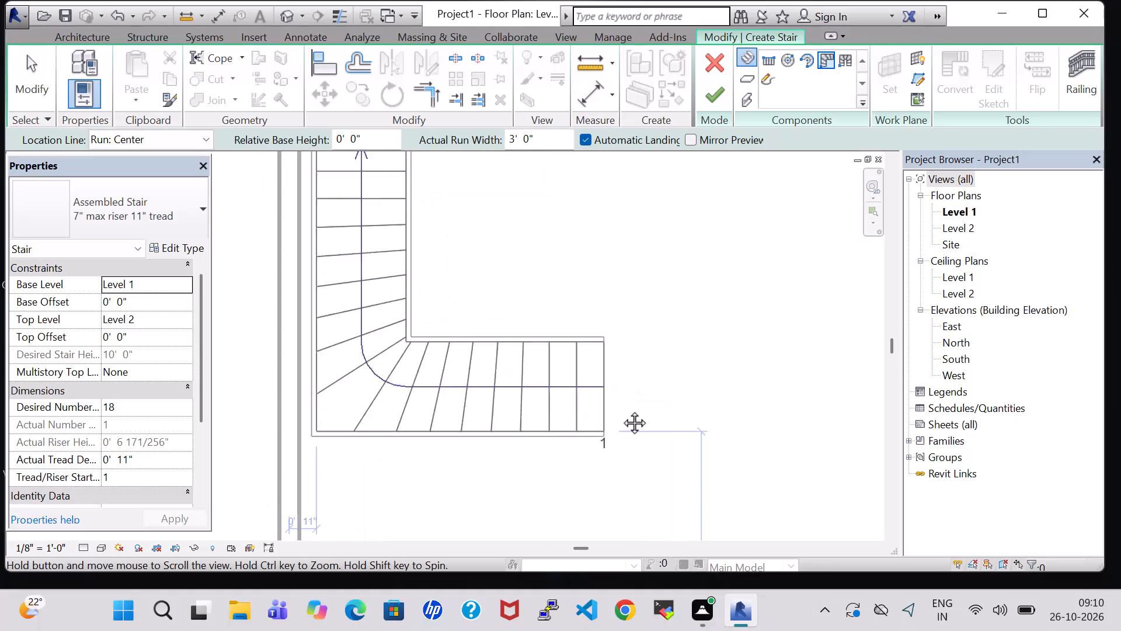
middle_drag(621, 410, 639, 505)
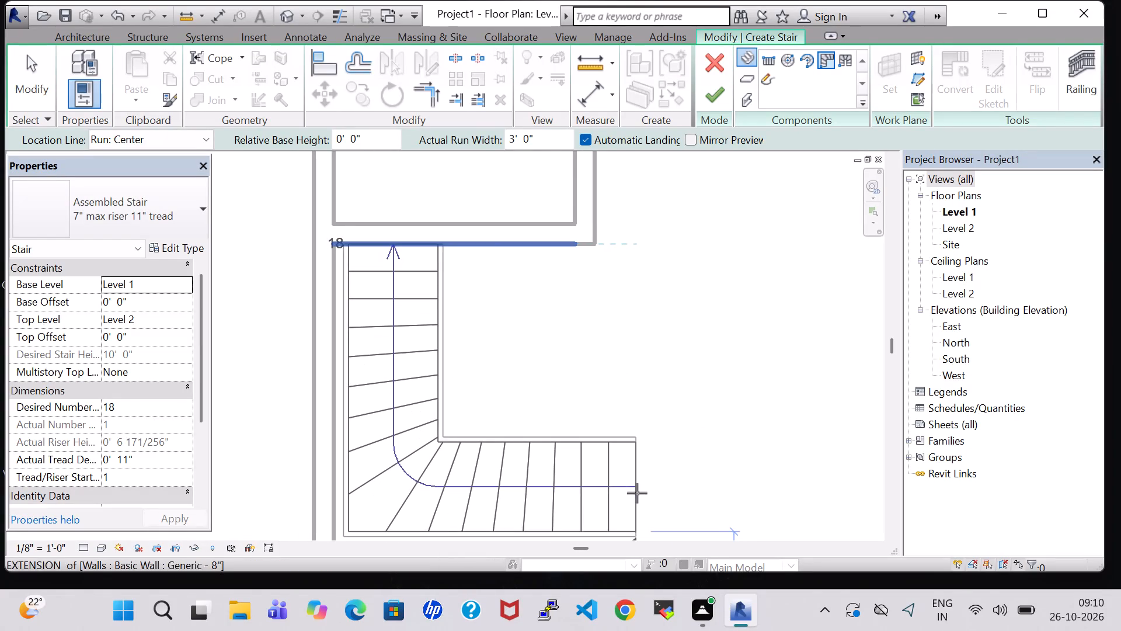
click(637, 496)
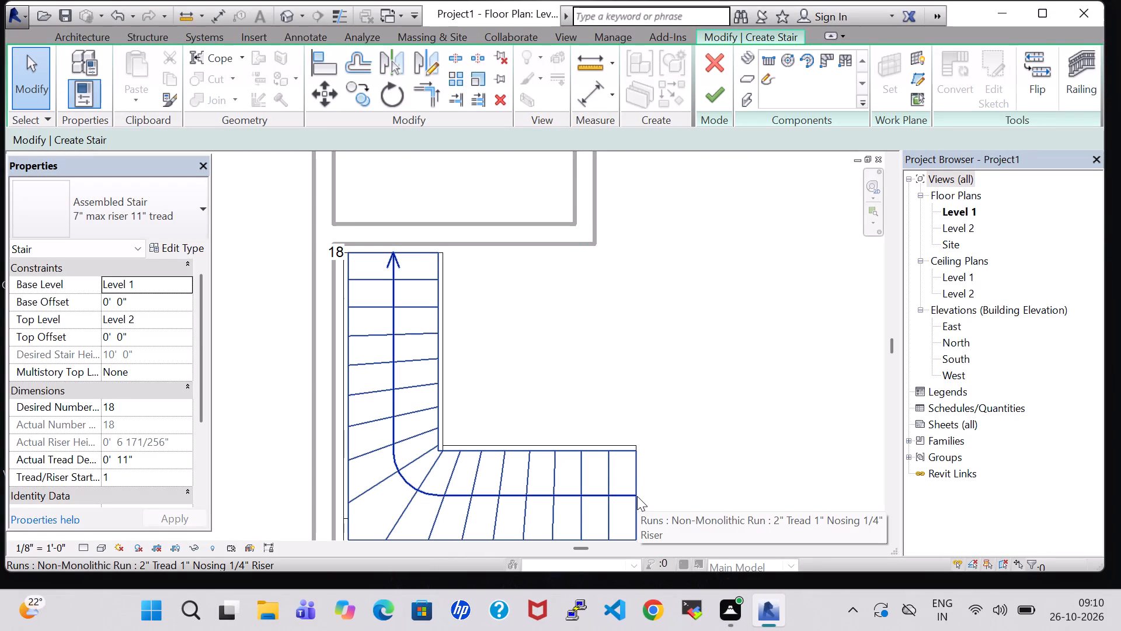
scroll(614, 333, down, 2)
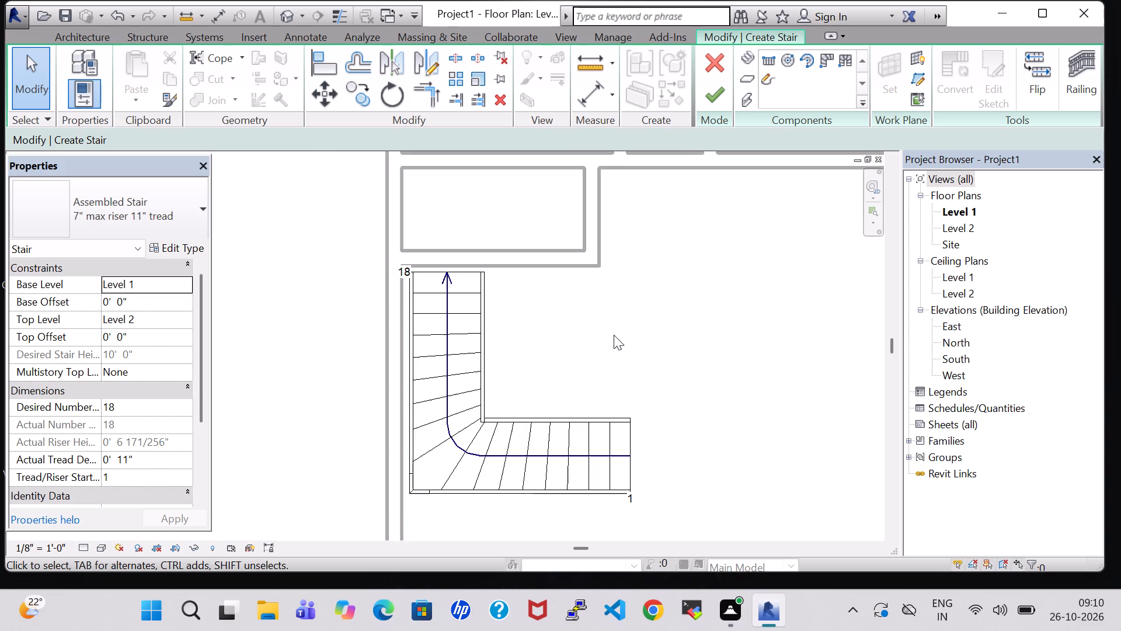
scroll(614, 335, down, 3)
click(713, 108)
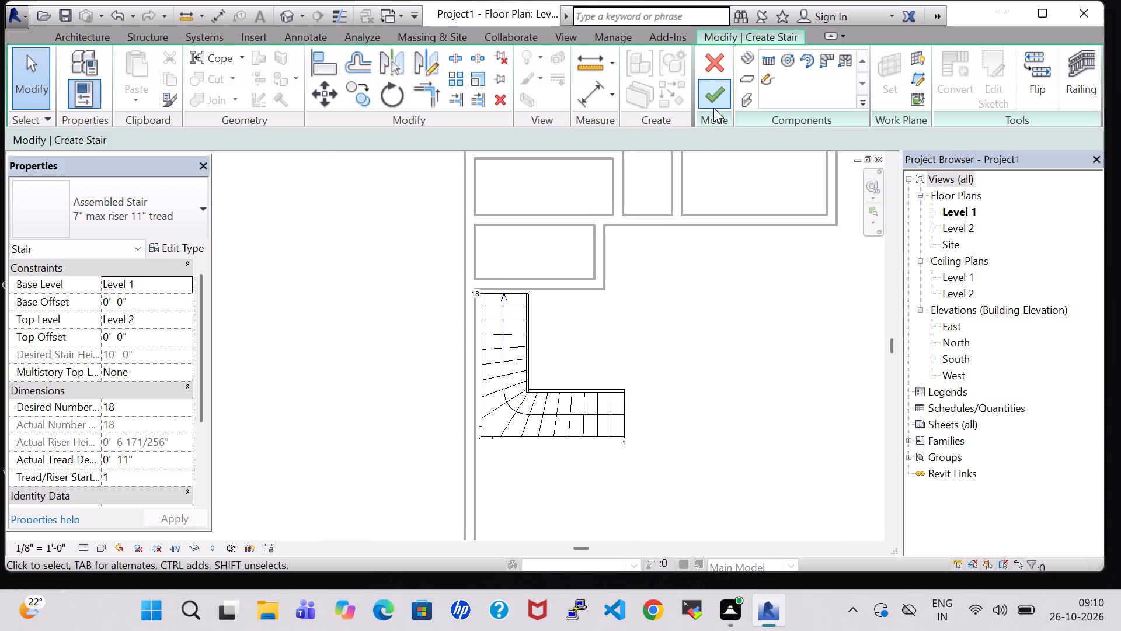
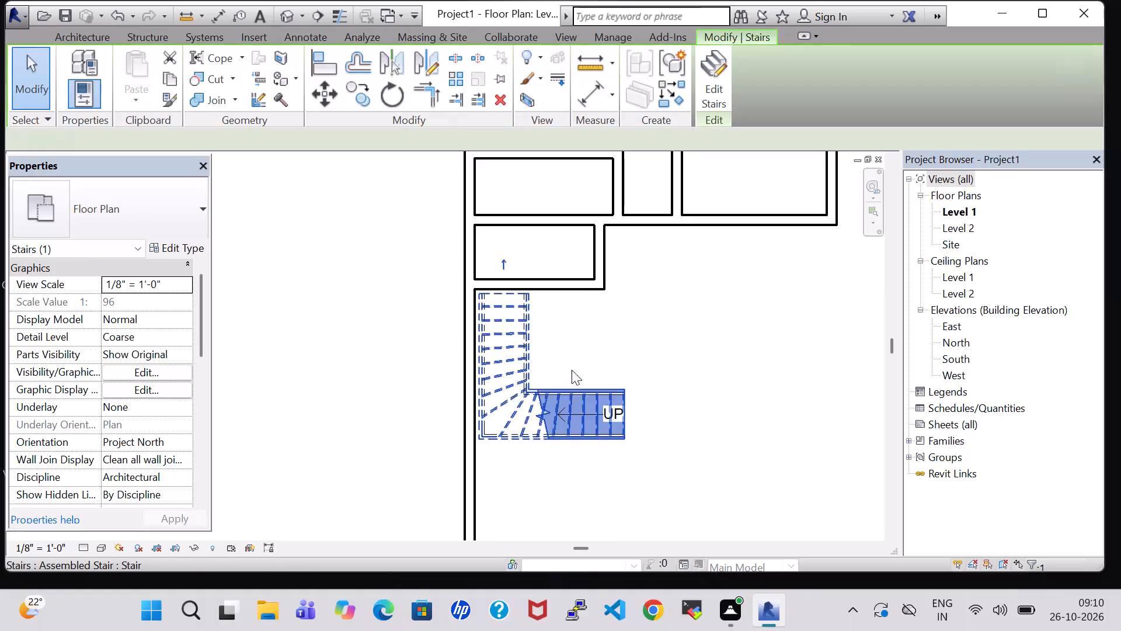
Edit the winder stair and shorten its lower run by four treads at the east starting end, keeping the edited stair.
click(725, 87)
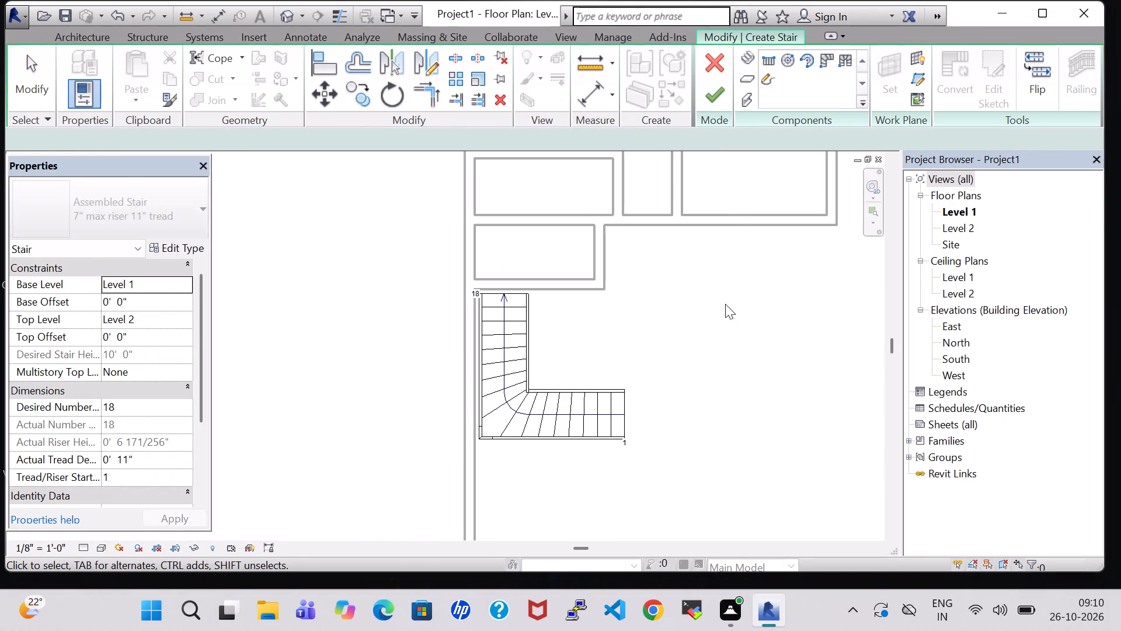
click(626, 417)
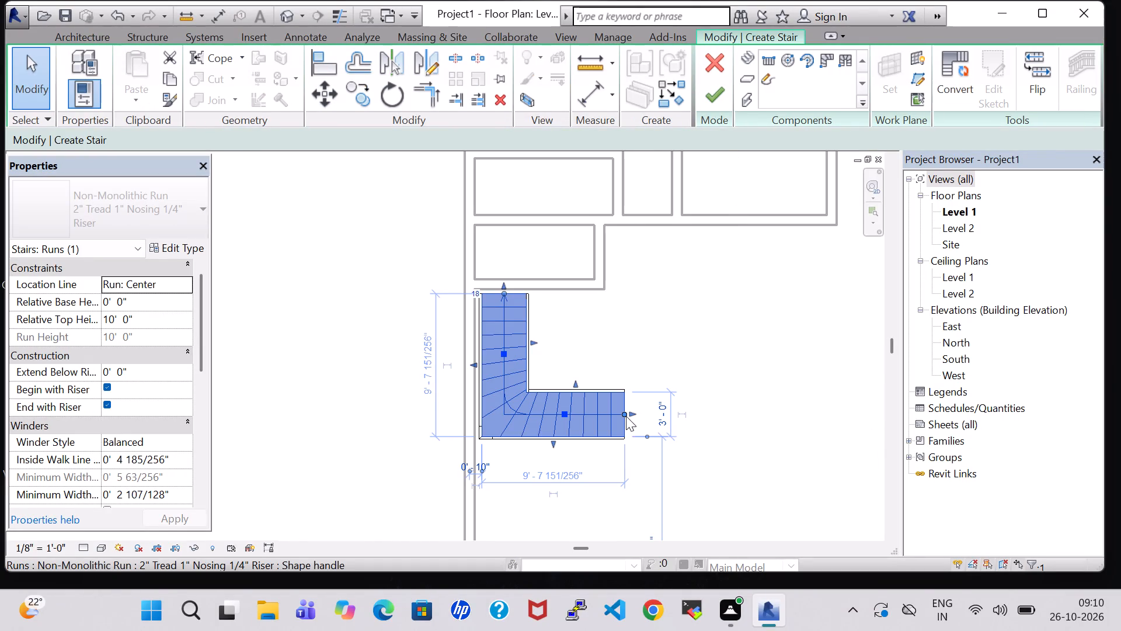
drag(625, 414, 619, 414)
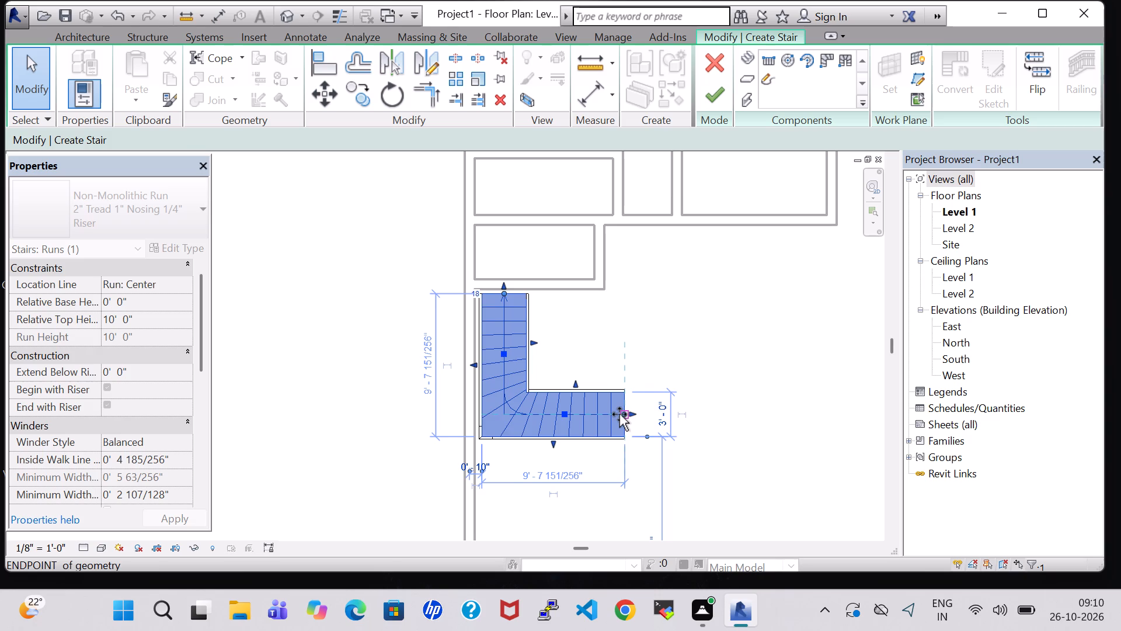
drag(619, 414, 604, 415)
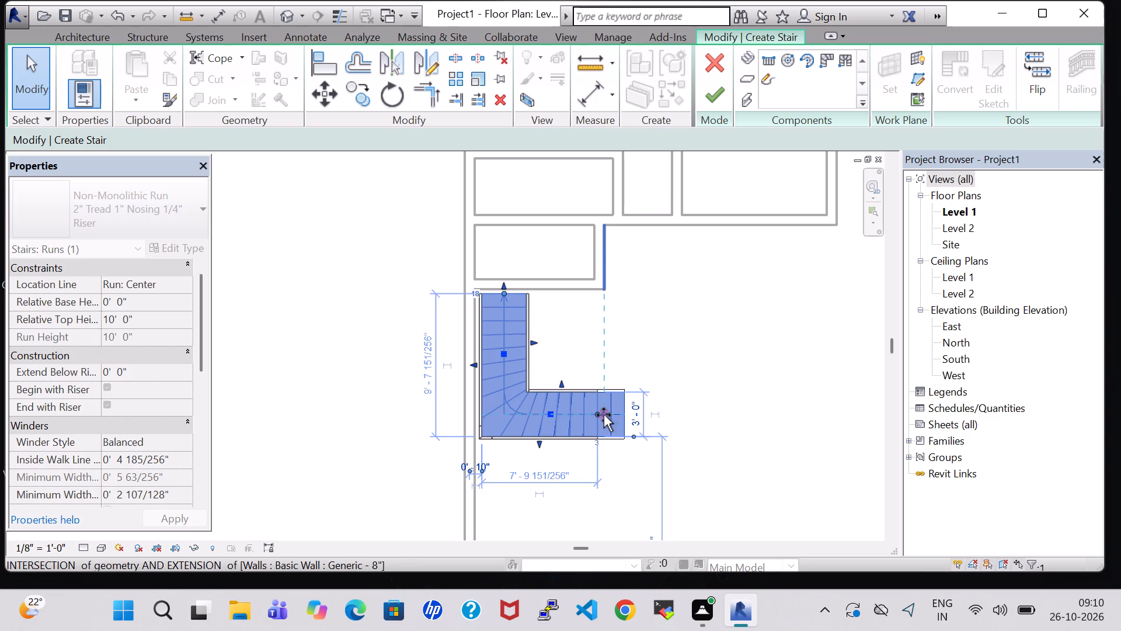
drag(604, 415, 583, 415)
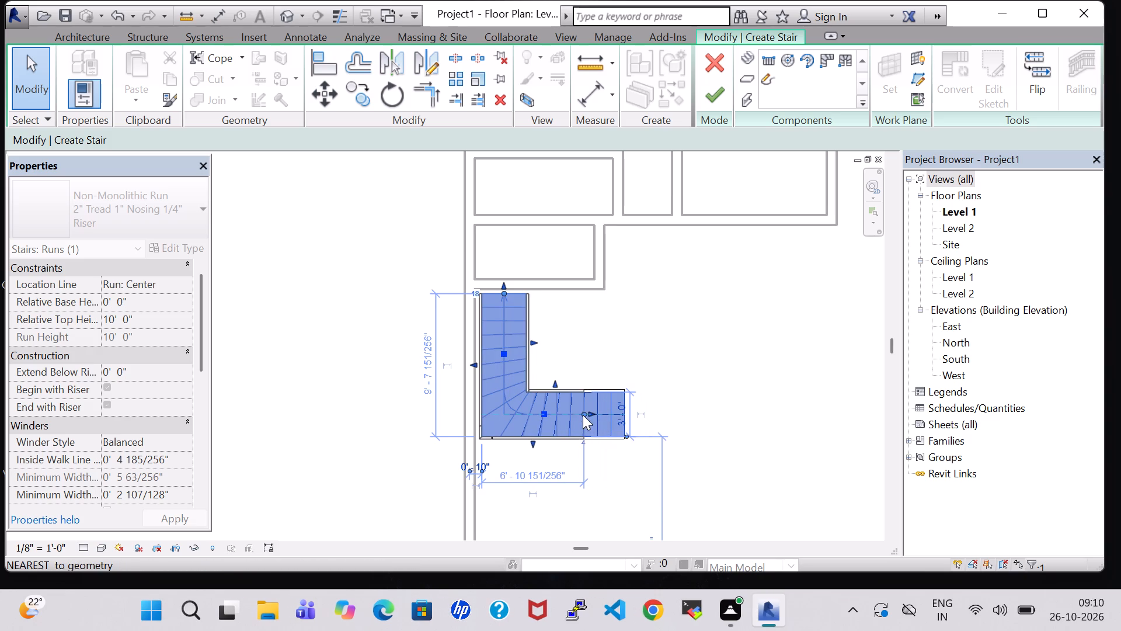
click(708, 351)
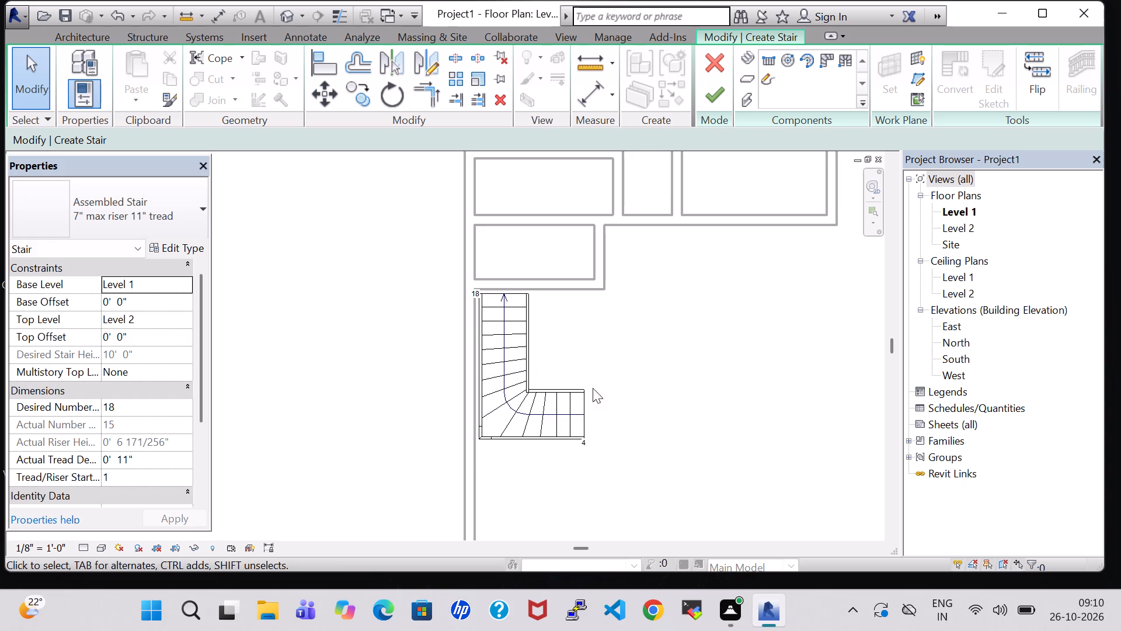
click(587, 410)
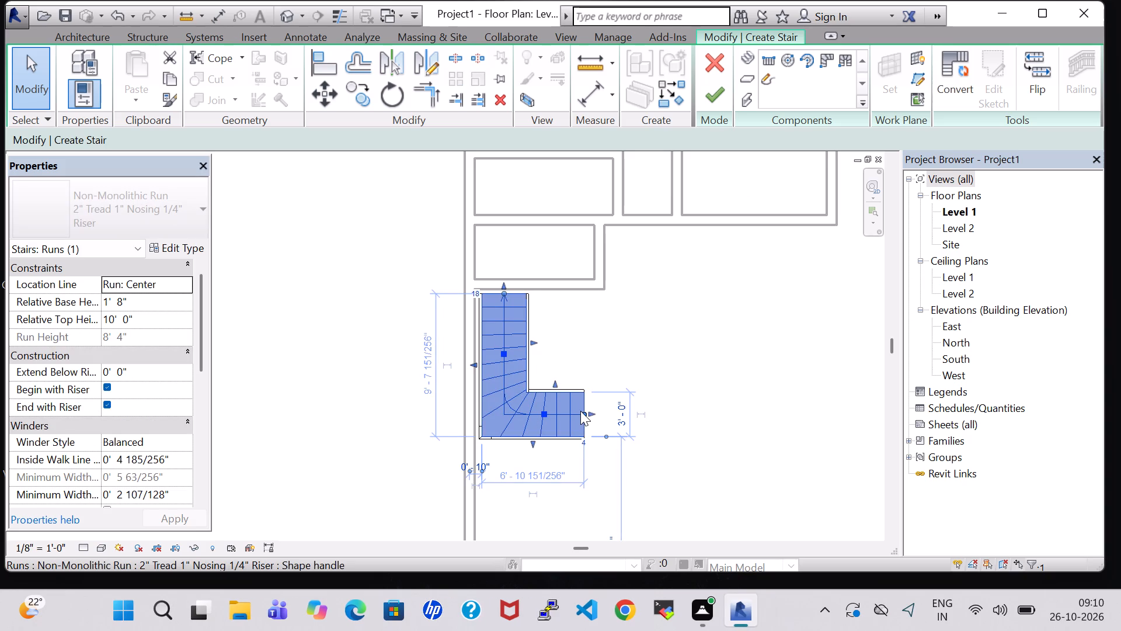
drag(586, 414, 570, 417)
click(730, 384)
click(722, 88)
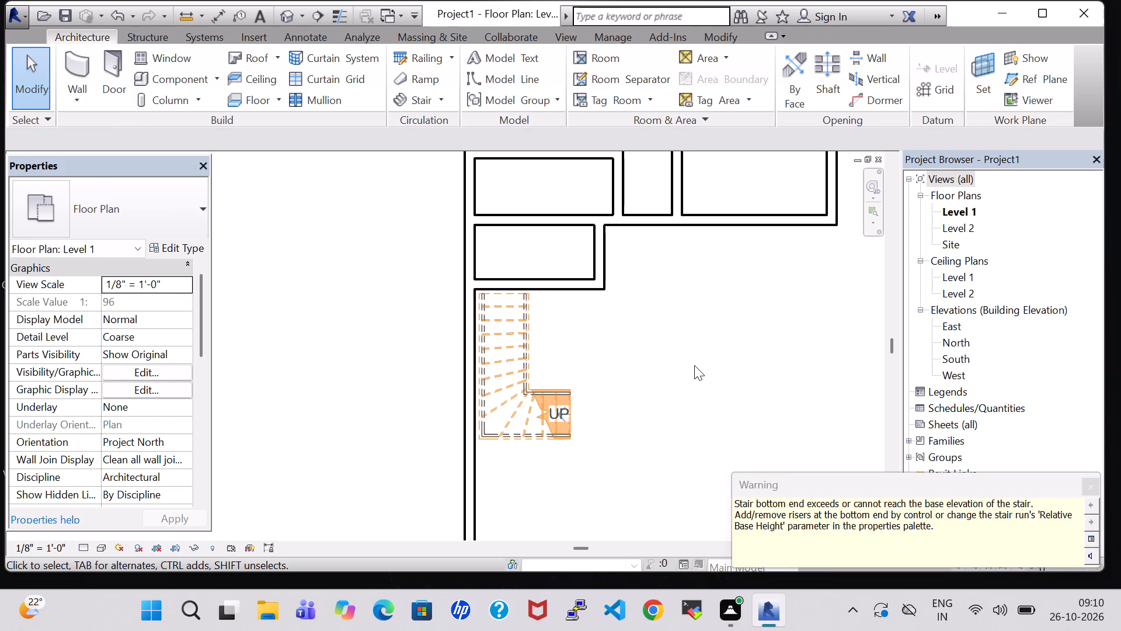
click(1096, 491)
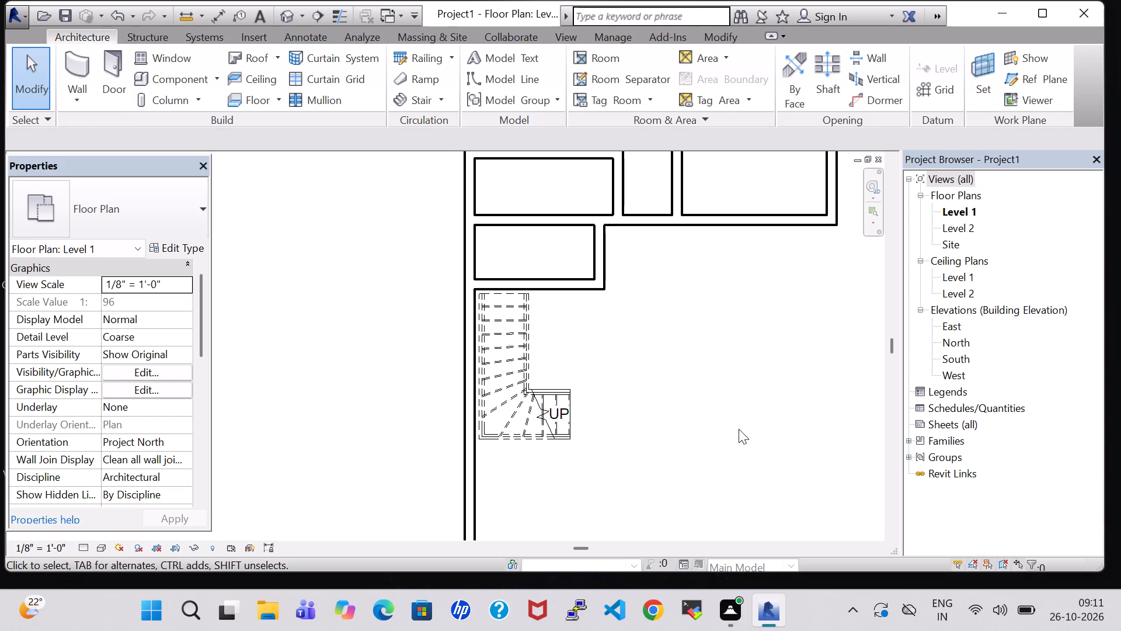
Enclose a room below the stair with a 17' 3" wall east from the west wall, a 12' wall down and a wall back west.
middle_drag(739, 429, 729, 377)
middle_drag(729, 370, 734, 328)
click(83, 70)
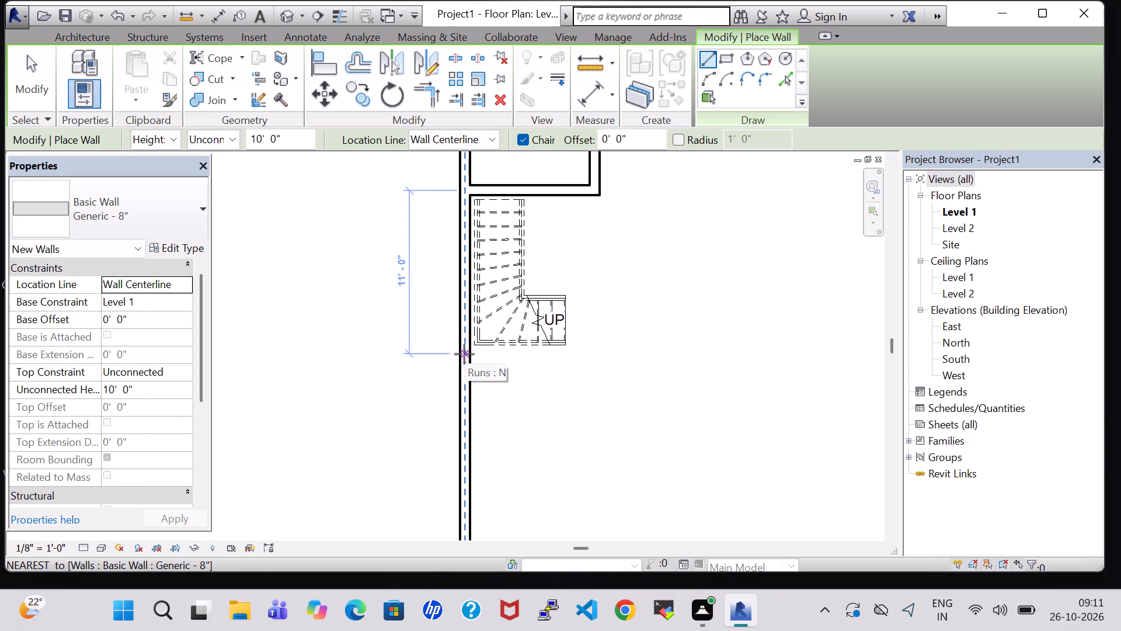
click(464, 354)
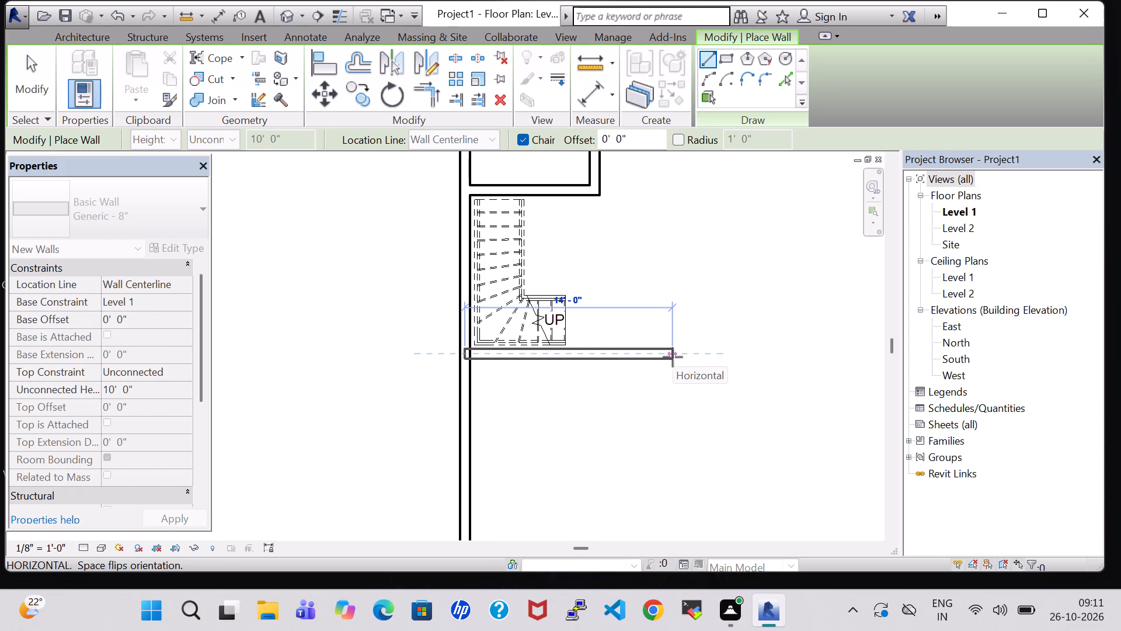
scroll(682, 359, down, 2)
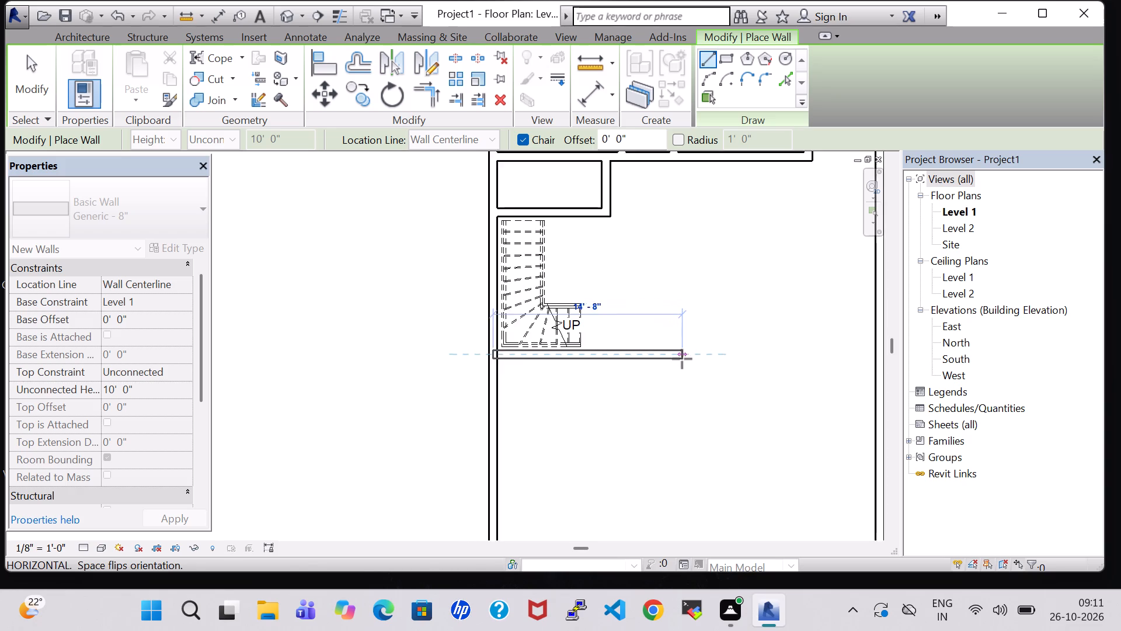
scroll(682, 359, down, 1)
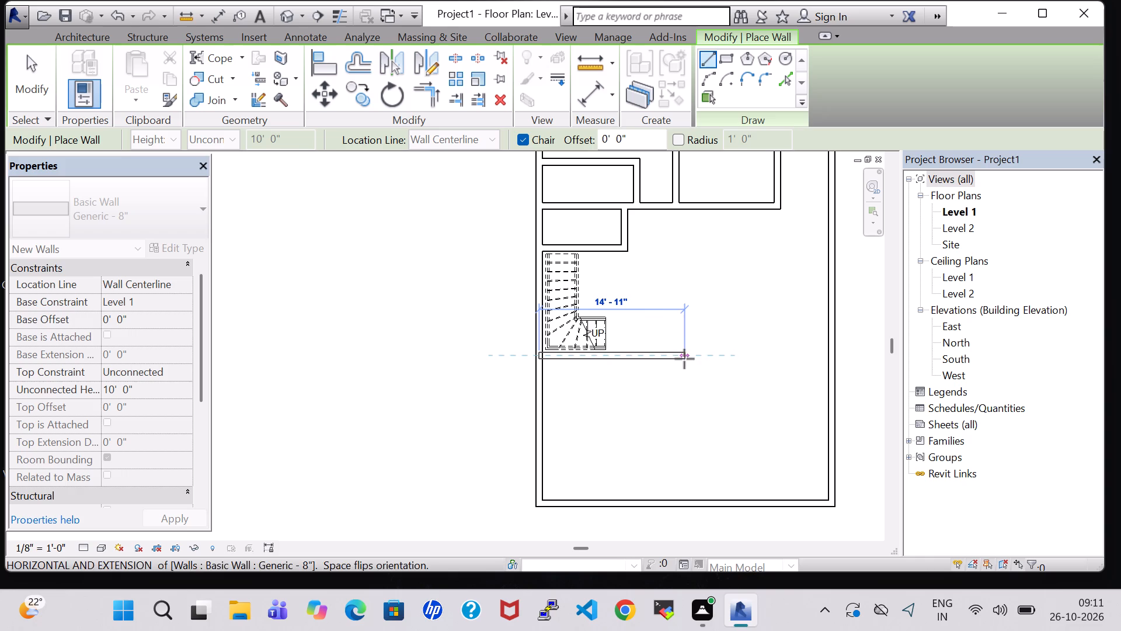
click(708, 360)
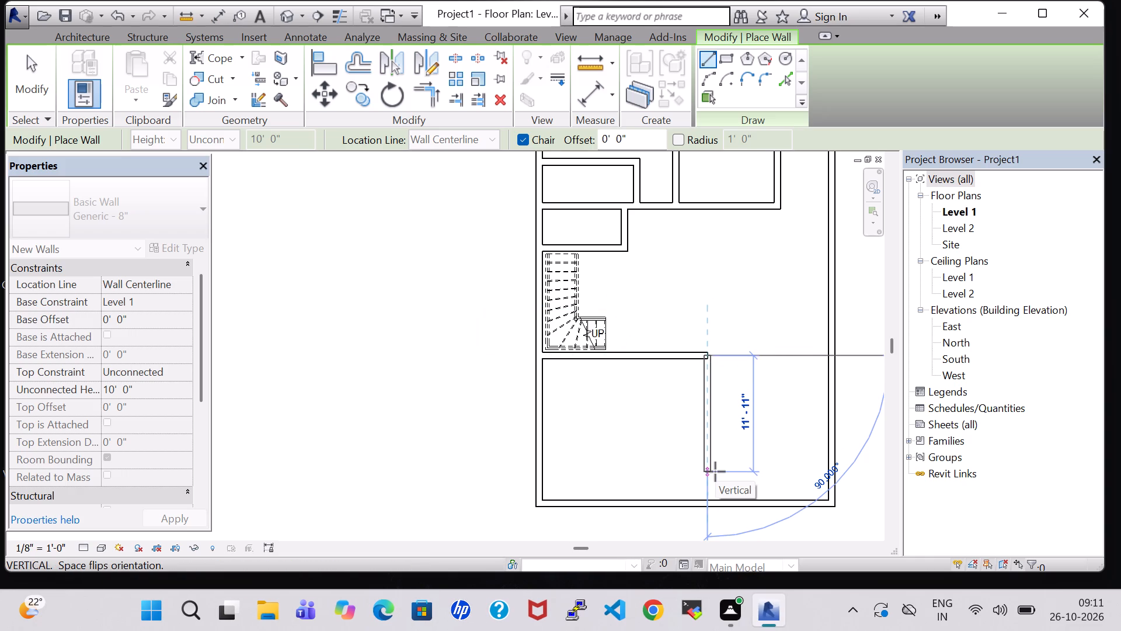
text(12)
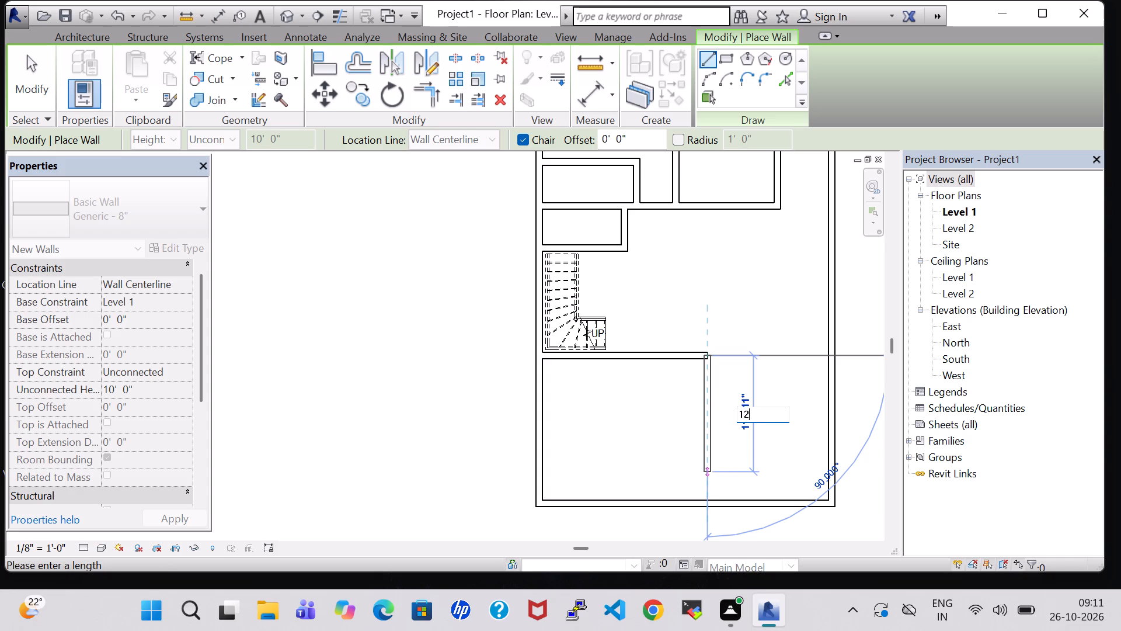
key(apostrophe)
key(Return)
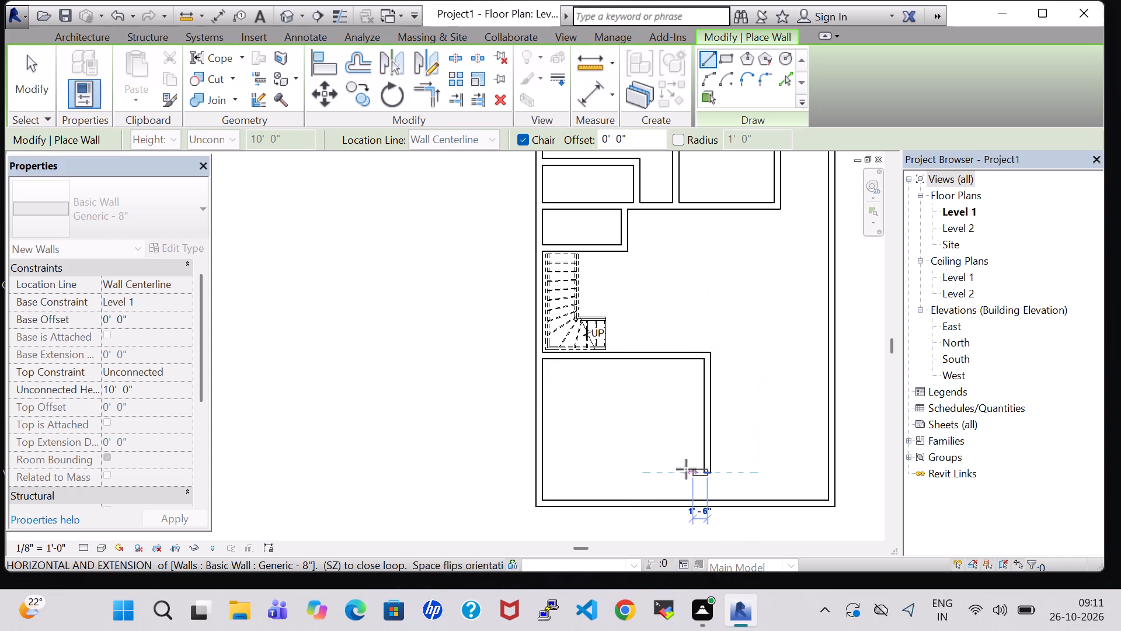
click(539, 466)
key(Escape)
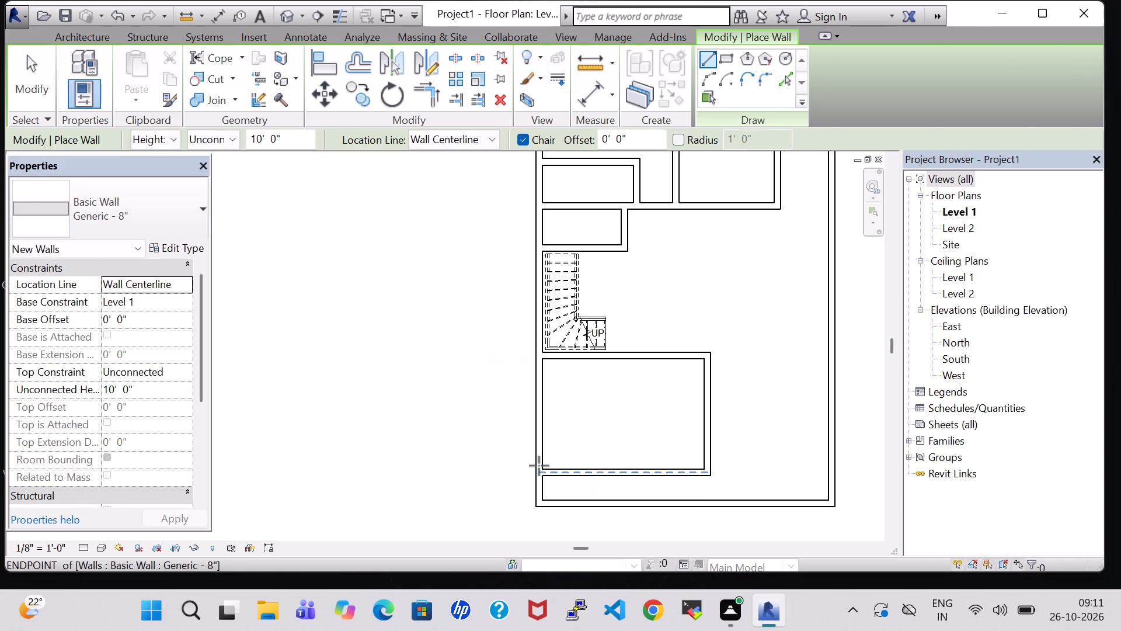
key(Escape)
Check the centerline distance between the new room's lower wall and the south exterior wall with an aligned dimension.
text(di)
click(600, 471)
click(617, 501)
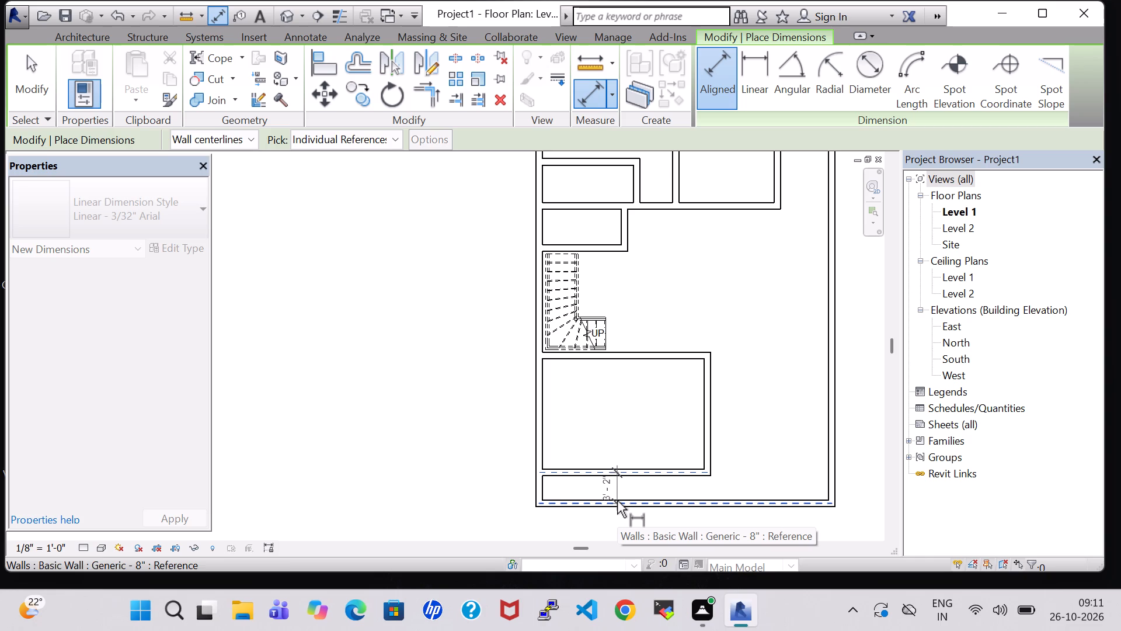
key(Escape)
key(Escape)
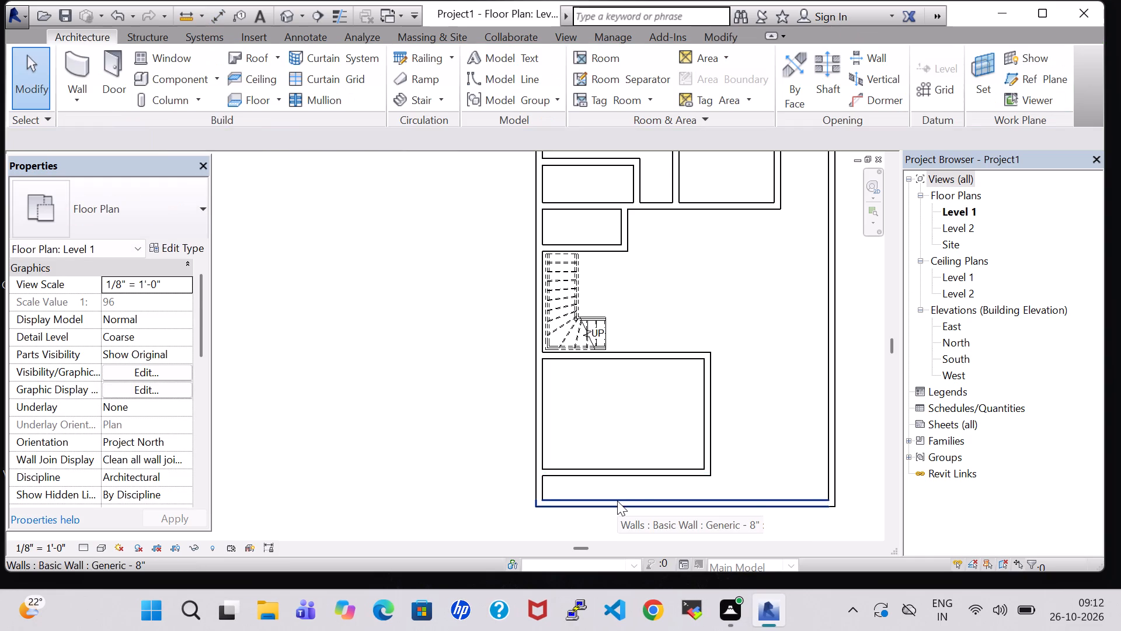
Draw a vertical room separation line from the new room's southeast corner down to the south exterior wall.
scroll(617, 501, down, 4)
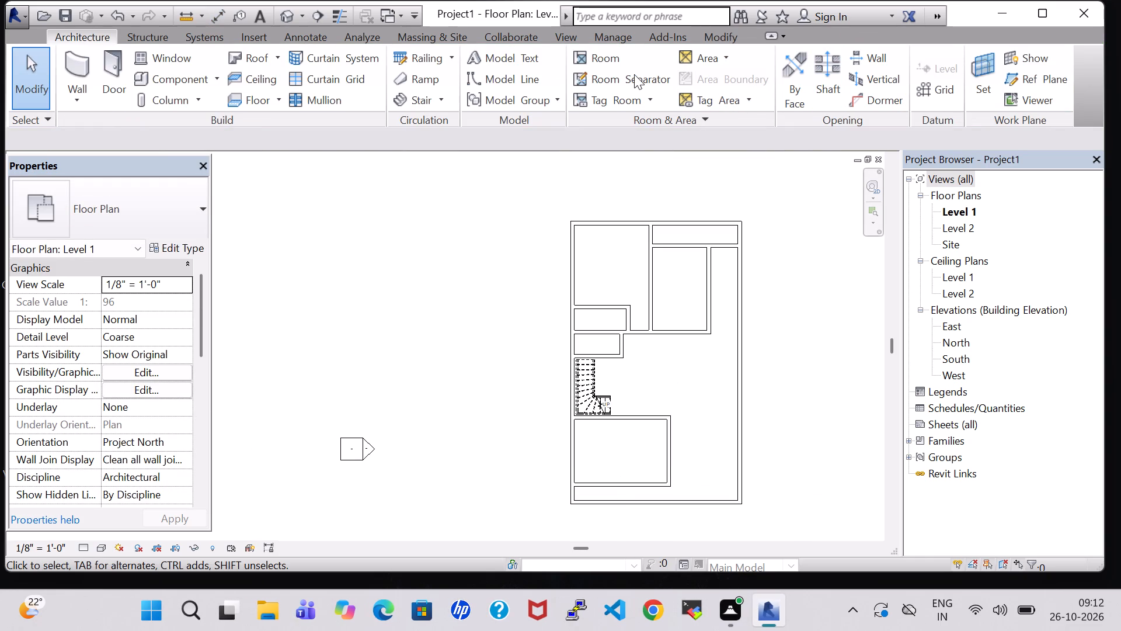
click(634, 74)
scroll(678, 481, up, 11)
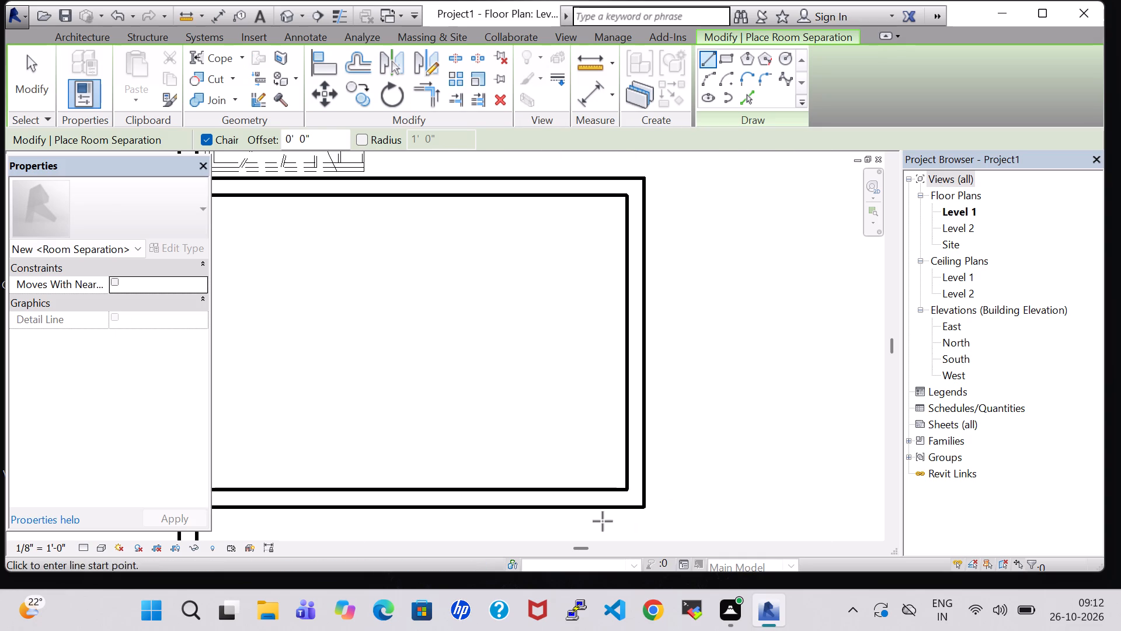
middle_drag(648, 498, 681, 299)
middle_drag(683, 286, 683, 280)
scroll(683, 279, up, 1)
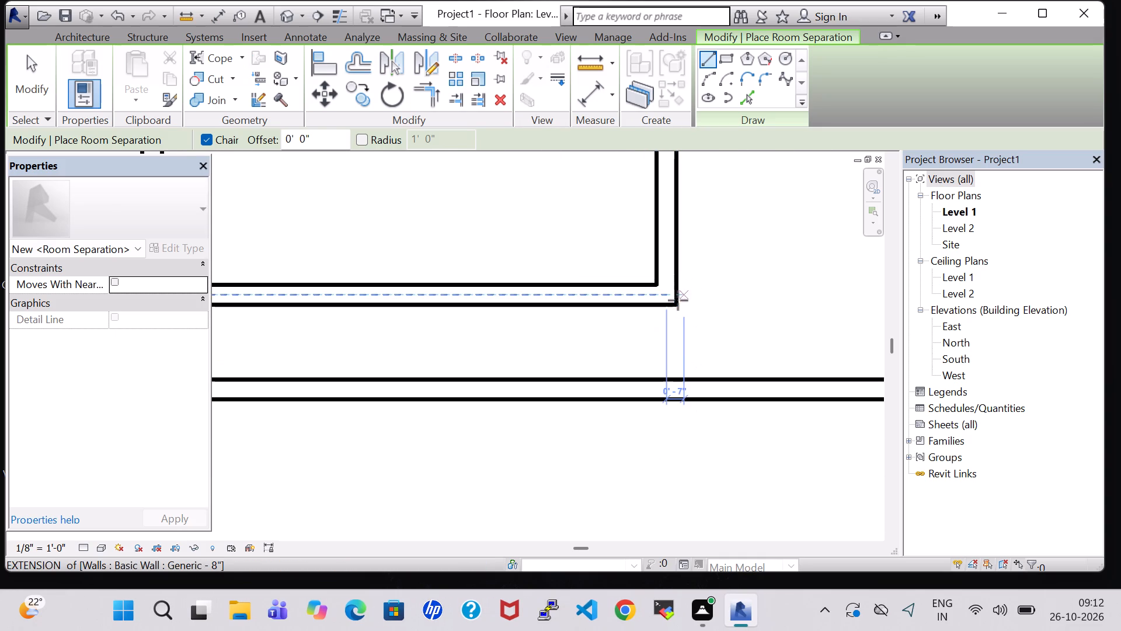
click(676, 301)
click(673, 397)
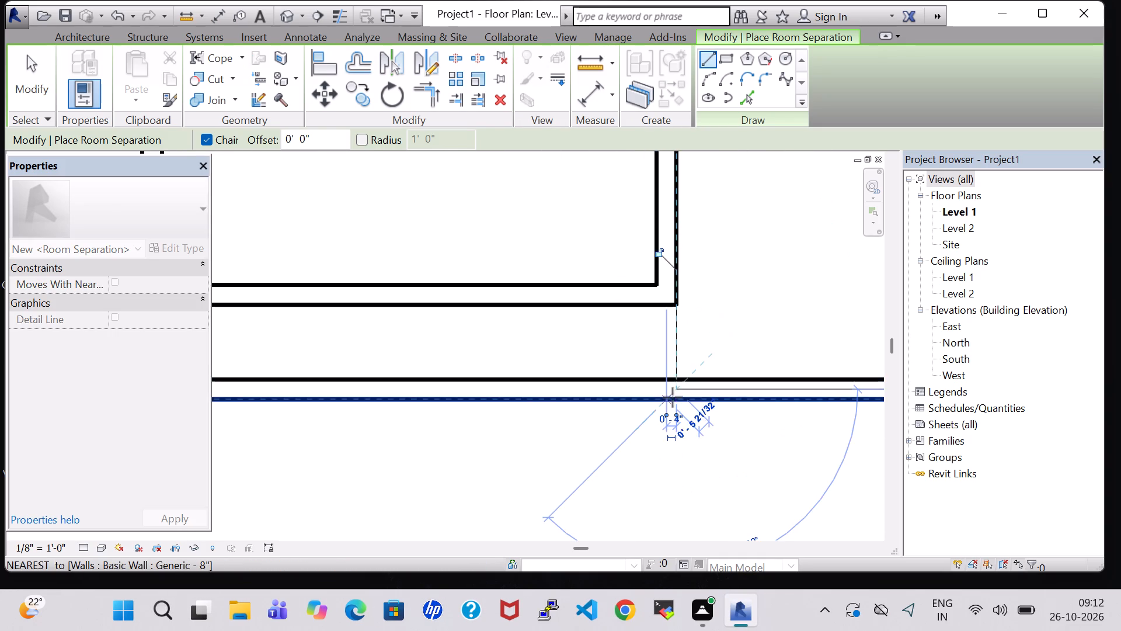
key(Escape)
key(Escape)
Nudge the upper wall of the small room inside the northwest room north to 14' 4" from the north exterior wall.
scroll(578, 290, down, 6)
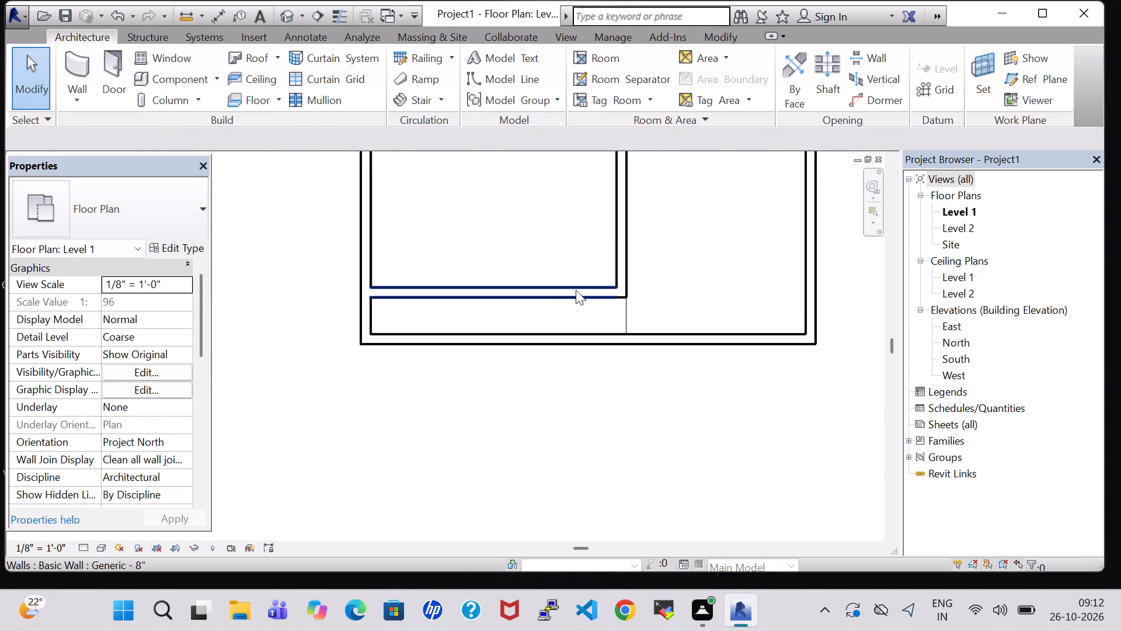
scroll(576, 290, down, 1)
middle_drag(632, 218, 652, 389)
scroll(665, 352, up, 1)
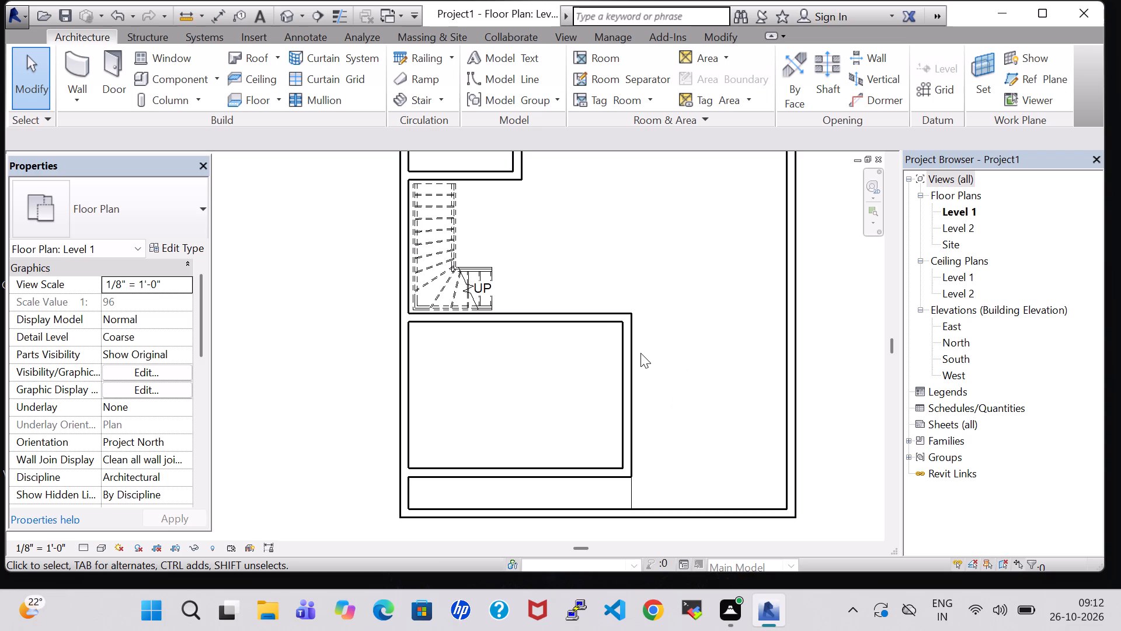
scroll(640, 349, down, 3)
middle_click(640, 349)
middle_drag(624, 363, 494, 420)
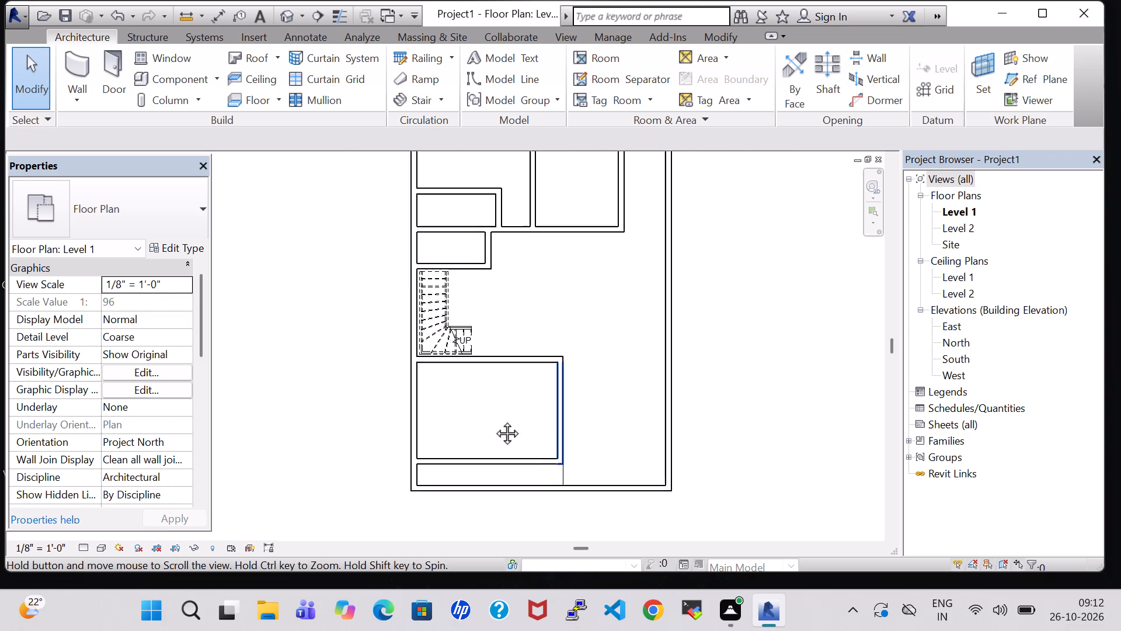
middle_drag(494, 420, 474, 429)
middle_click(474, 429)
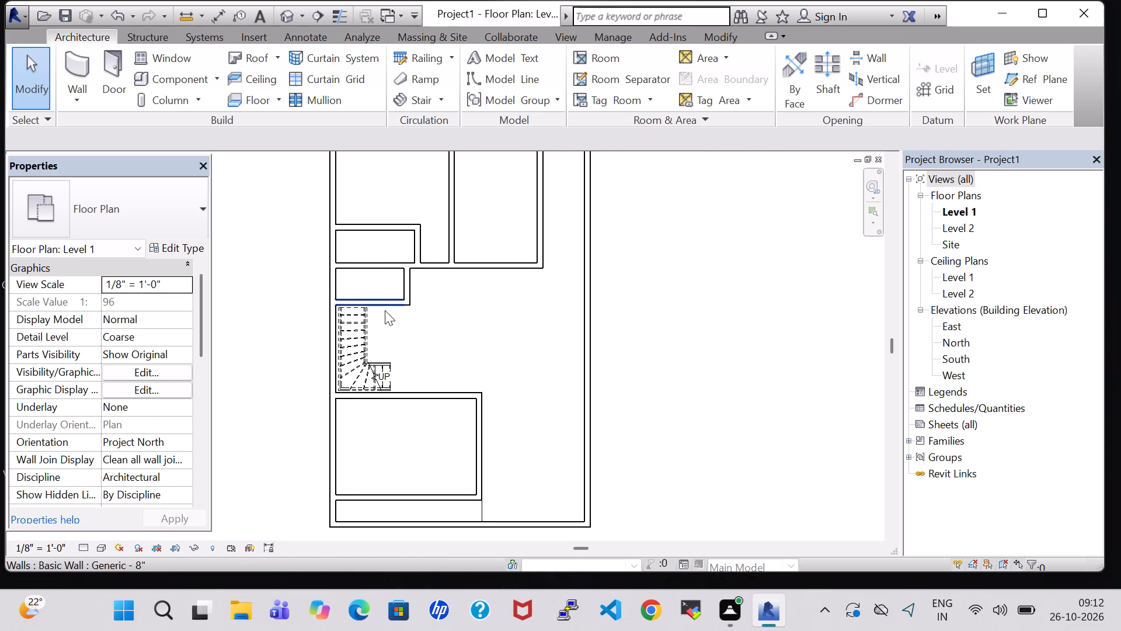
scroll(421, 262, up, 2)
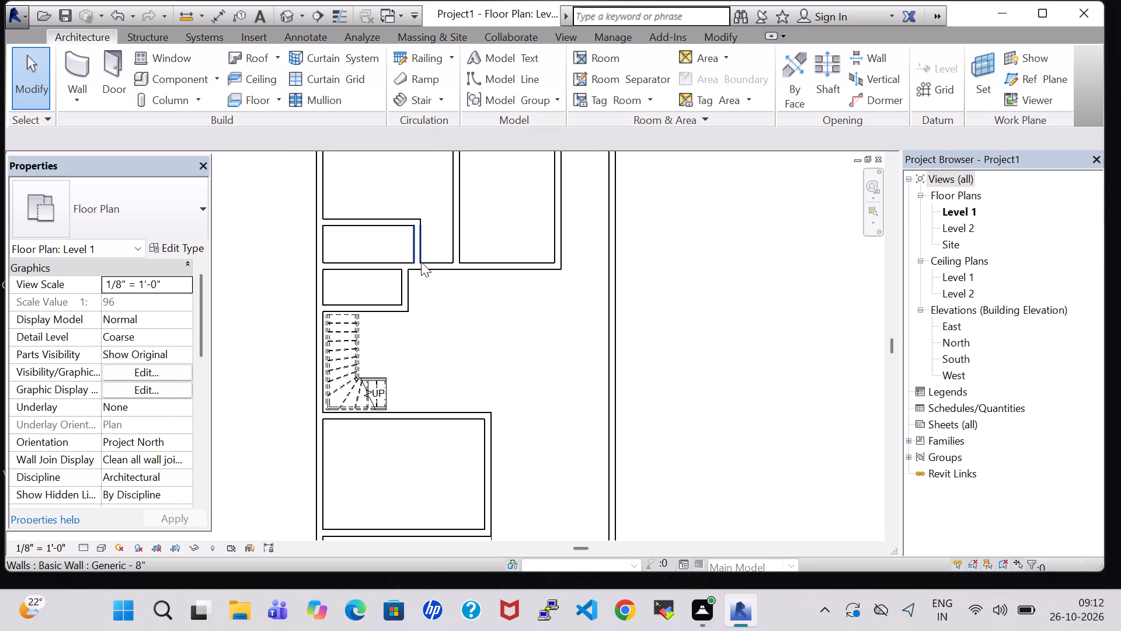
scroll(421, 262, up, 1)
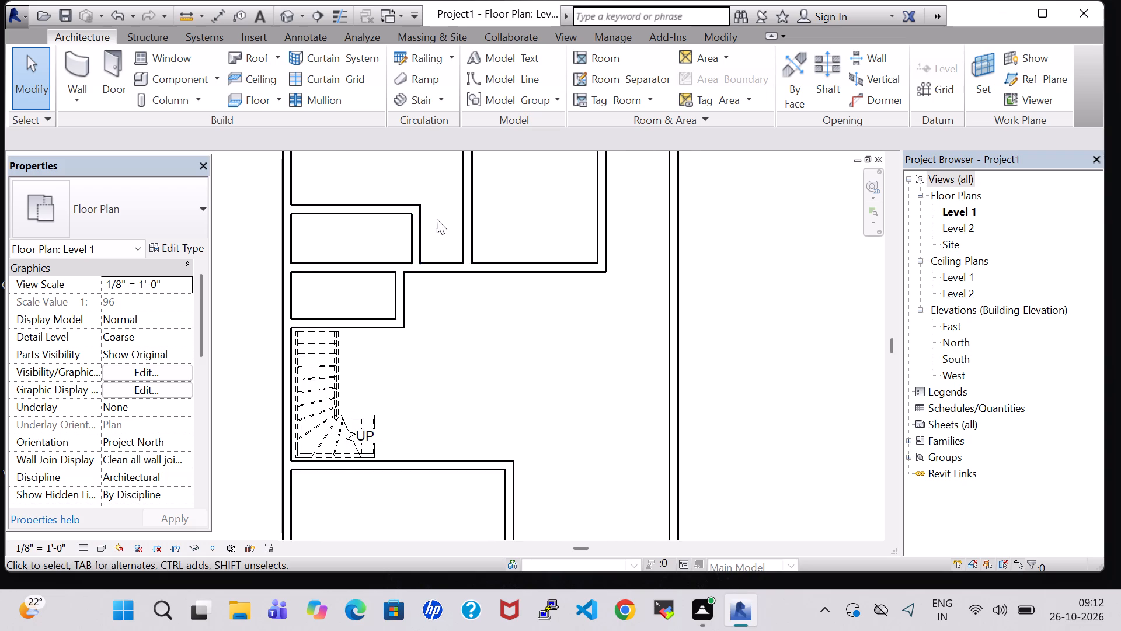
middle_drag(447, 238, 478, 382)
scroll(478, 379, down, 1)
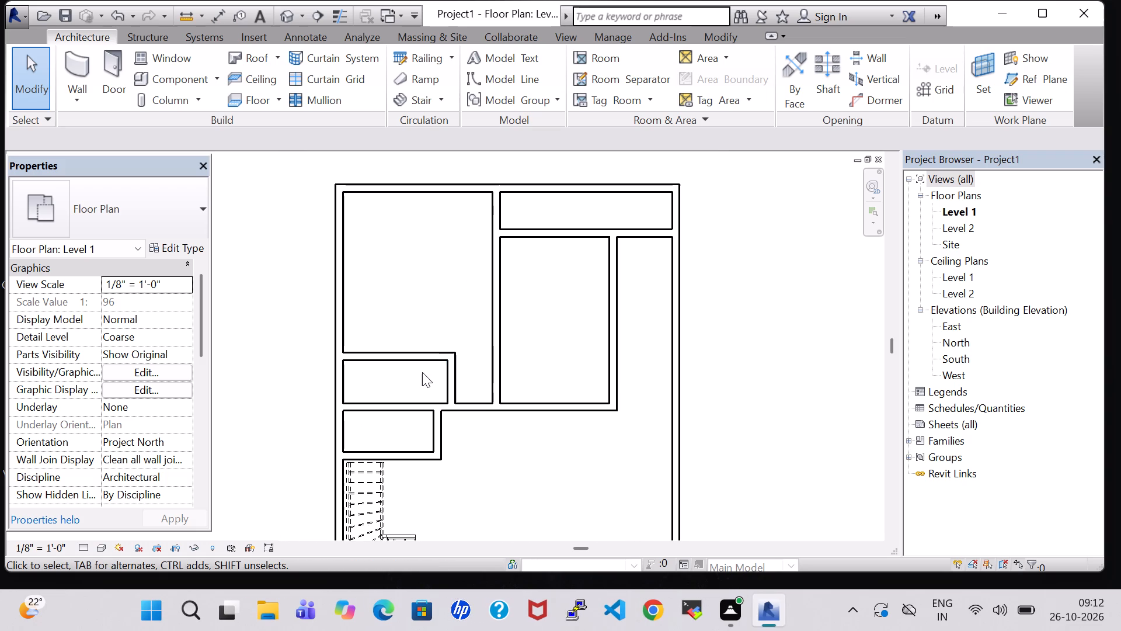
click(381, 358)
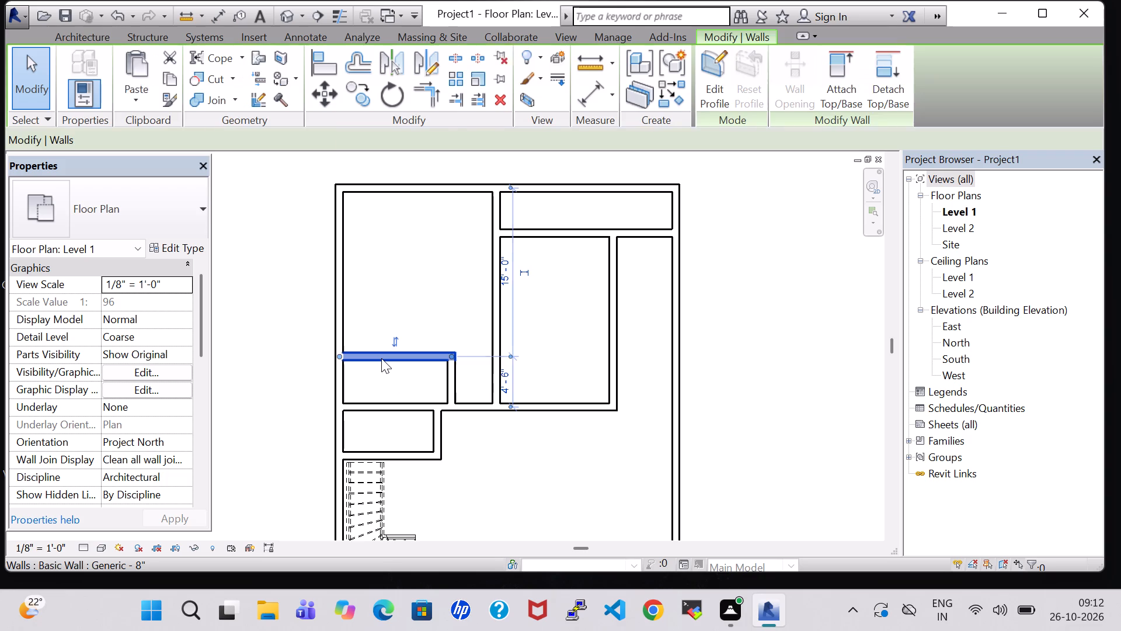
key(Up)
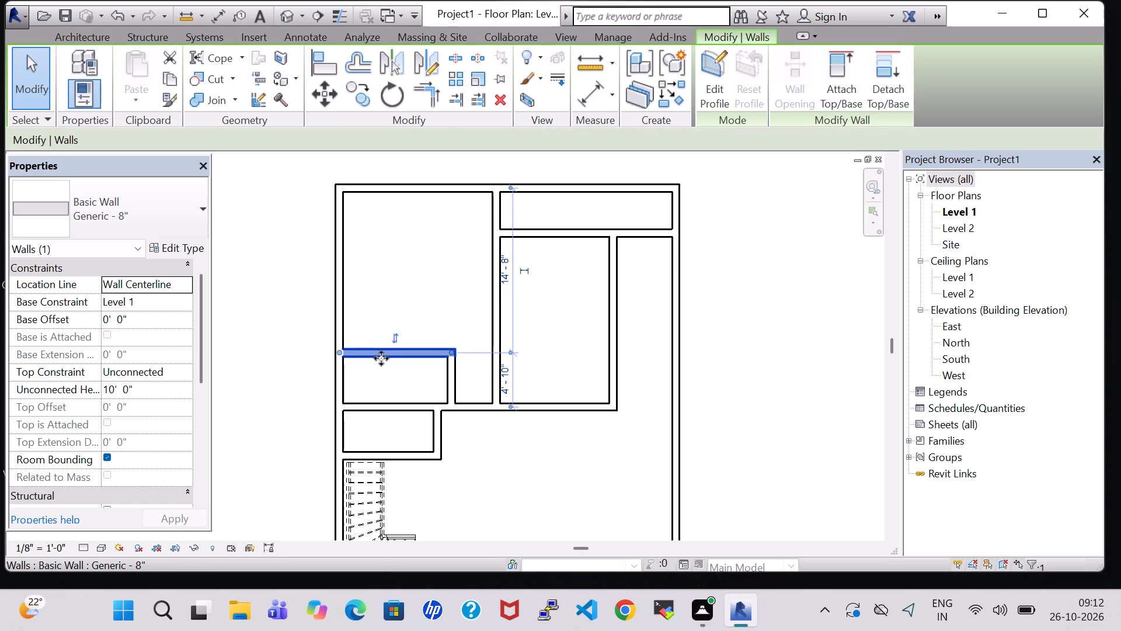
key(Up)
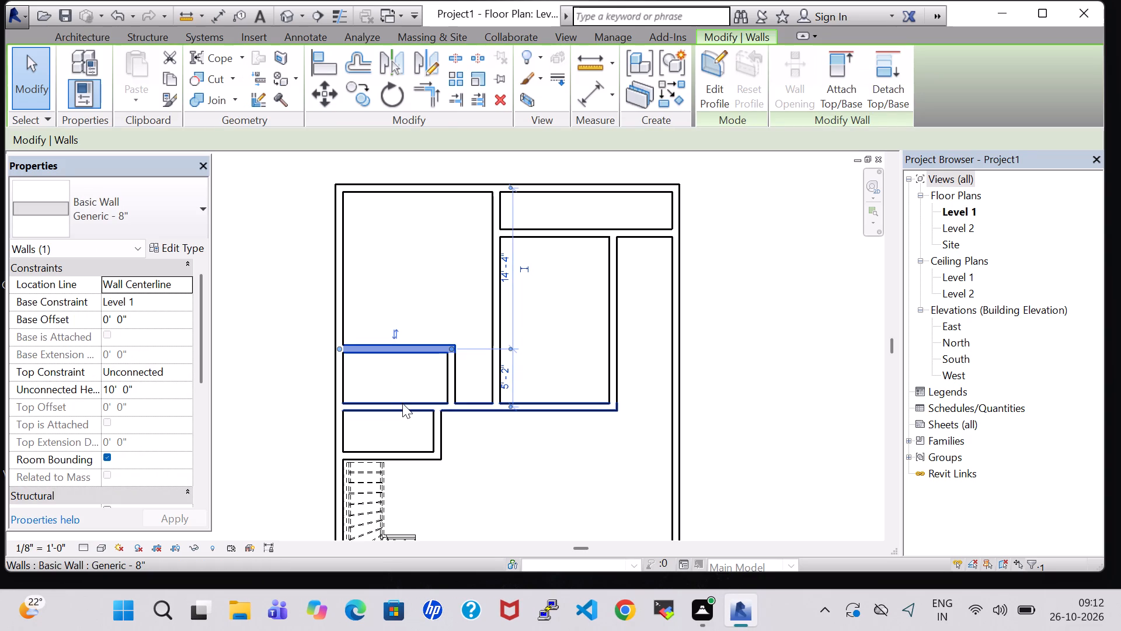
Nudge the long horizontal partition between the two small west rooms north, to 4' 8" above the lower small room's bottom wall.
click(402, 403)
key(Up)
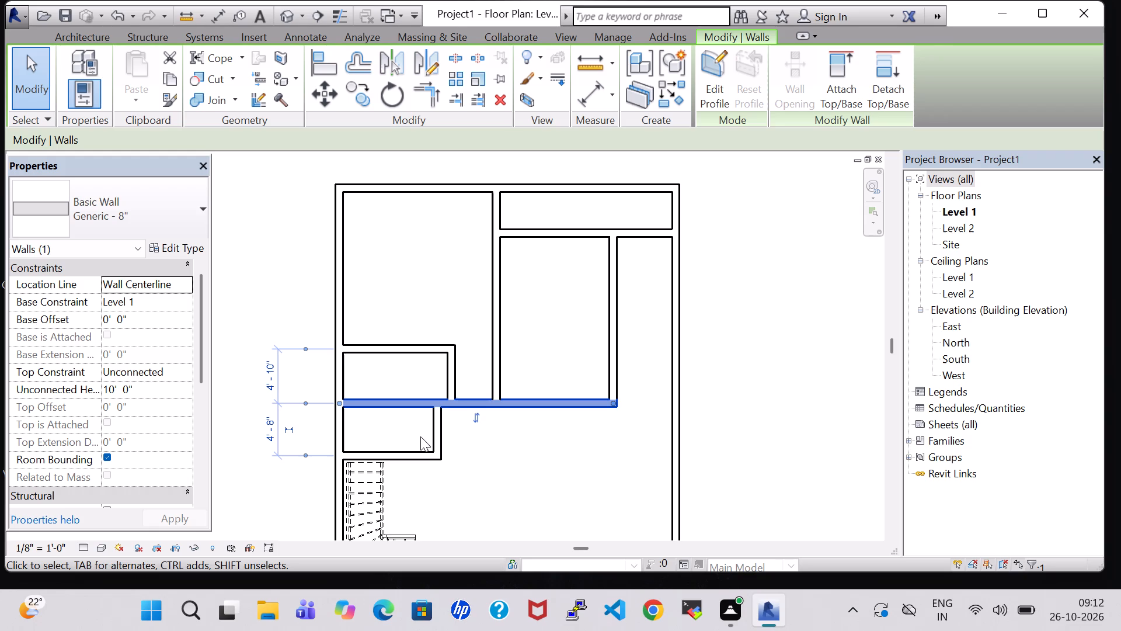
click(490, 449)
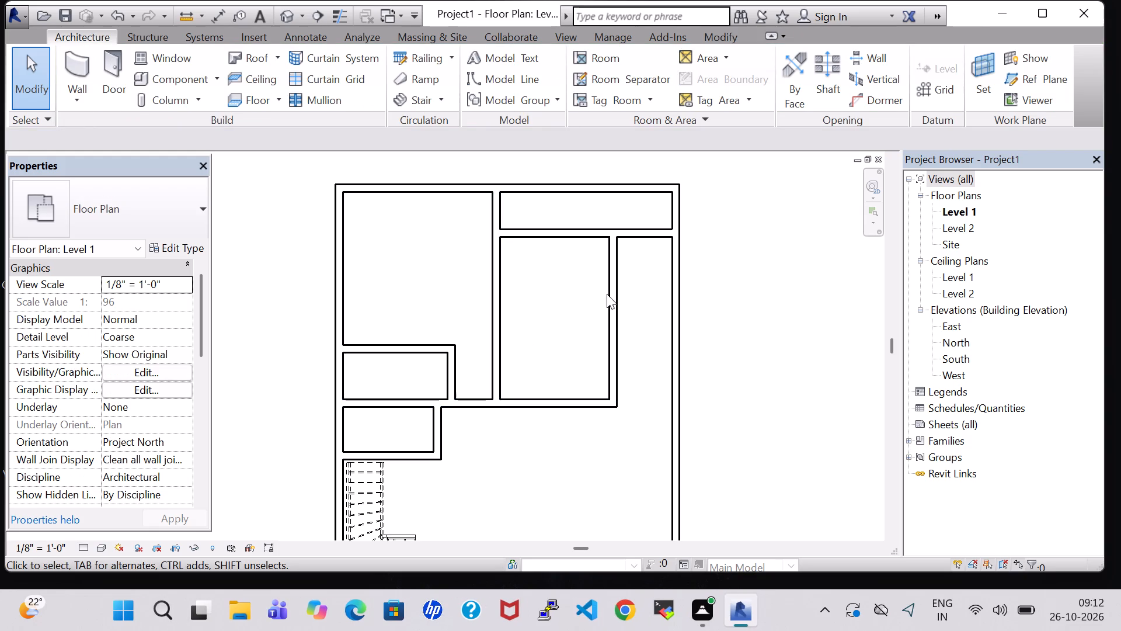
Nudge the long vertical partition on the northwest room's east side east, to 5' 4" from the small inner room's east wall.
click(496, 294)
key(Right)
key(Right)
key(Right)
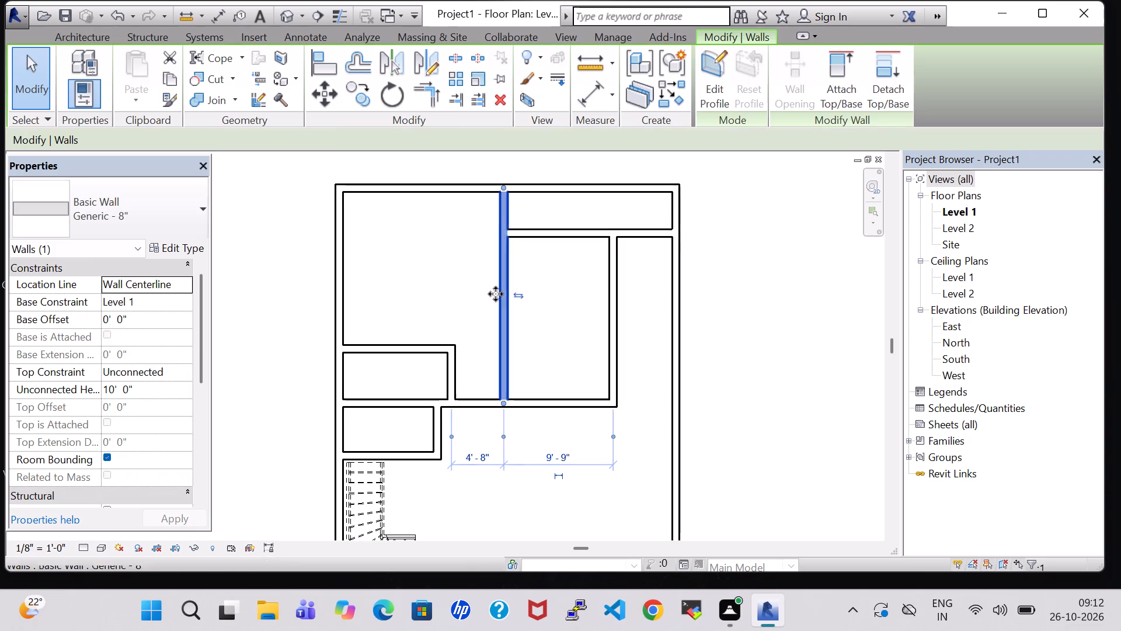
key(Right)
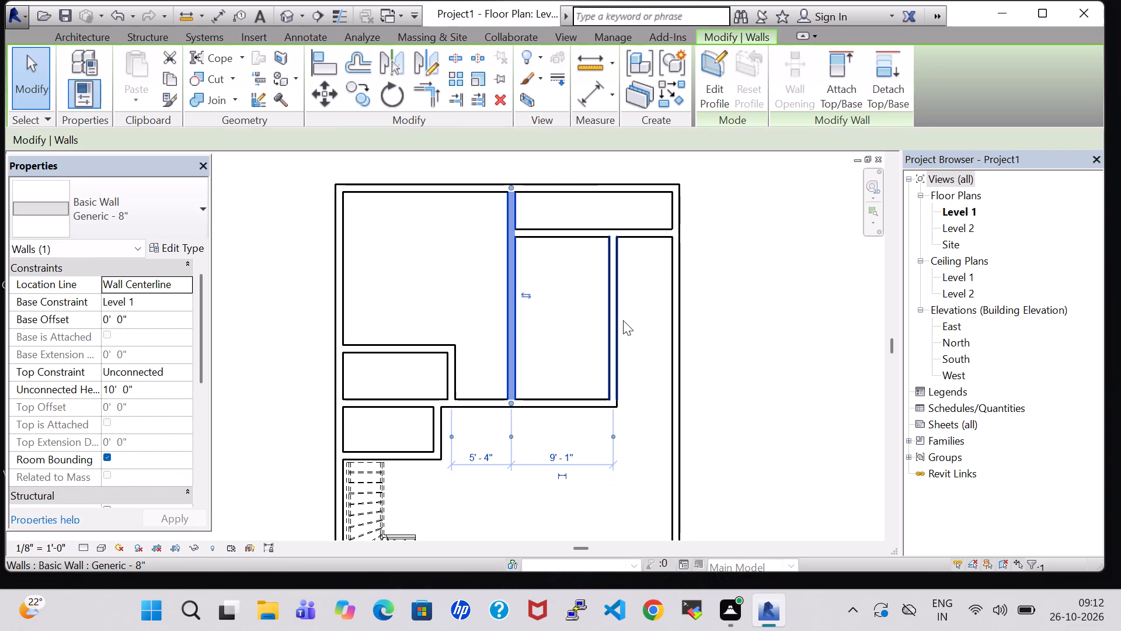
Nudge the east wall of the northeast room east, to 4' 3" from the east exterior wall.
click(623, 320)
key(Right)
key(Right)
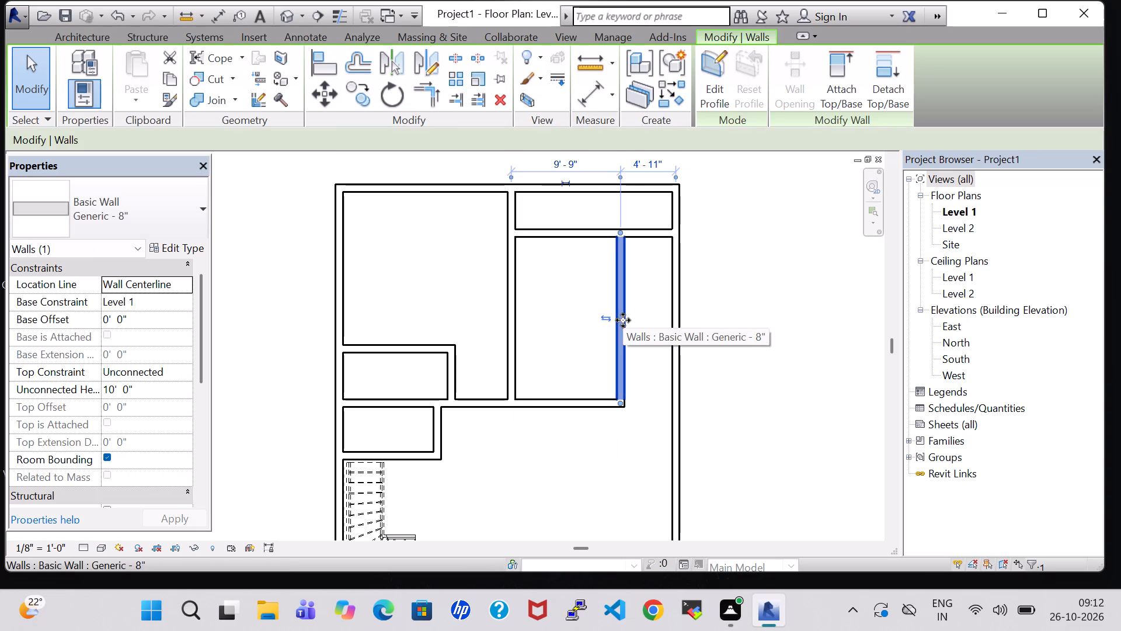
key(Right)
key(Right)
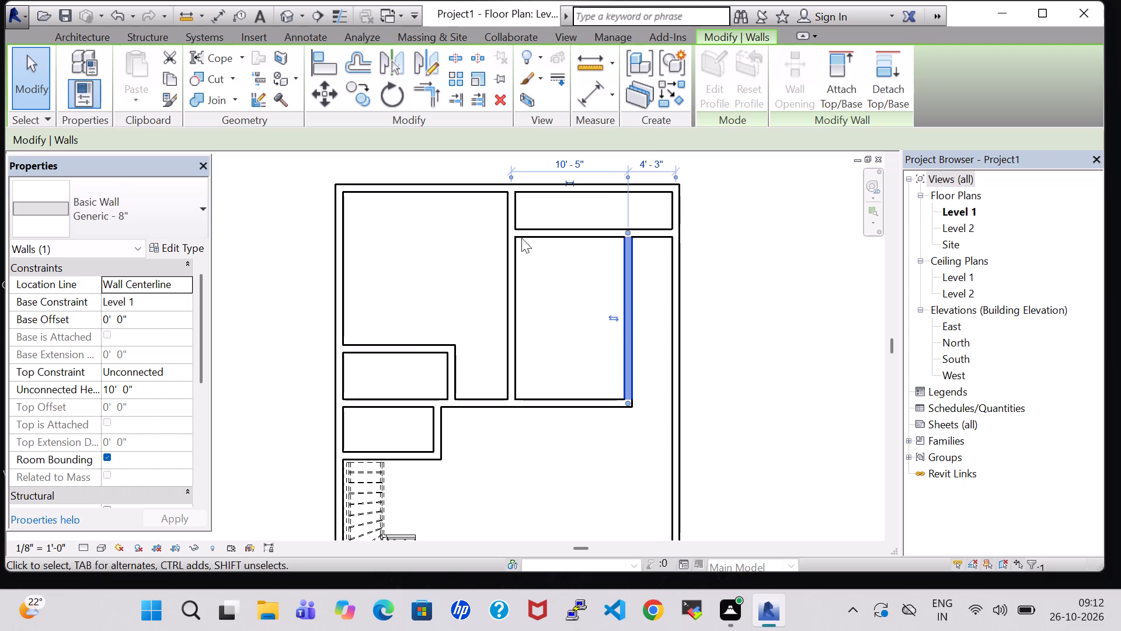
Check the centerline distance between the northeast room's east wall and the east exterior wall with an aligned dimension.
text(di)
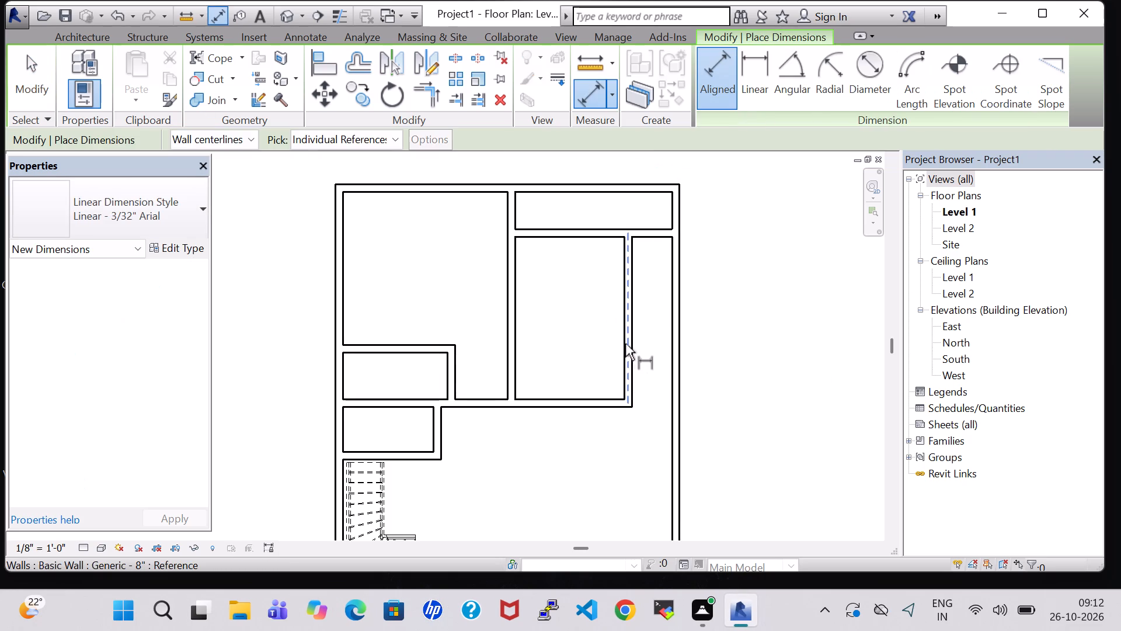
click(628, 344)
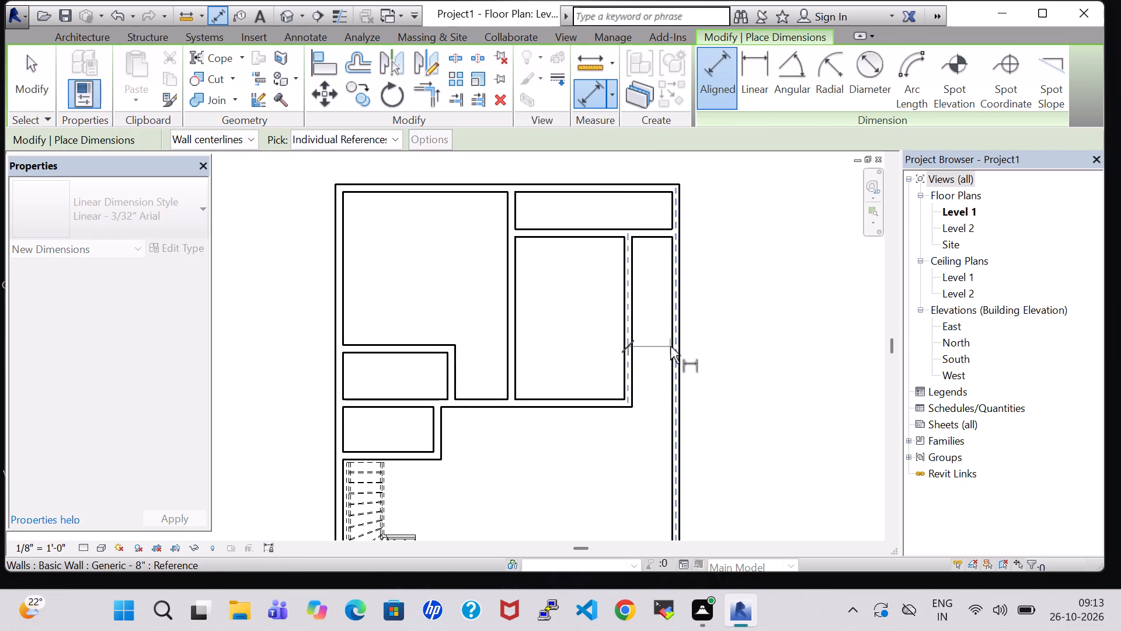
click(675, 346)
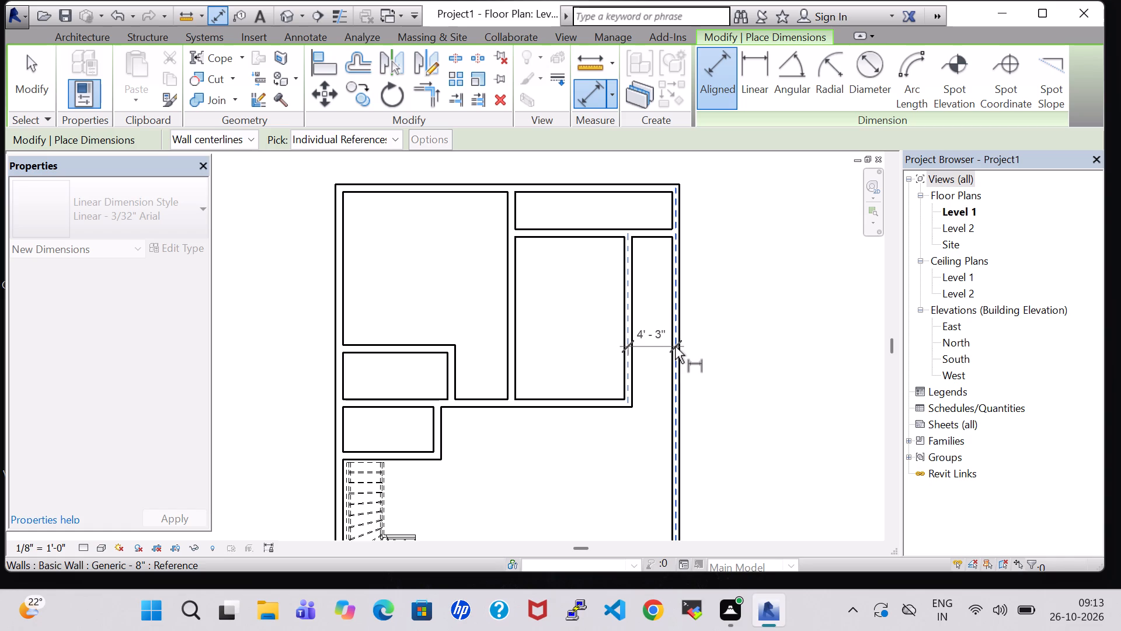
key(Escape)
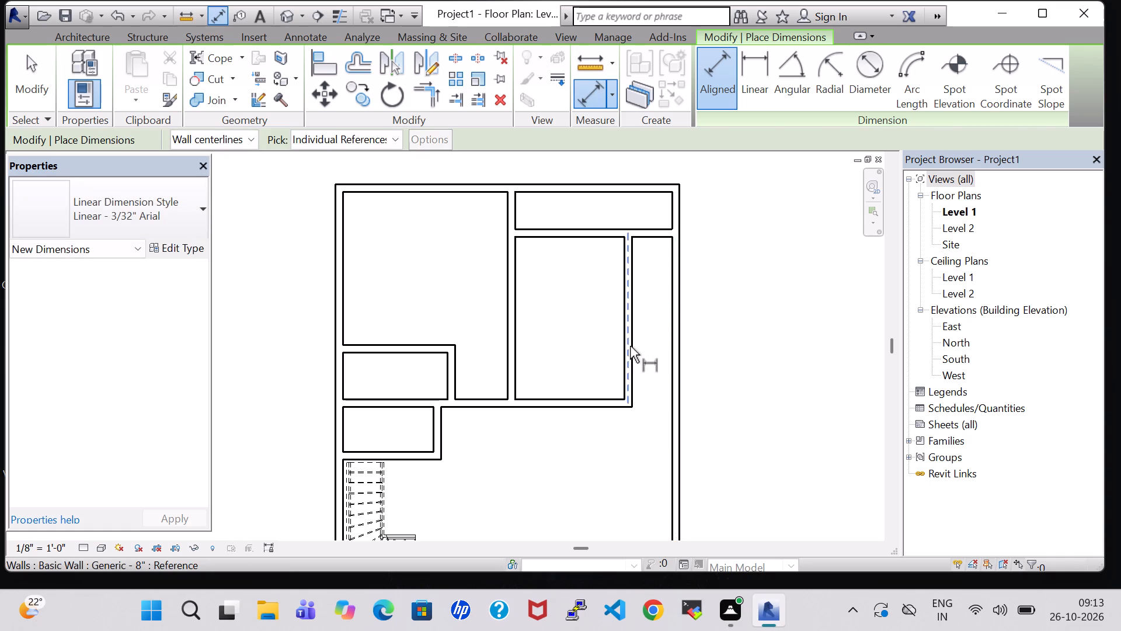
key(Escape)
Nudge the northeast room's east wall further east, to 3' 7" from the east exterior wall.
click(630, 346)
key(Right)
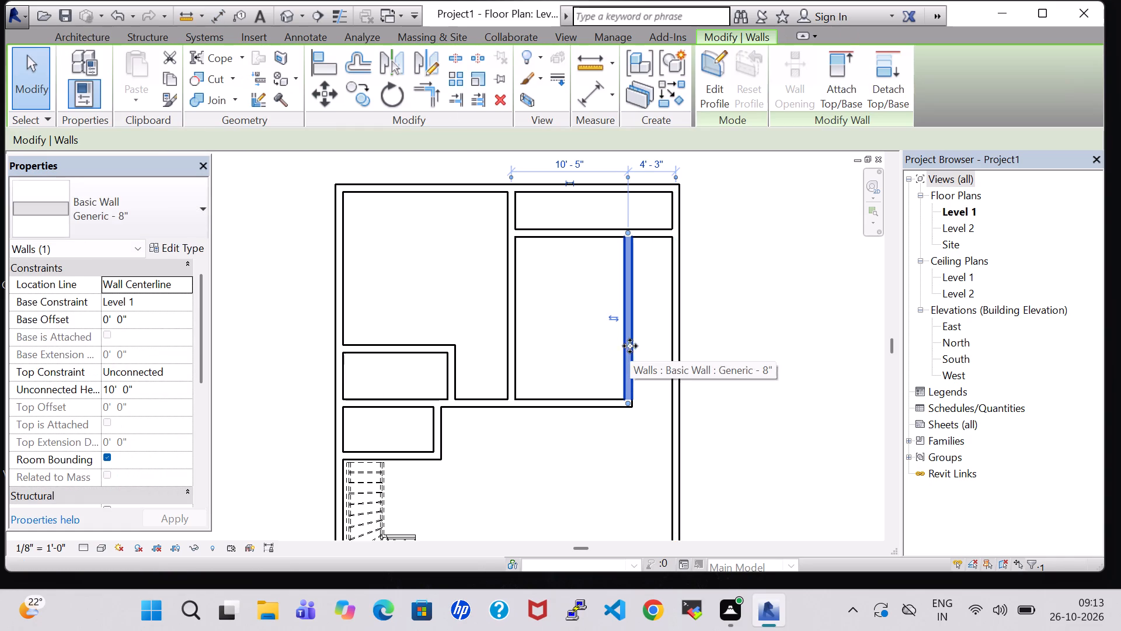
key(Right)
click(729, 341)
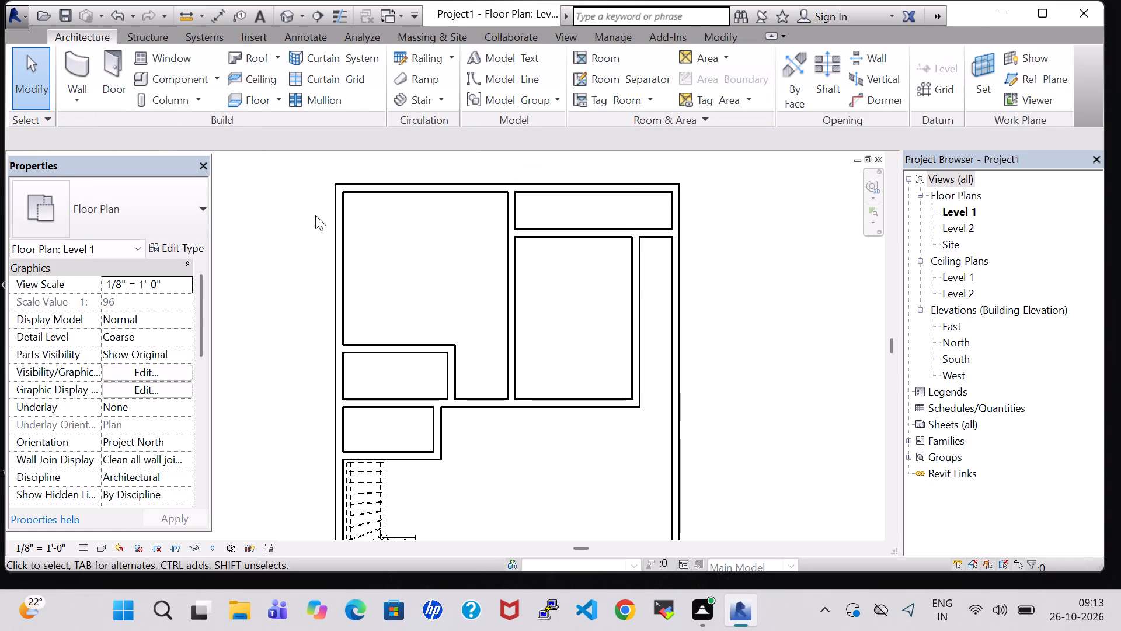
Recheck the centerline distance between the northeast room's east wall and the east exterior wall with an aligned dimension.
text(di)
click(630, 299)
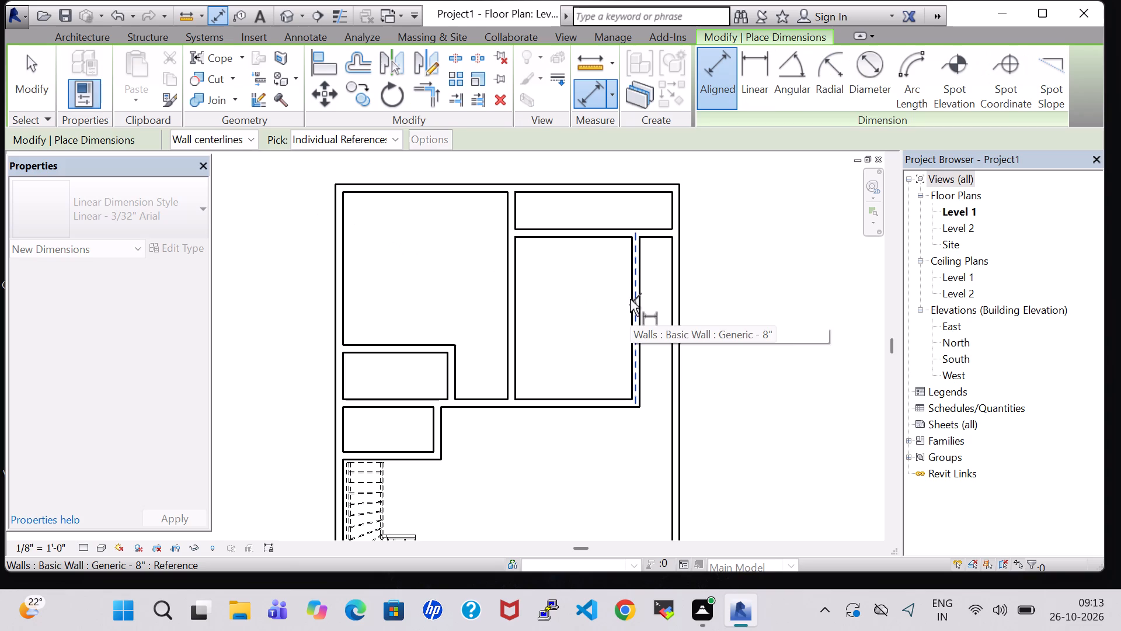
click(676, 306)
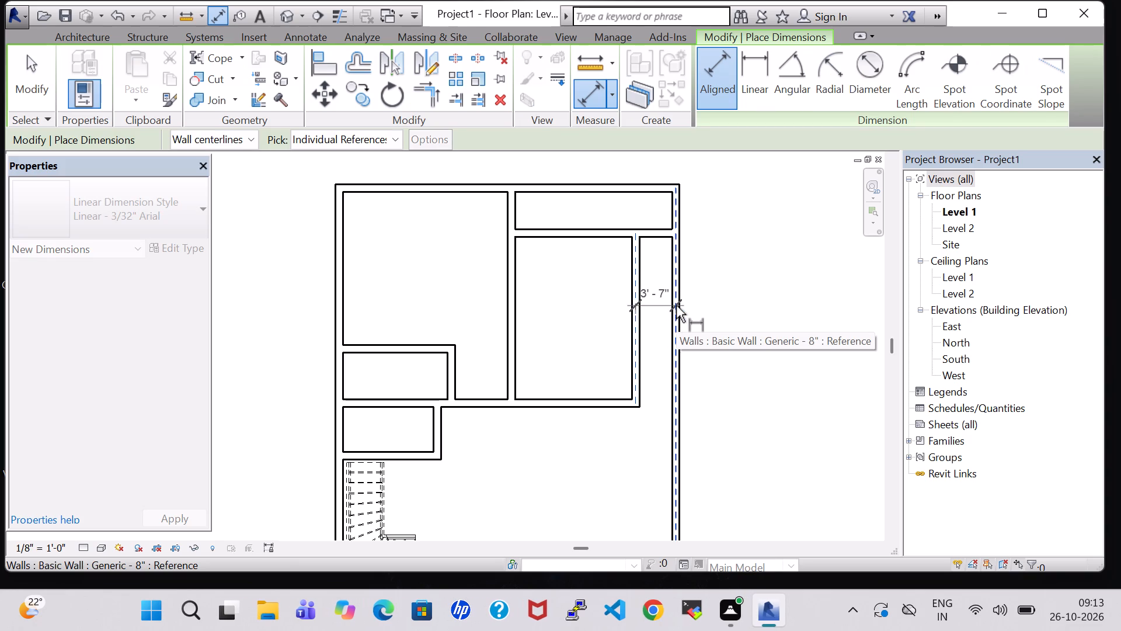
key(Escape)
key(Escape)
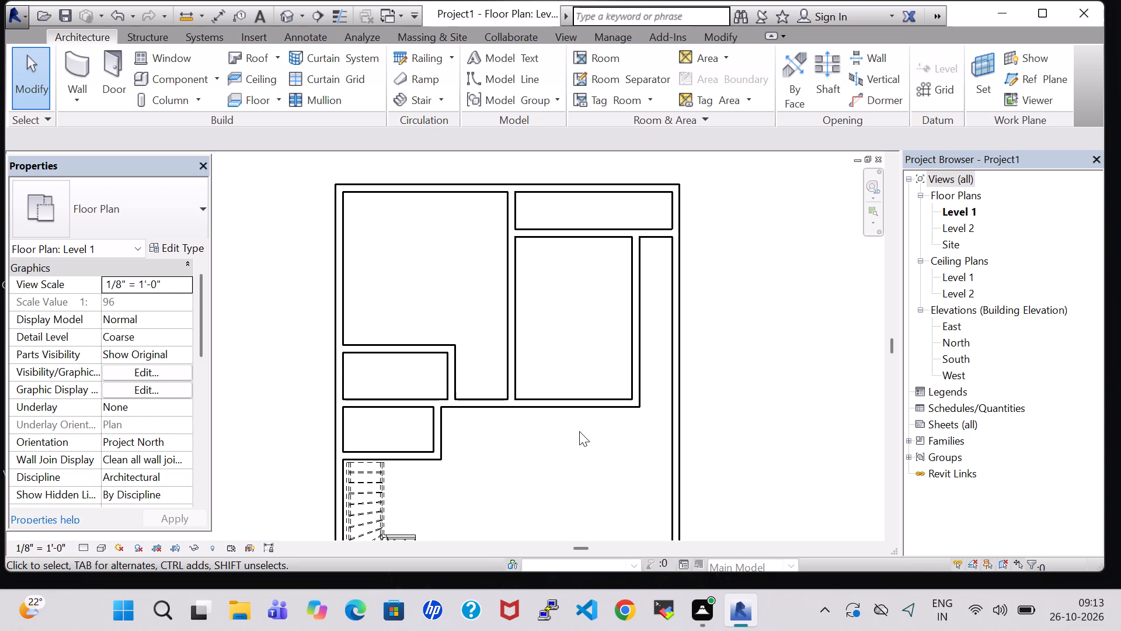
Enclose the central stair hall with Generic - 8" walls, extending the northeast room's east wall south and the lower room's north wall east to meet it.
middle_drag(576, 435, 606, 339)
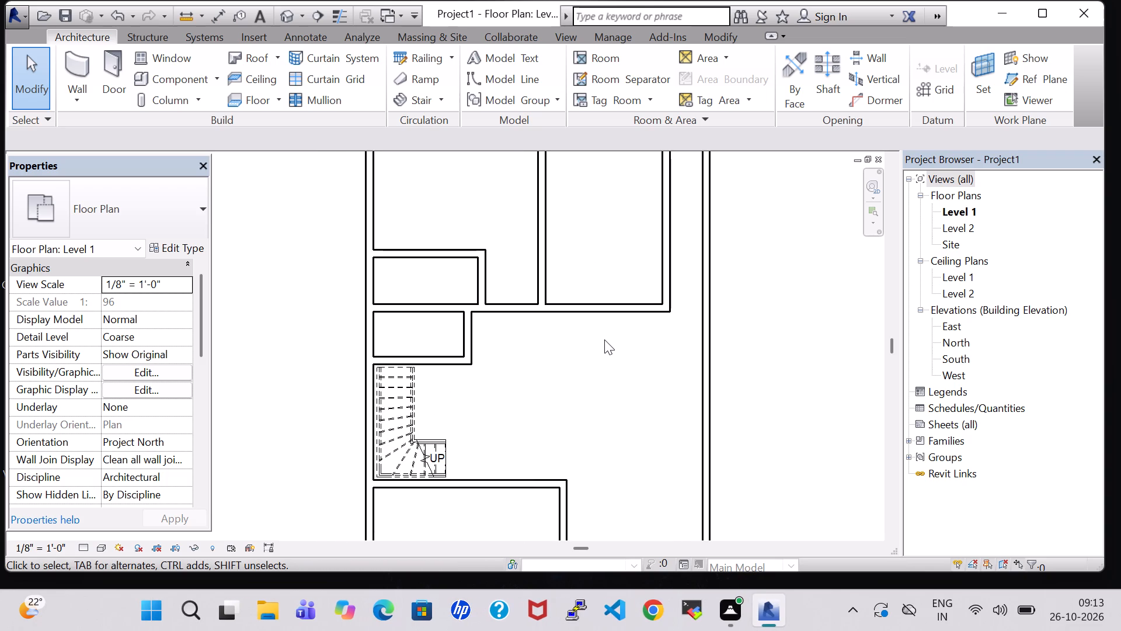
middle_drag(547, 337, 547, 323)
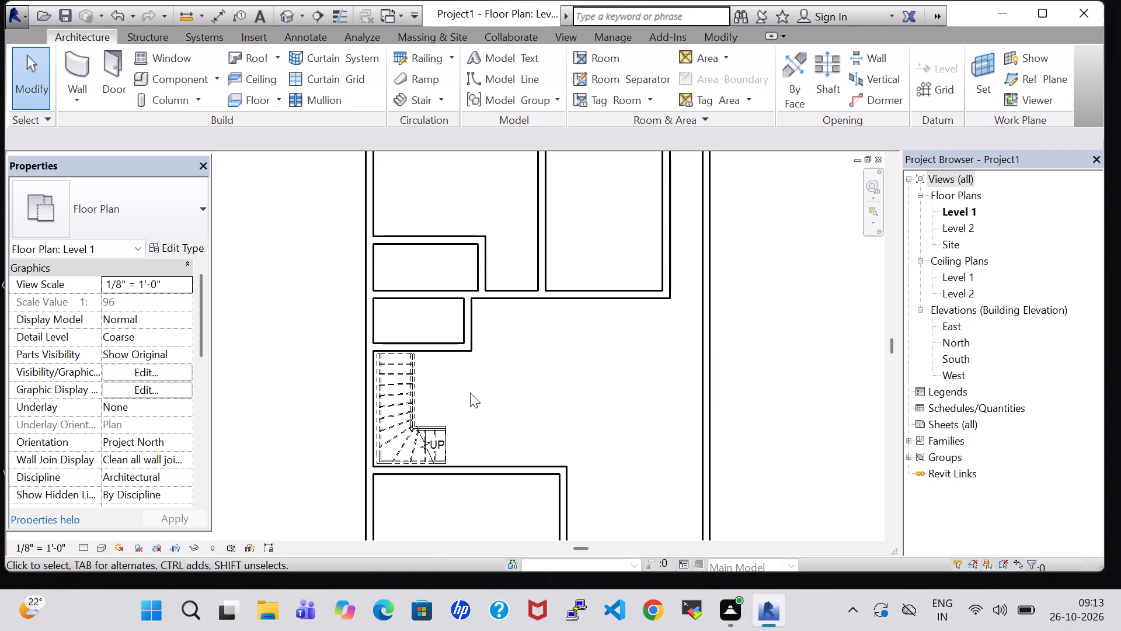
click(88, 65)
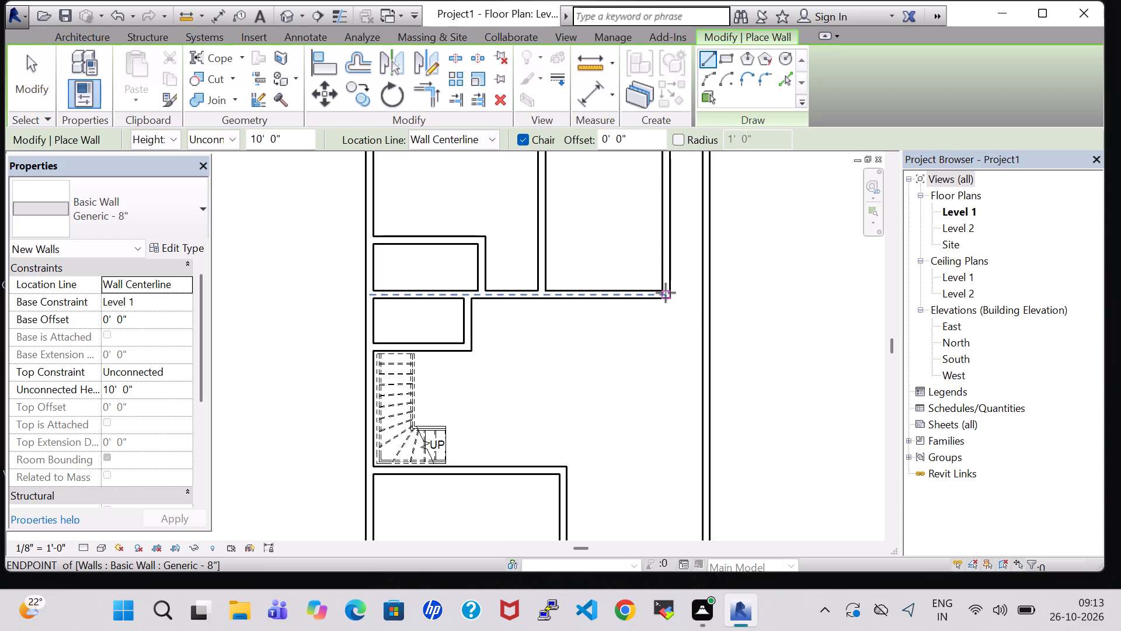
click(666, 293)
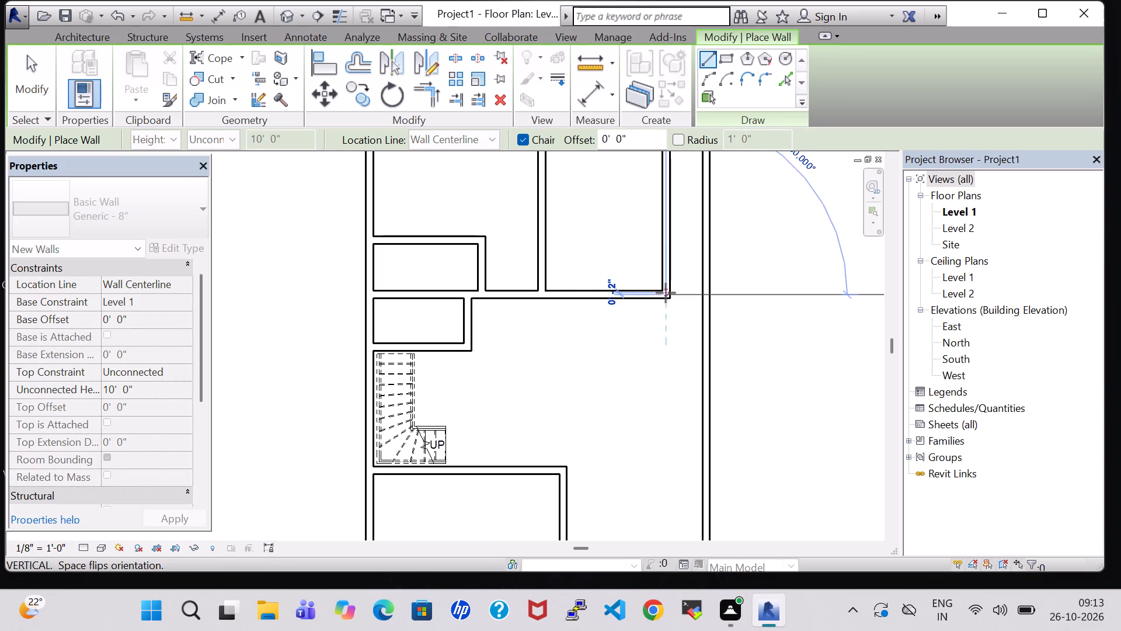
click(667, 468)
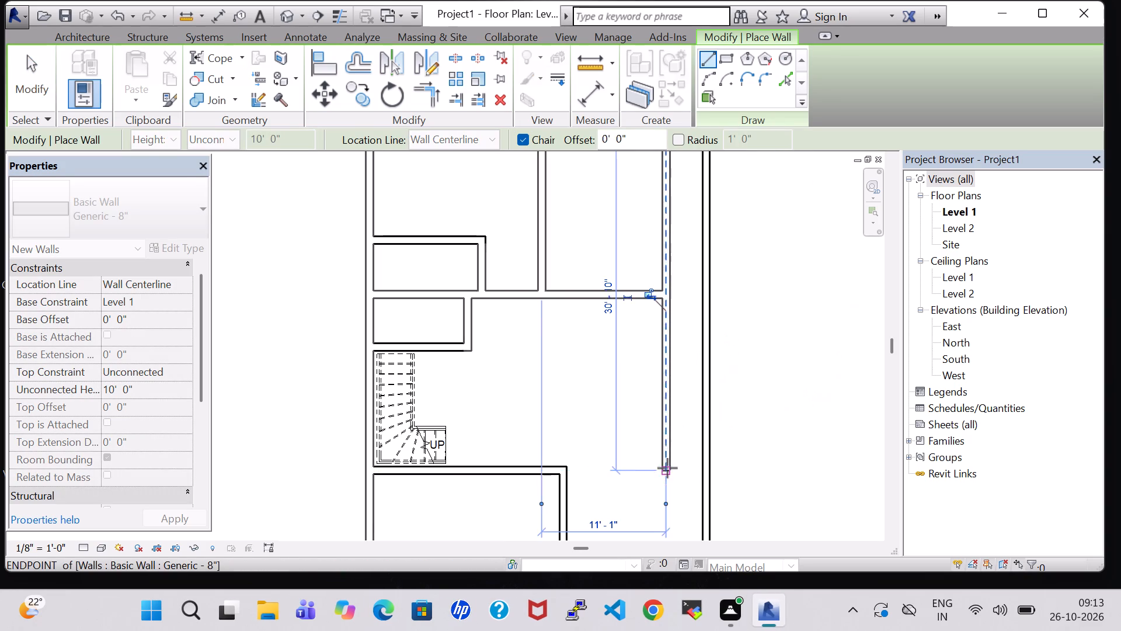
click(563, 472)
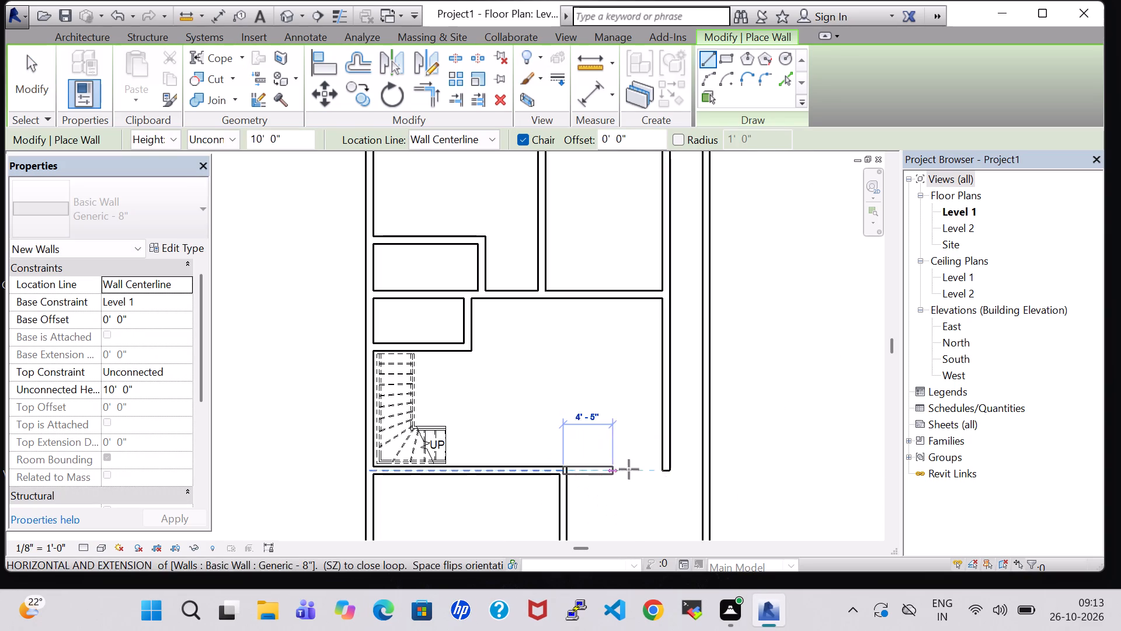
click(663, 466)
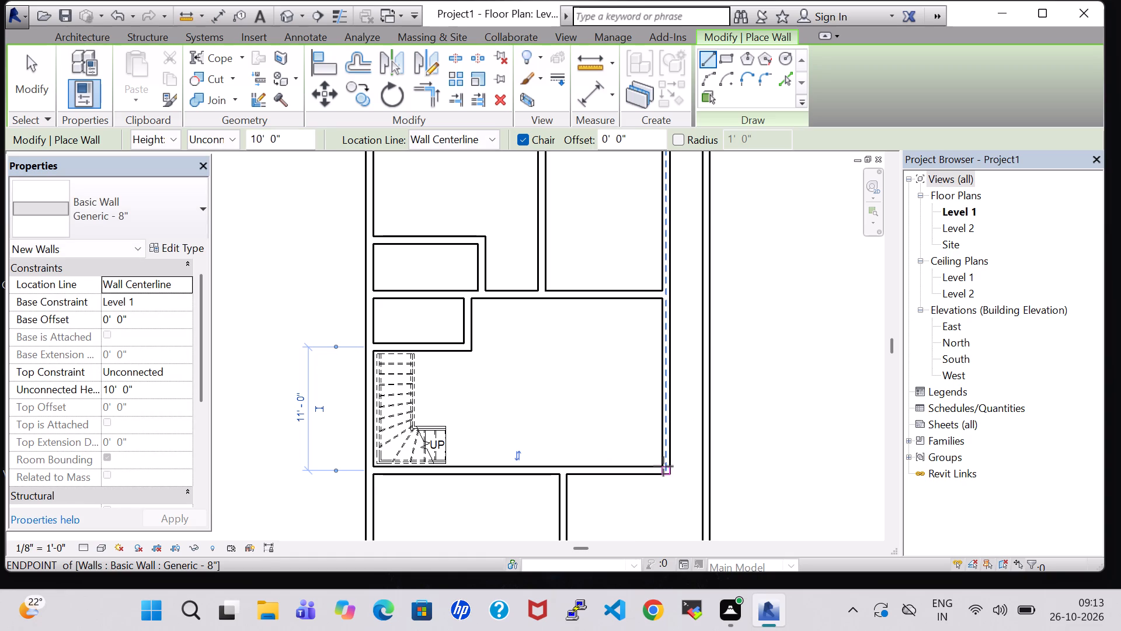
key(Escape)
key(Escape)
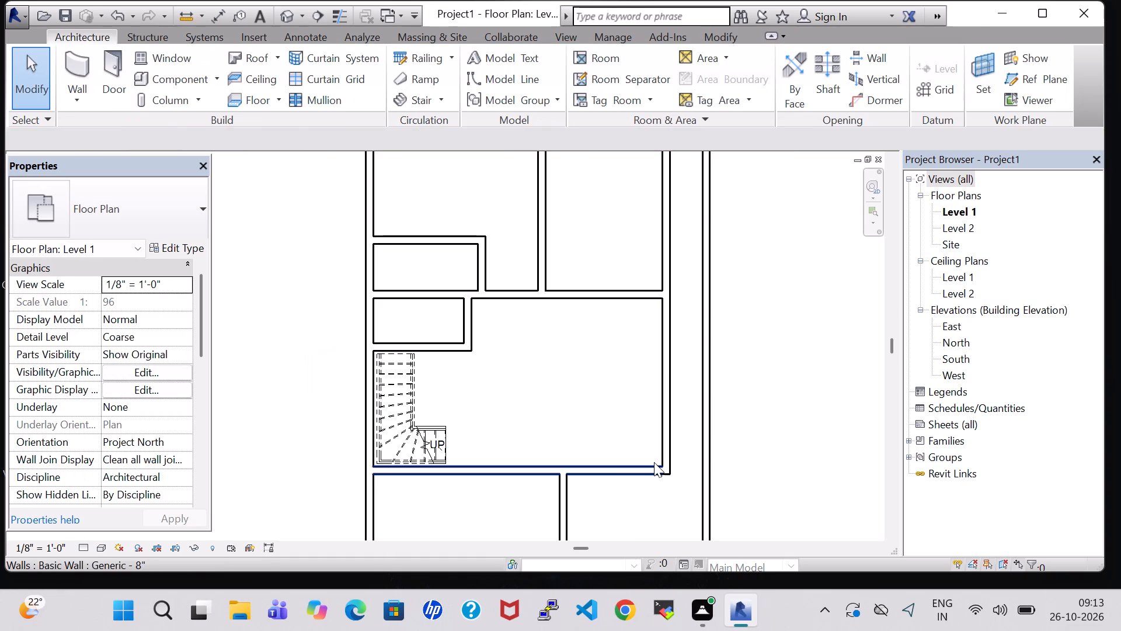
Nudge the extended east partition of the northeast room and central hall one increment west.
scroll(589, 436, down, 2)
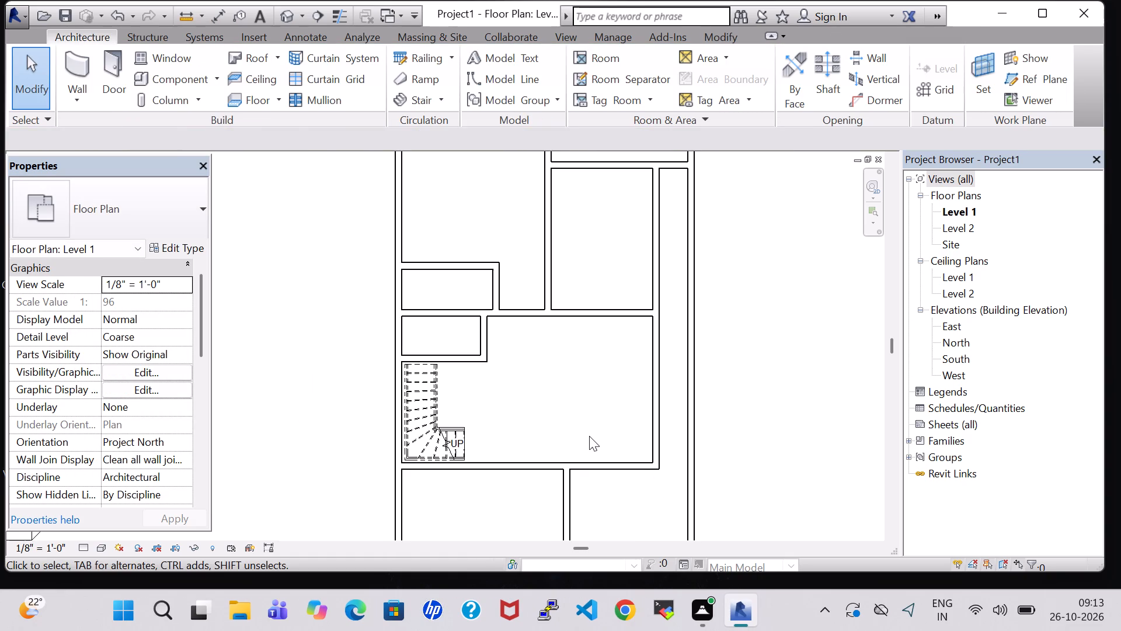
scroll(589, 436, down, 1)
middle_drag(589, 436, 581, 323)
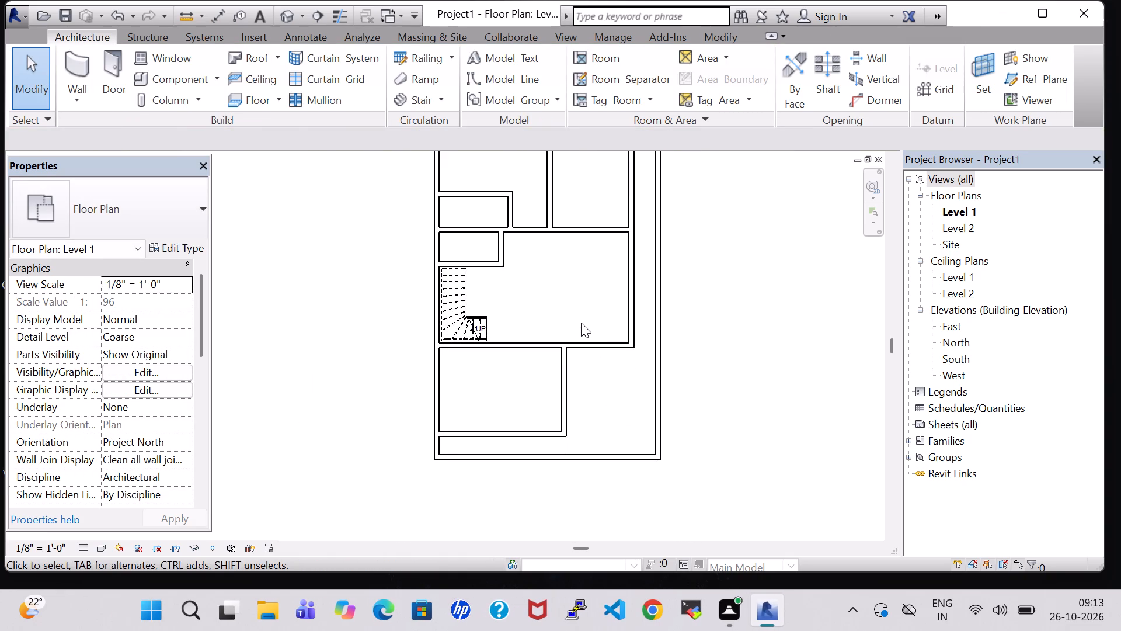
click(634, 270)
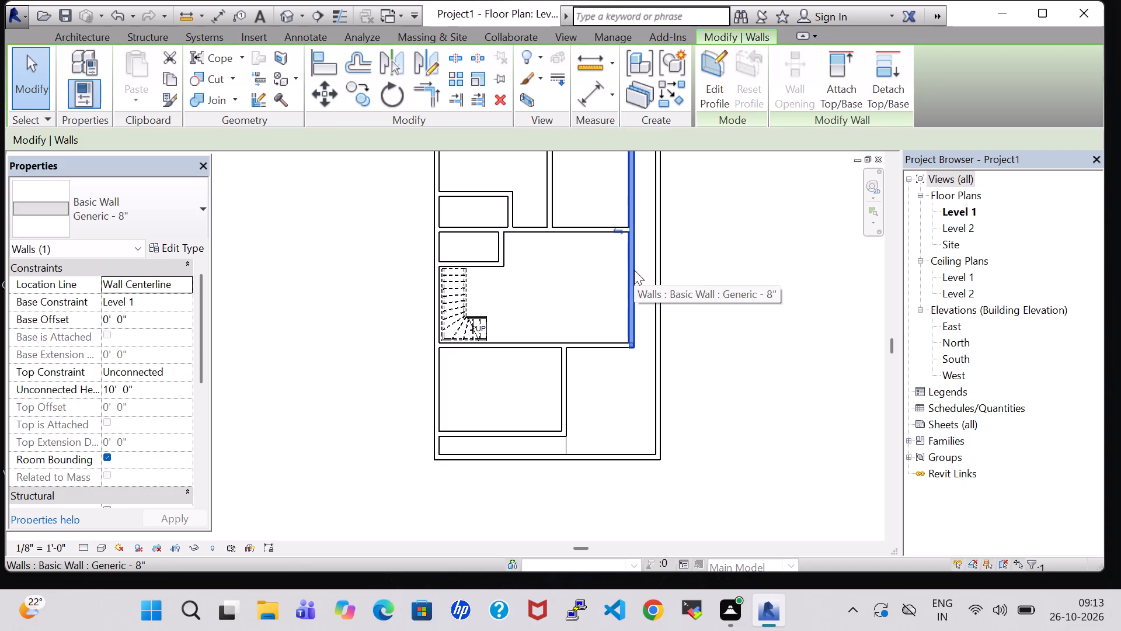
key(Left)
click(750, 294)
Place a Single-Flush 36" x 84" door in the northwest room's south wall, centered 2' 8" from the walls on both sides and swinging into the room.
middle_drag(653, 291, 711, 377)
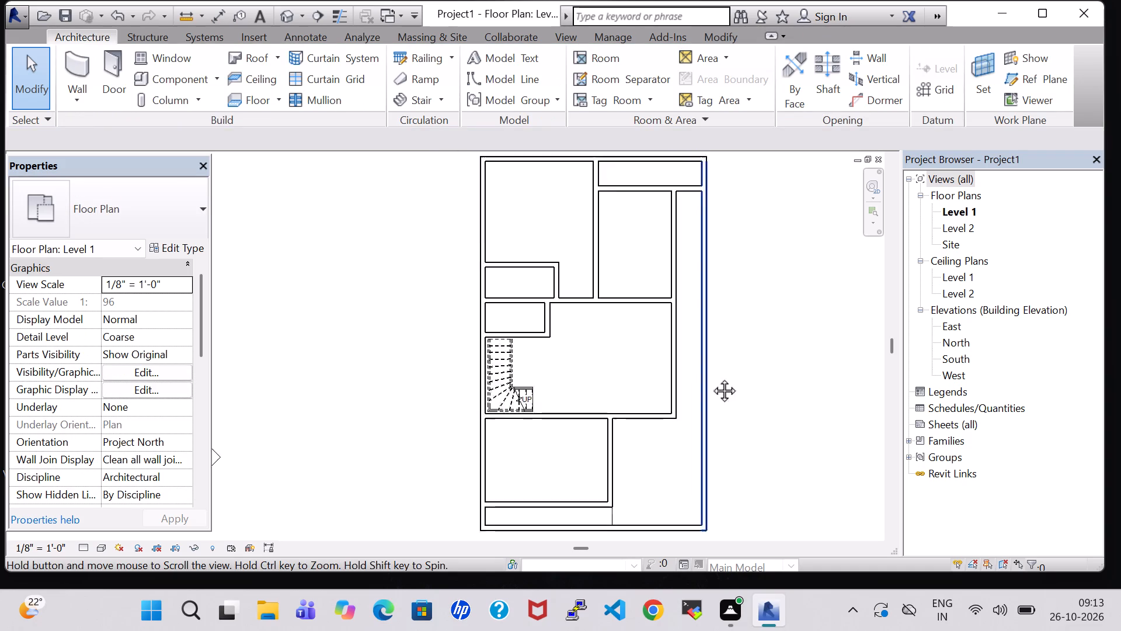
middle_drag(711, 377, 725, 417)
middle_drag(725, 417, 722, 414)
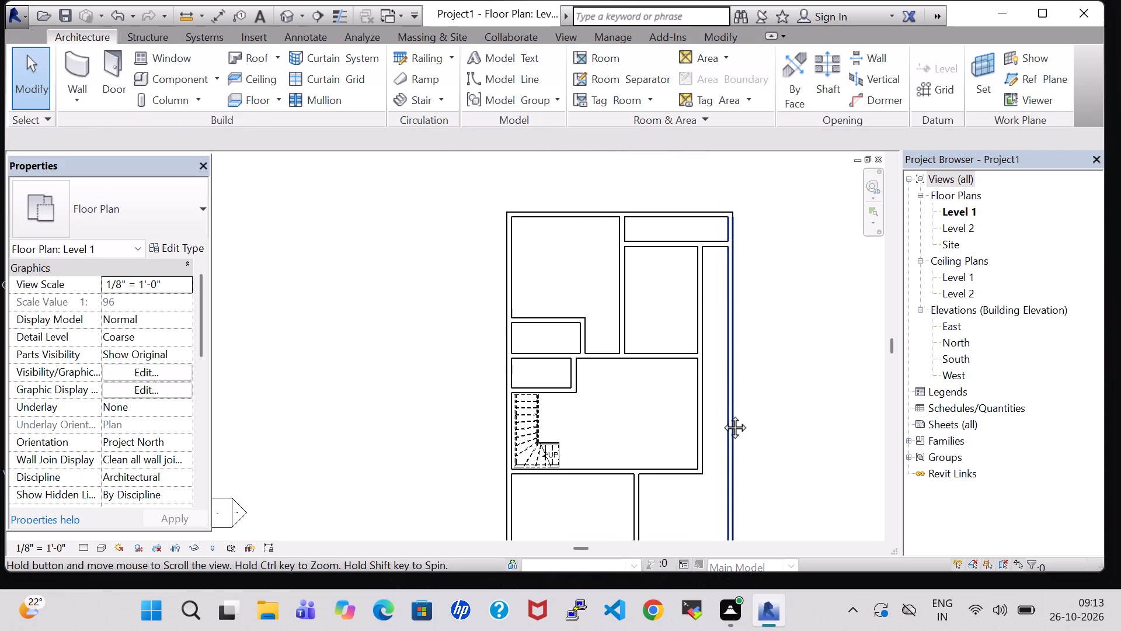
middle_drag(722, 414, 710, 388)
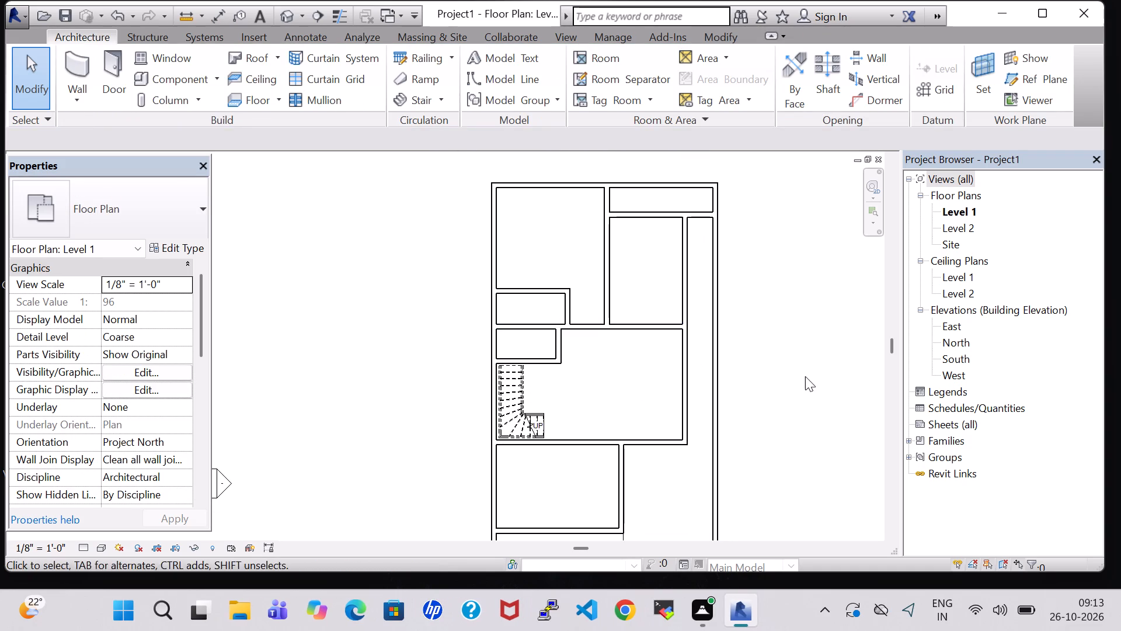
middle_drag(805, 376, 834, 274)
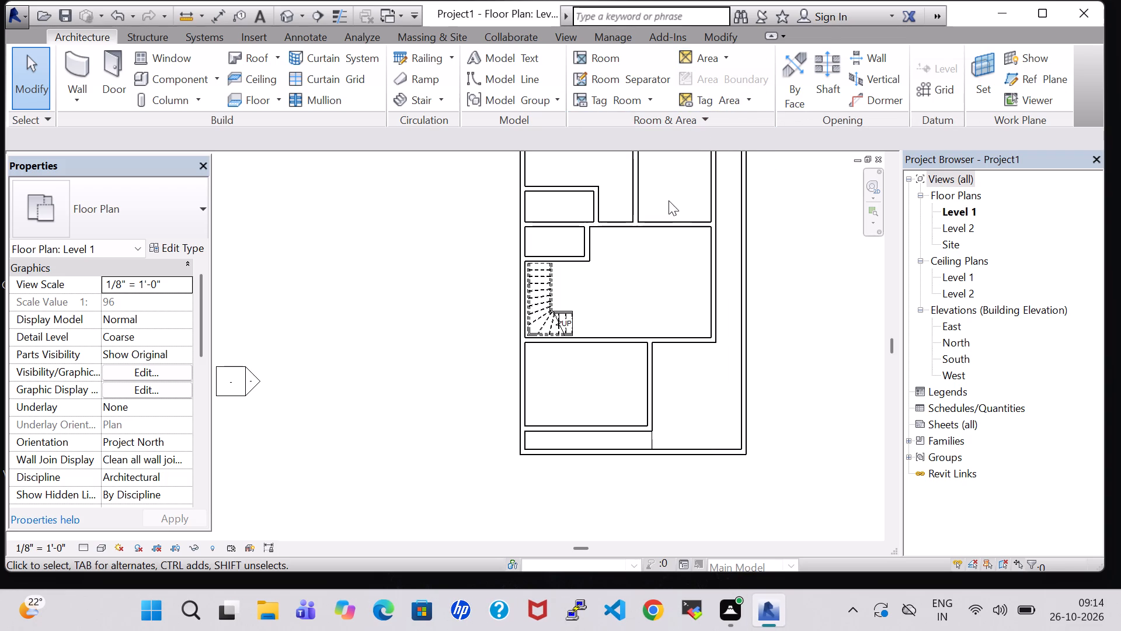
middle_drag(669, 201, 667, 342)
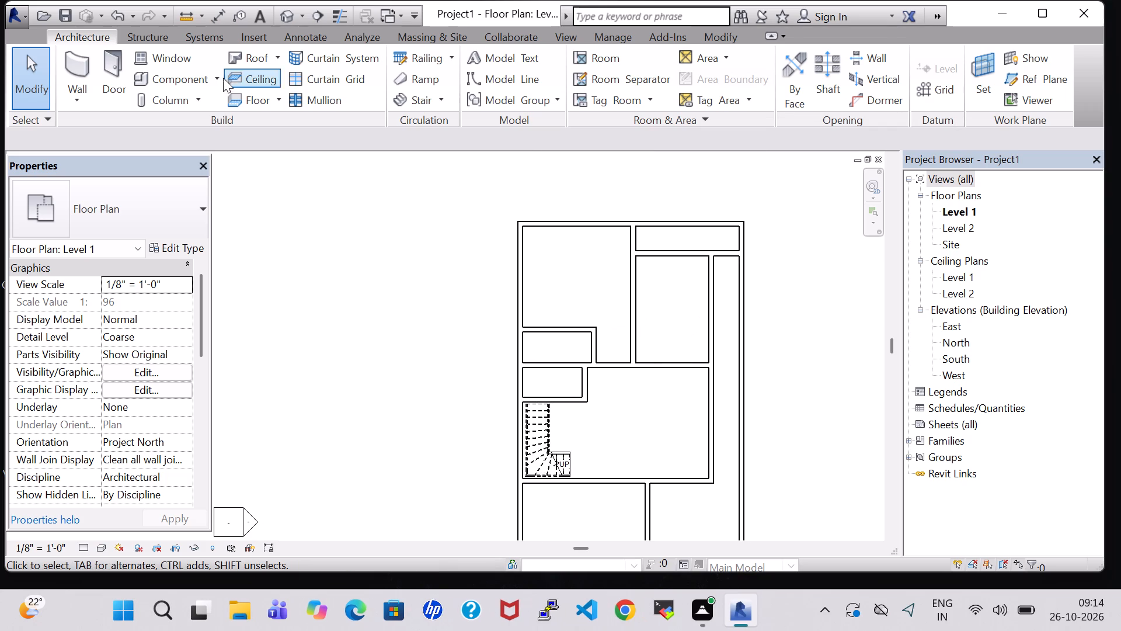
click(113, 84)
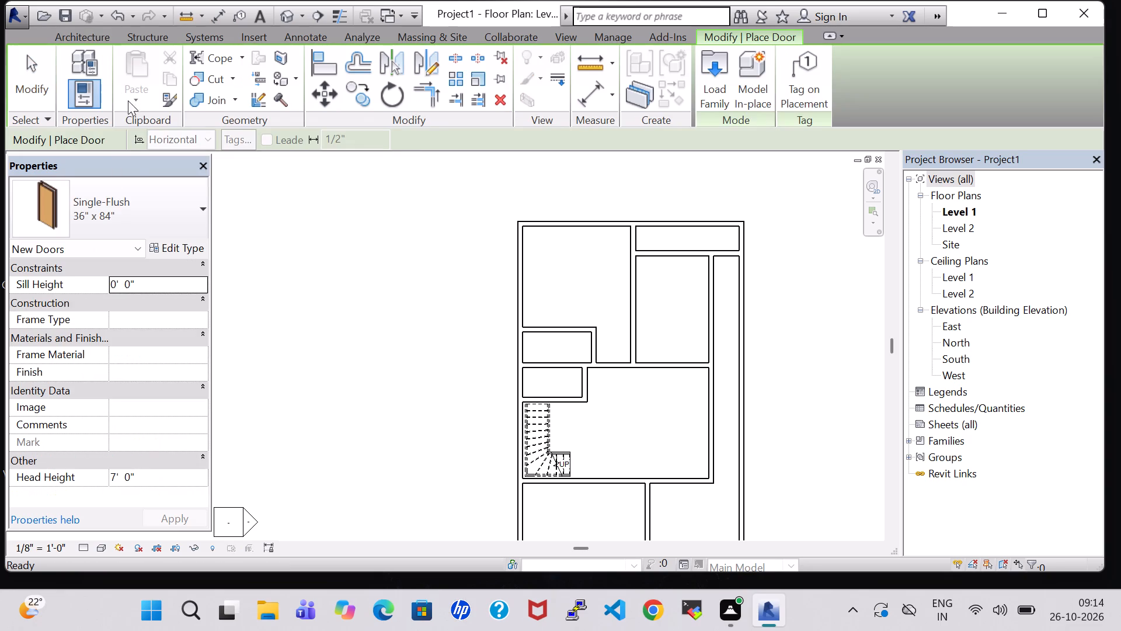
click(137, 199)
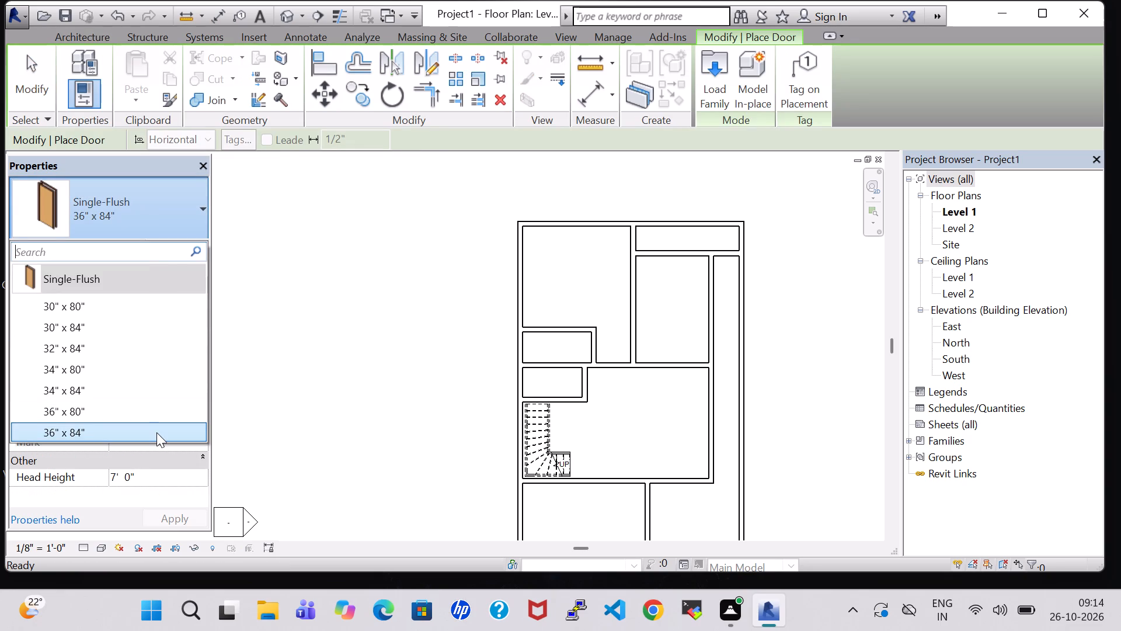
click(156, 432)
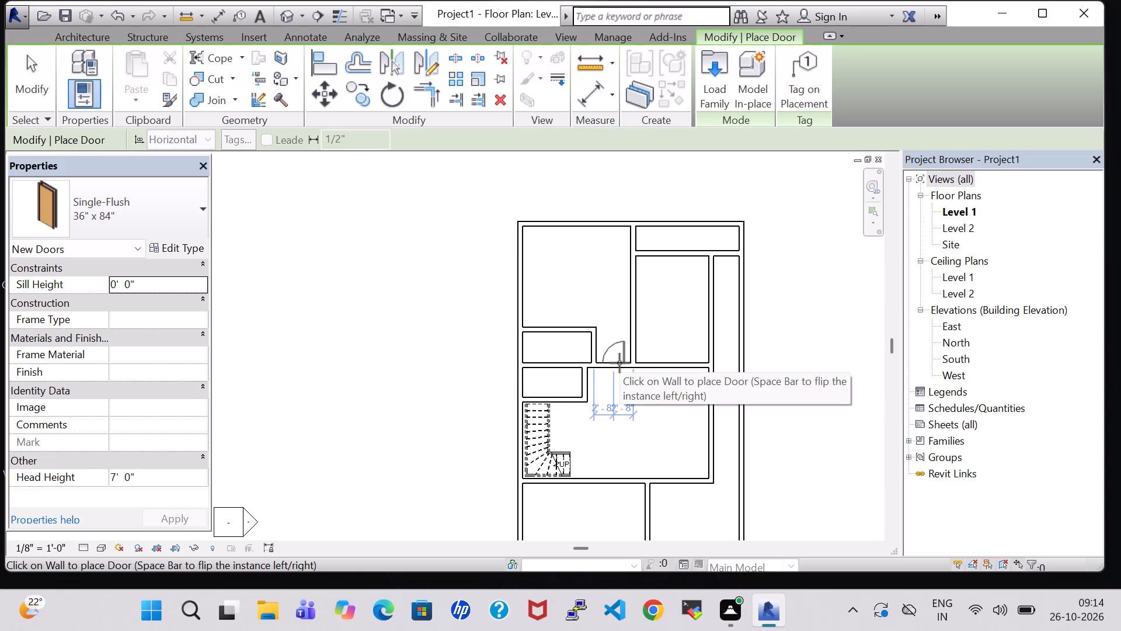
scroll(619, 363, up, 2)
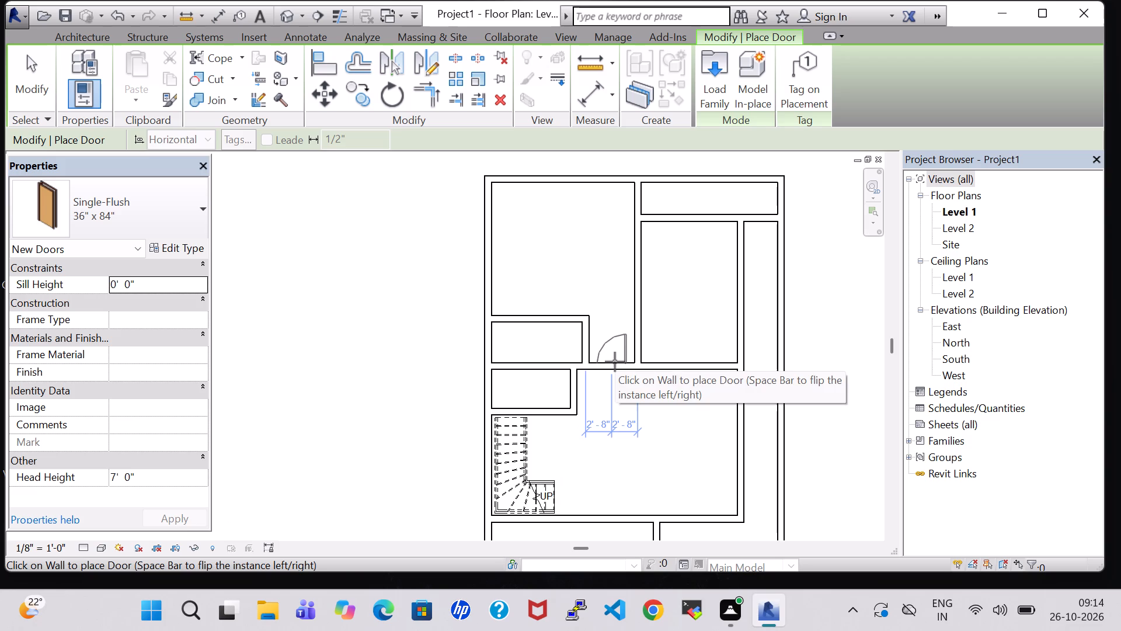
click(615, 362)
key(Escape)
key(Escape)
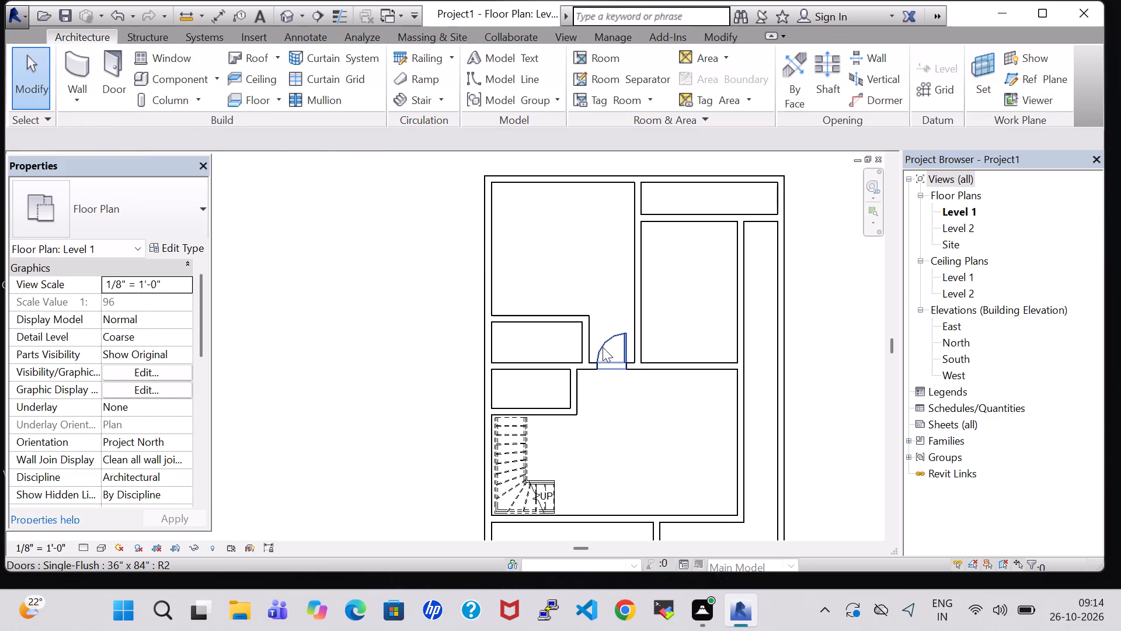
Place a Single-Flush 30" x 80" door in the east wall of the small room below the northwest room, 1' 10" from its north wall, swinging in.
click(105, 66)
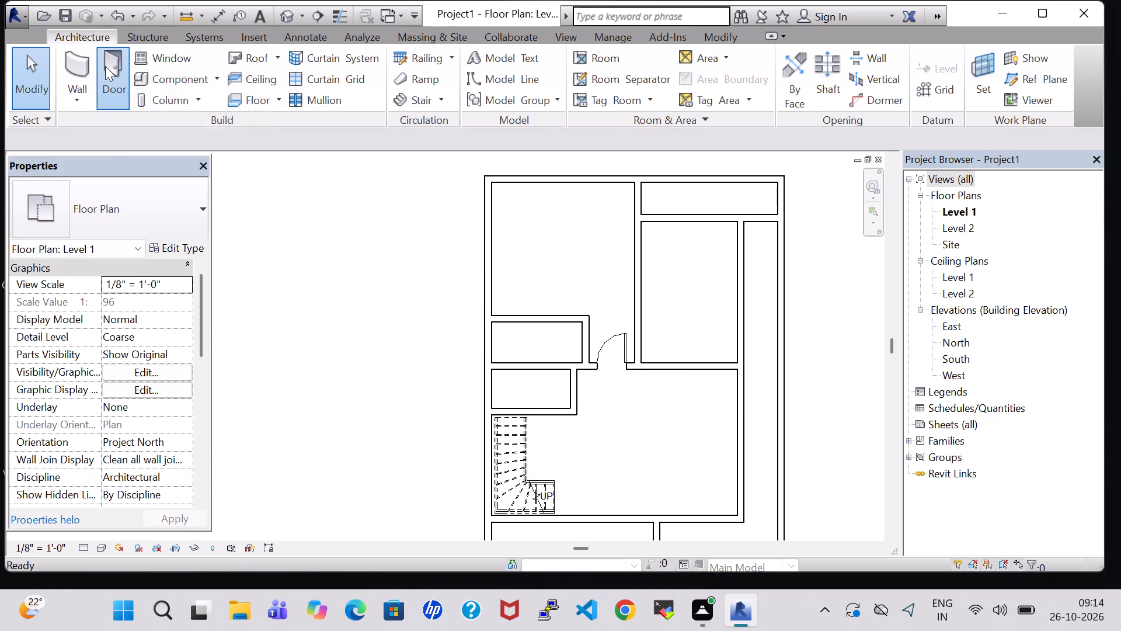
click(134, 206)
click(110, 311)
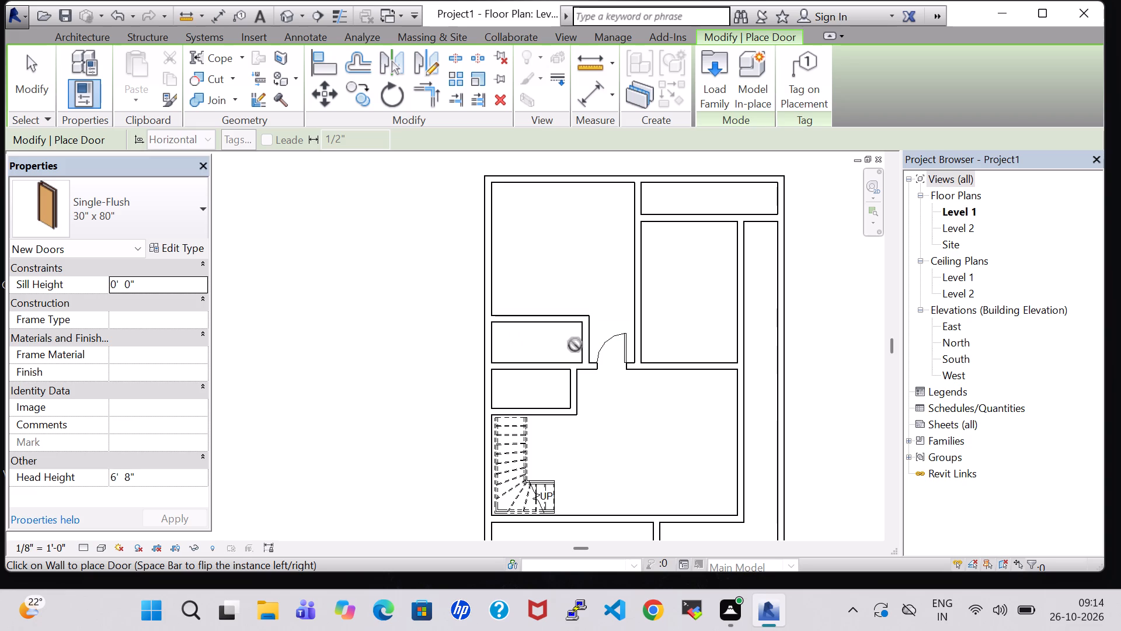
scroll(580, 345, up, 5)
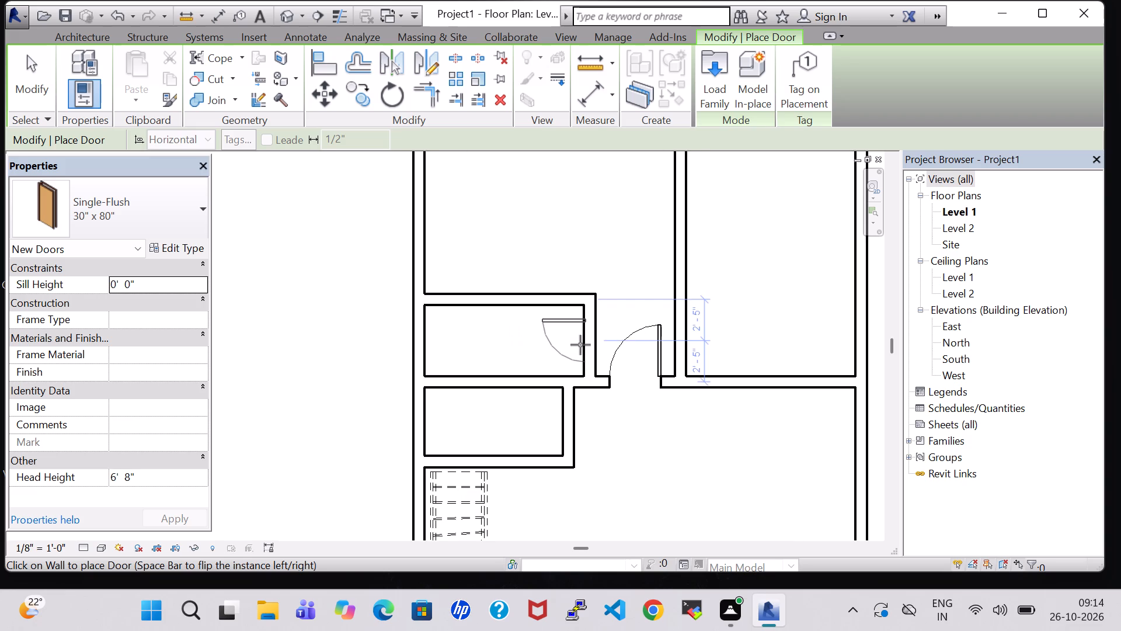
scroll(580, 345, up, 2)
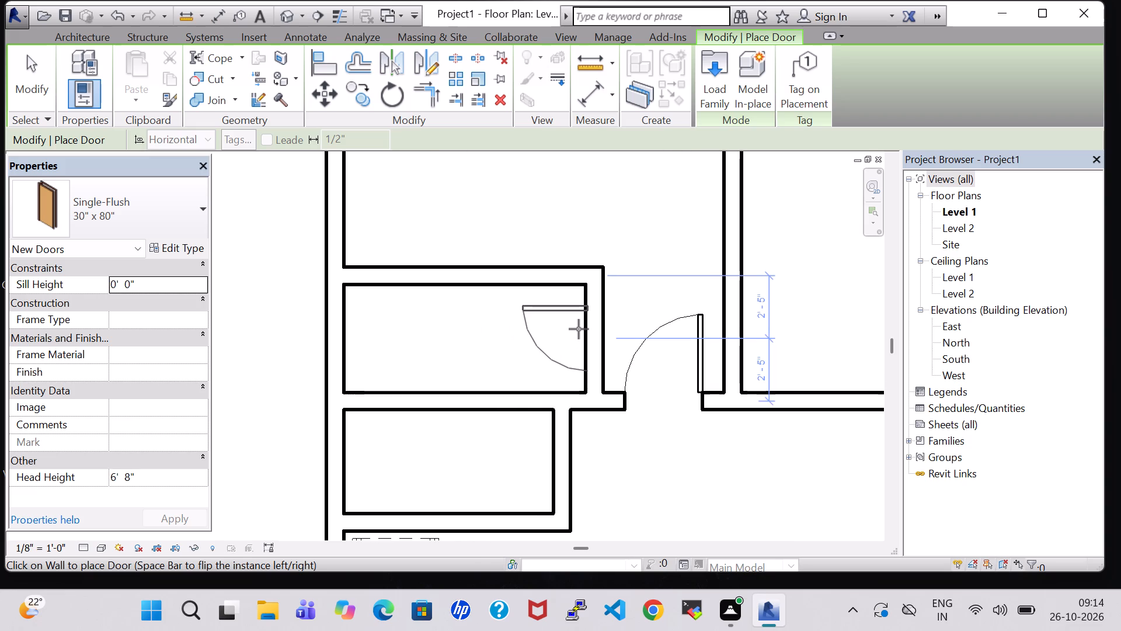
click(579, 324)
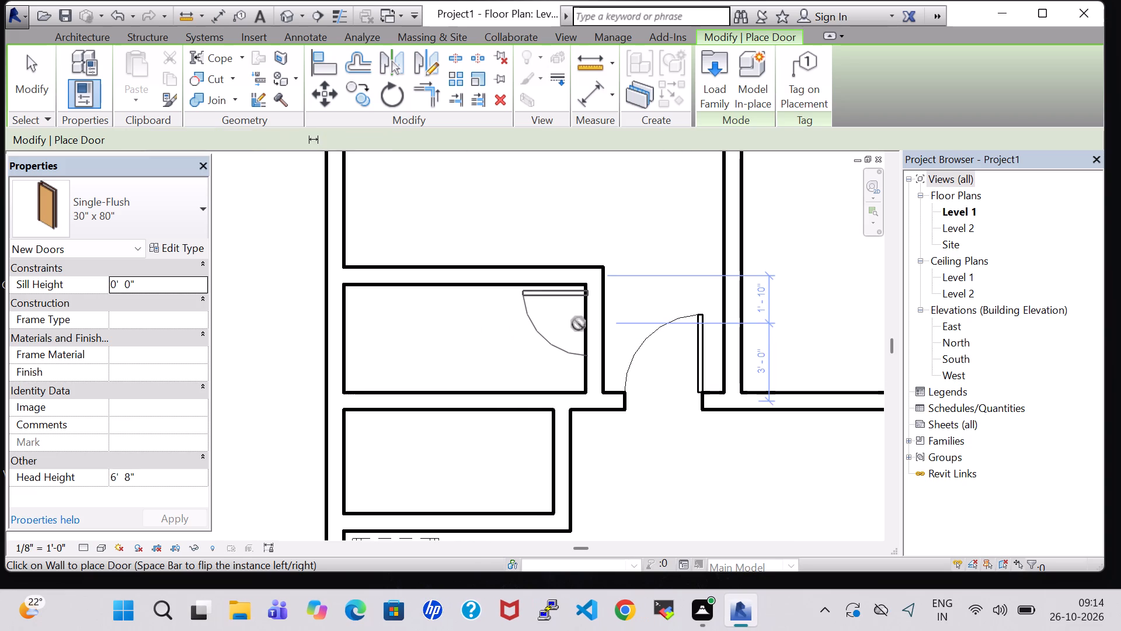
key(Escape)
key(Escape)
Place a Single-Flush 30" x 80" door in the south wall of the small room above the stair, 1' 10" from its east wall, swinging in.
scroll(577, 324, down, 3)
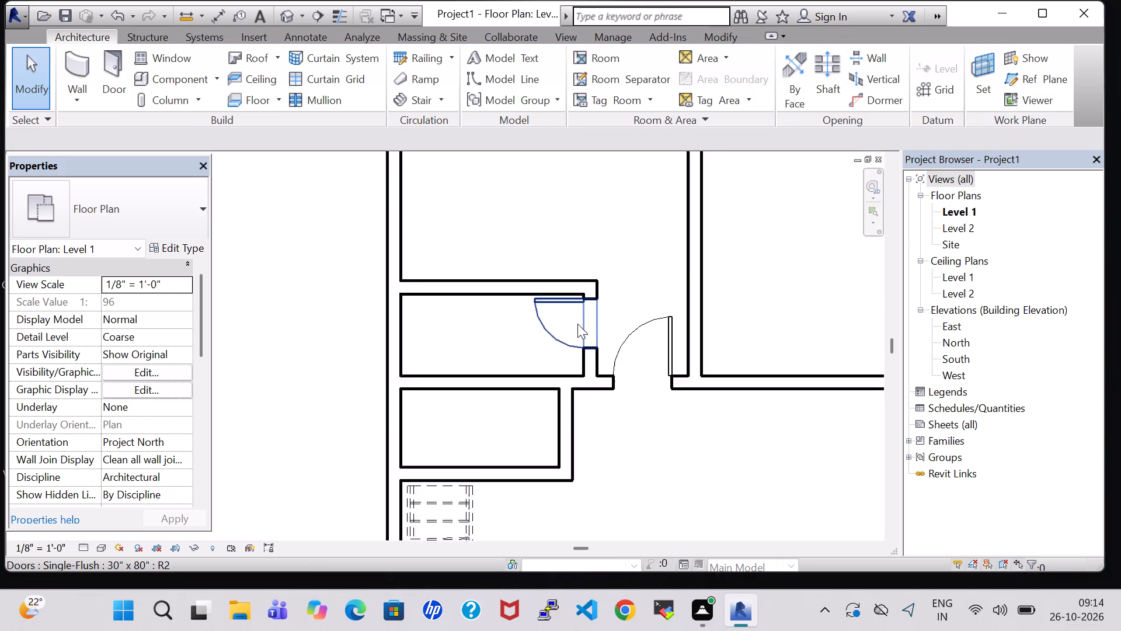
scroll(577, 324, down, 6)
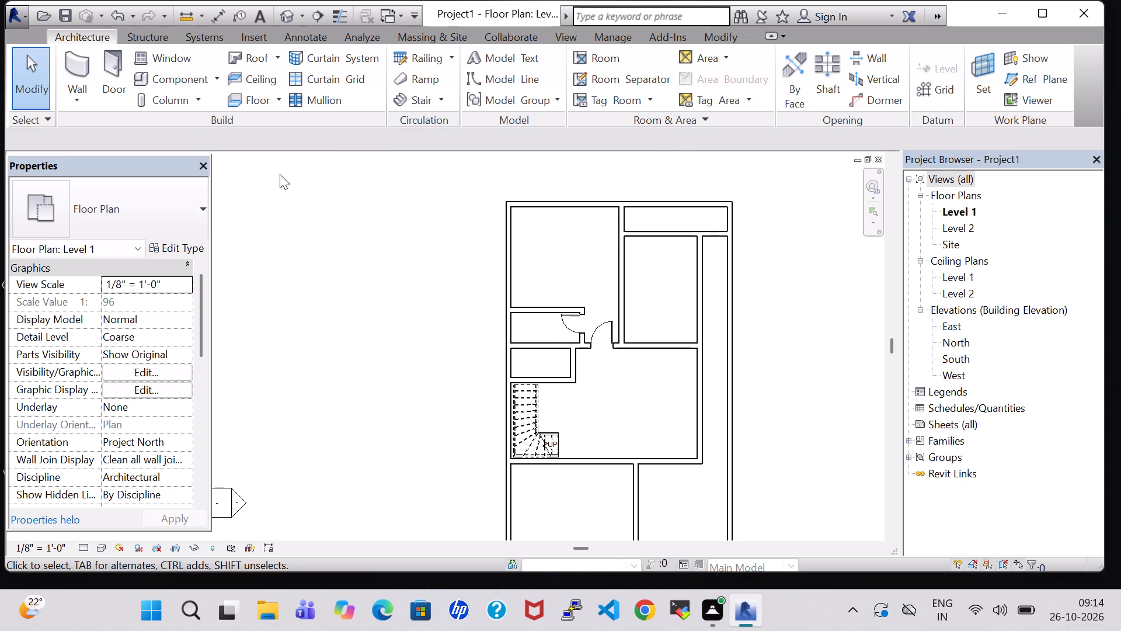
click(98, 70)
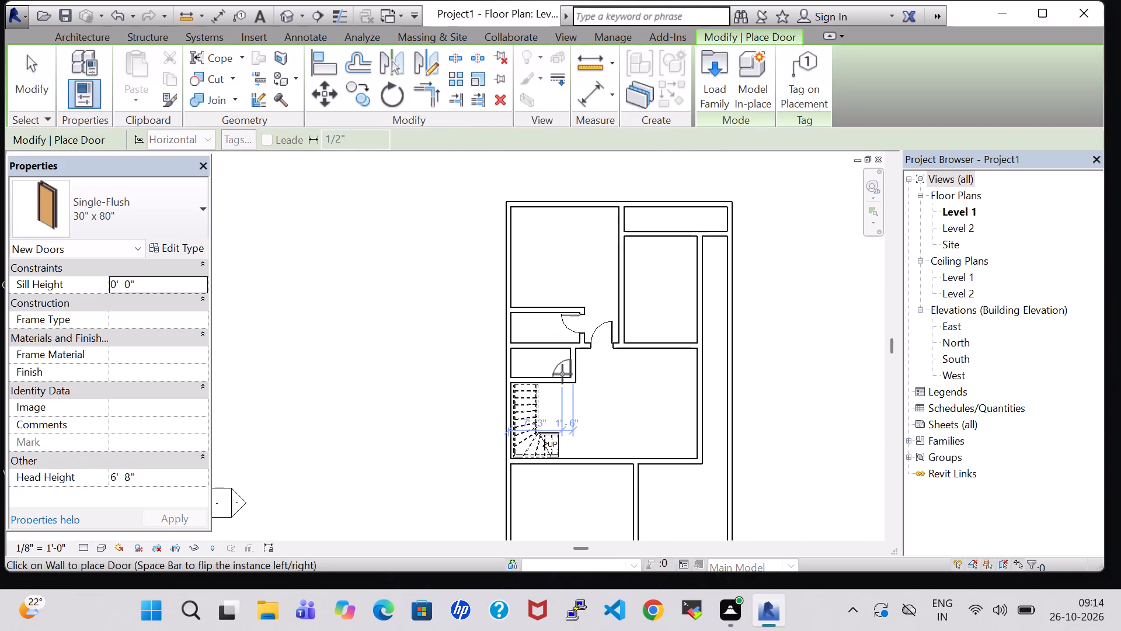
scroll(558, 374, up, 8)
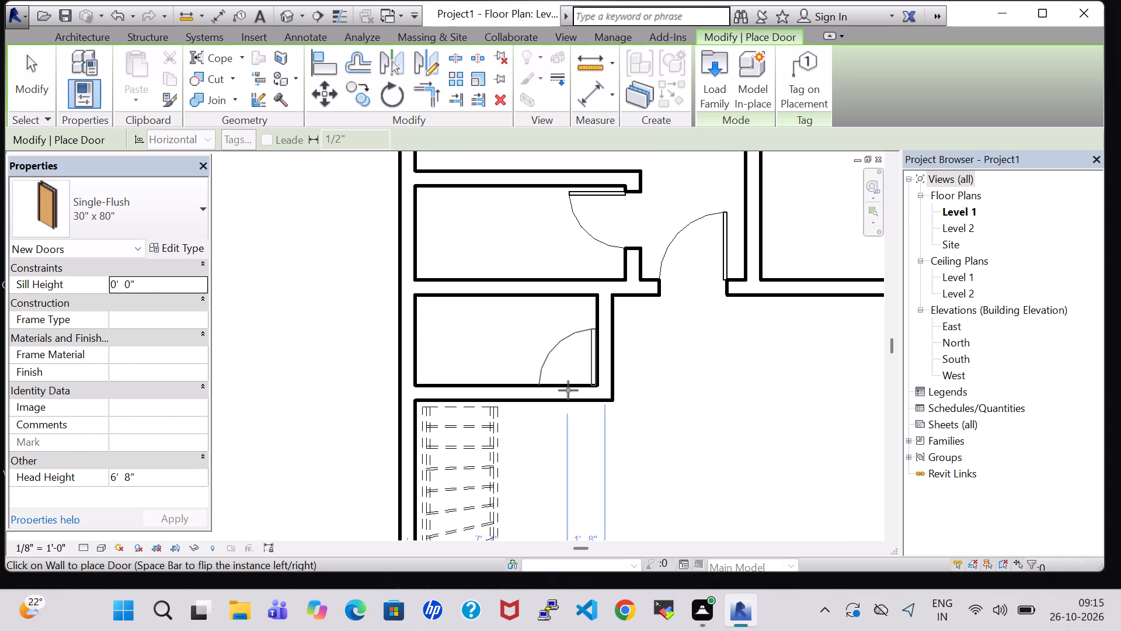
click(563, 390)
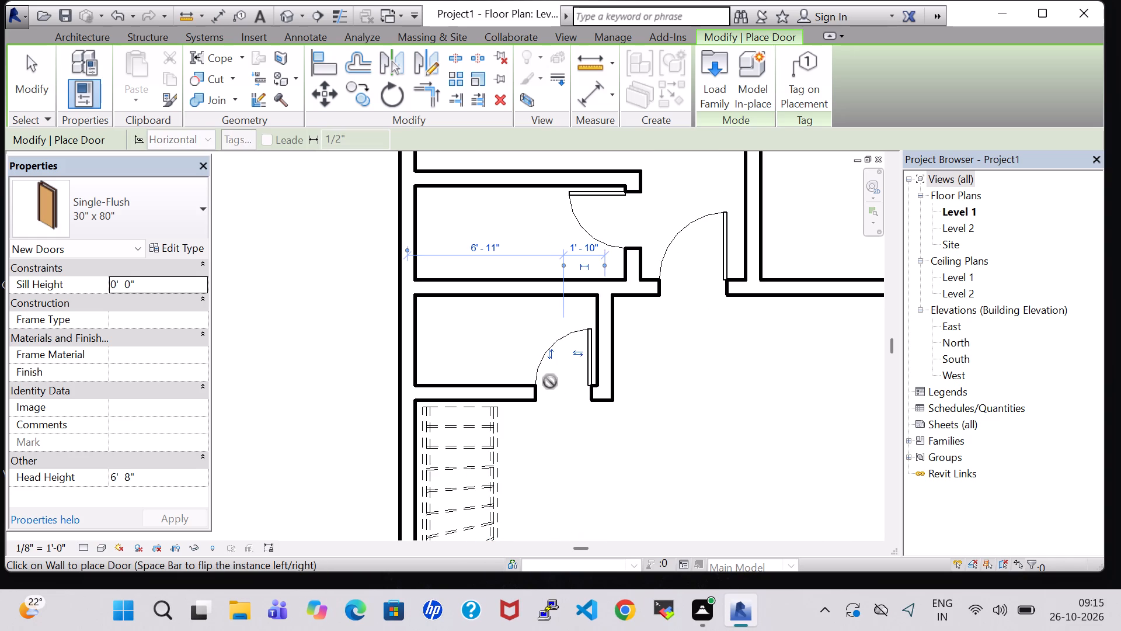
key(Escape)
key(Escape)
Draw a north-south Generic - 8" partition across the upper small west room, about 3' from the west exterior wall.
scroll(525, 351, down, 5)
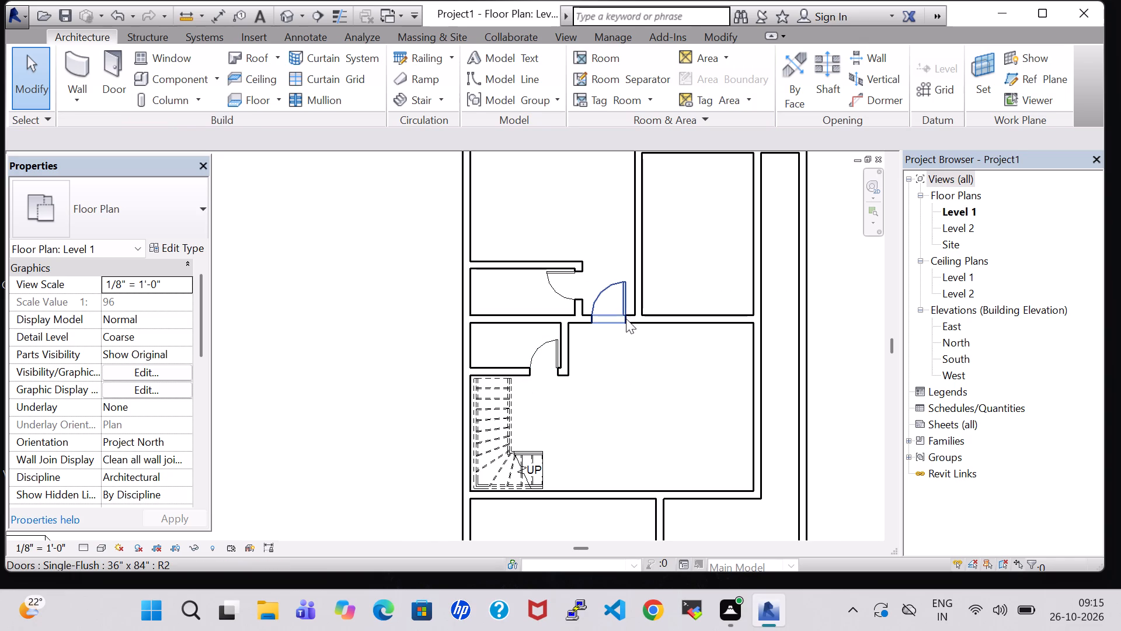
scroll(515, 216, down, 1)
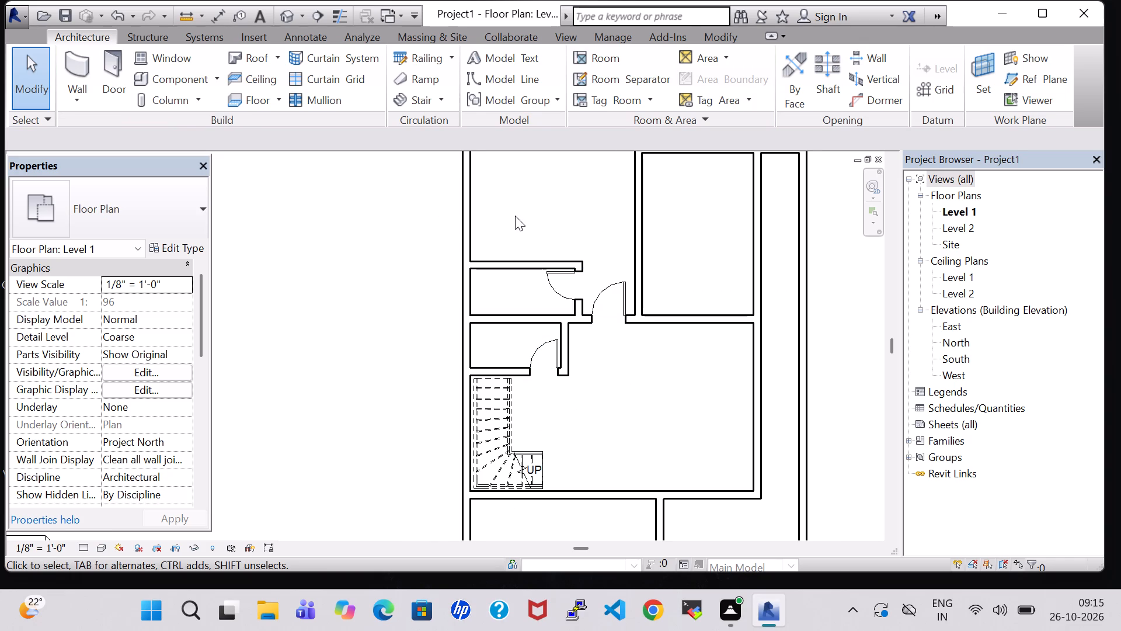
scroll(515, 216, down, 1)
middle_drag(515, 216, 504, 359)
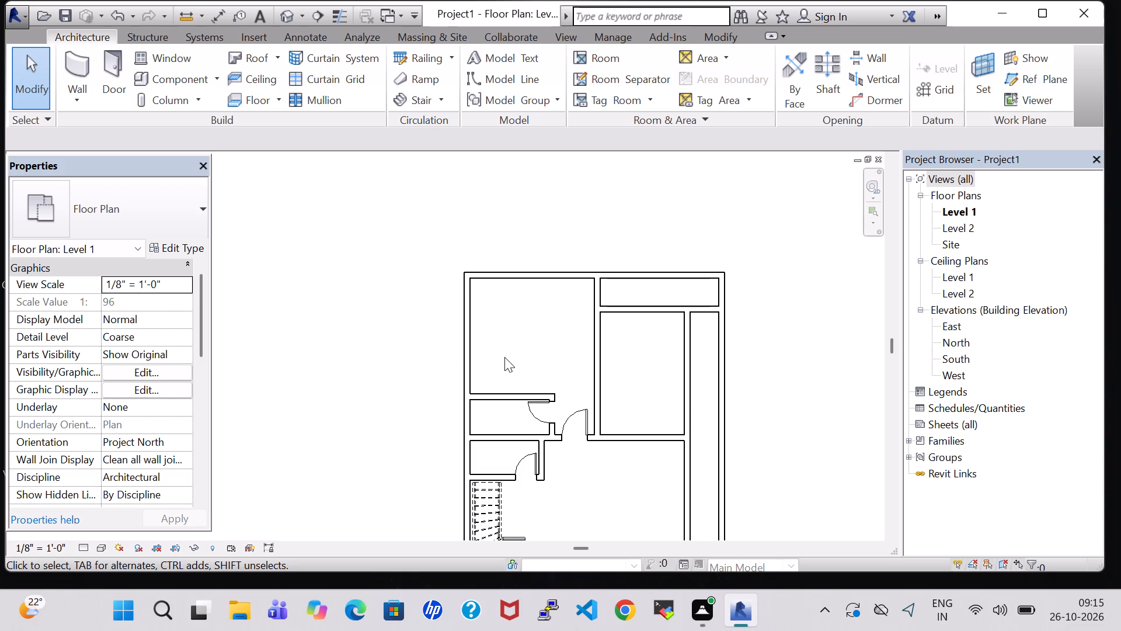
scroll(504, 357, up, 2)
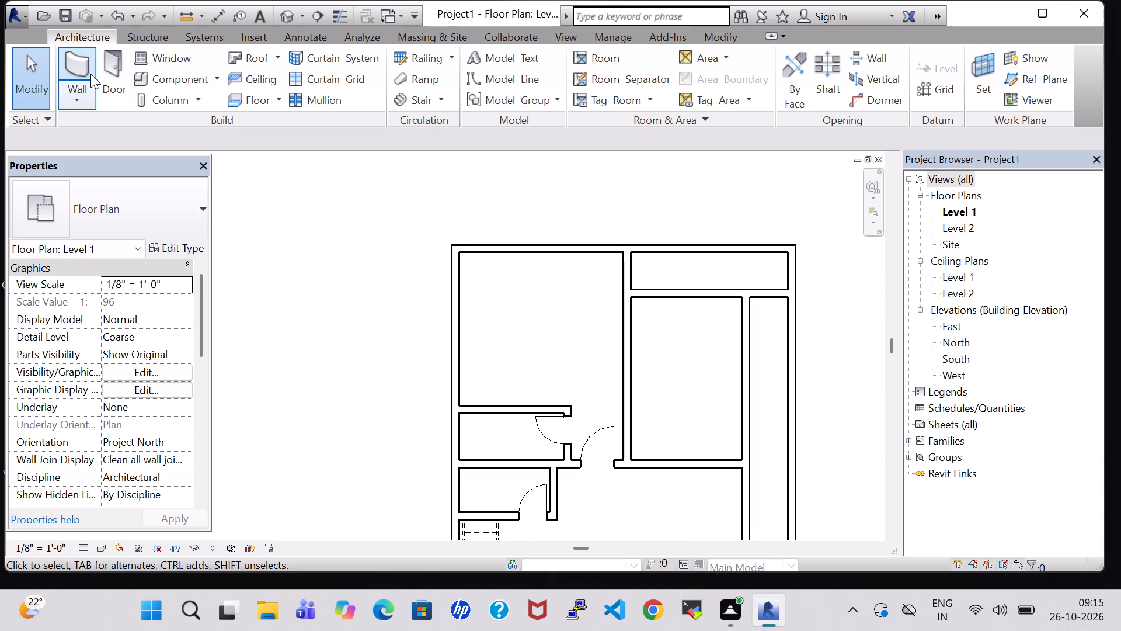
click(90, 74)
click(489, 410)
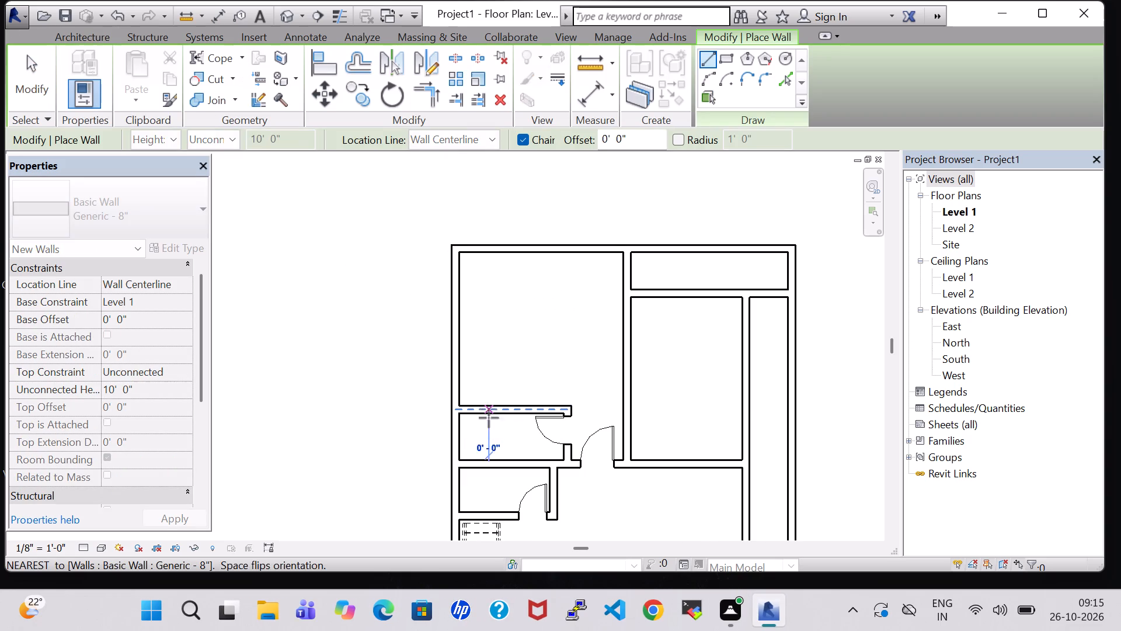
click(491, 462)
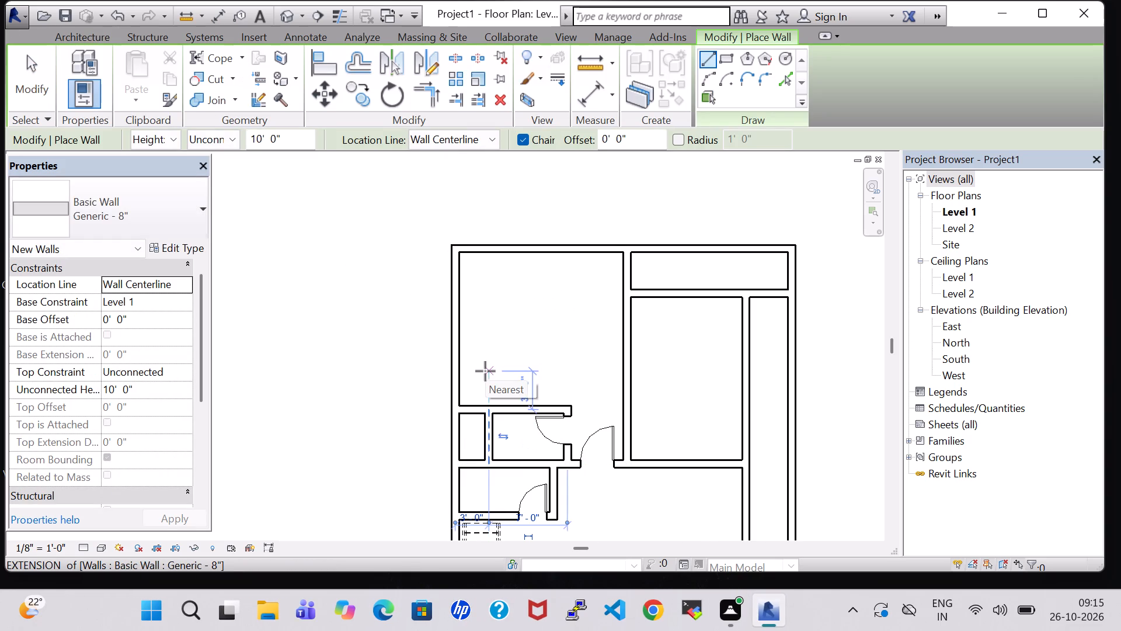
key(Escape)
key(Escape)
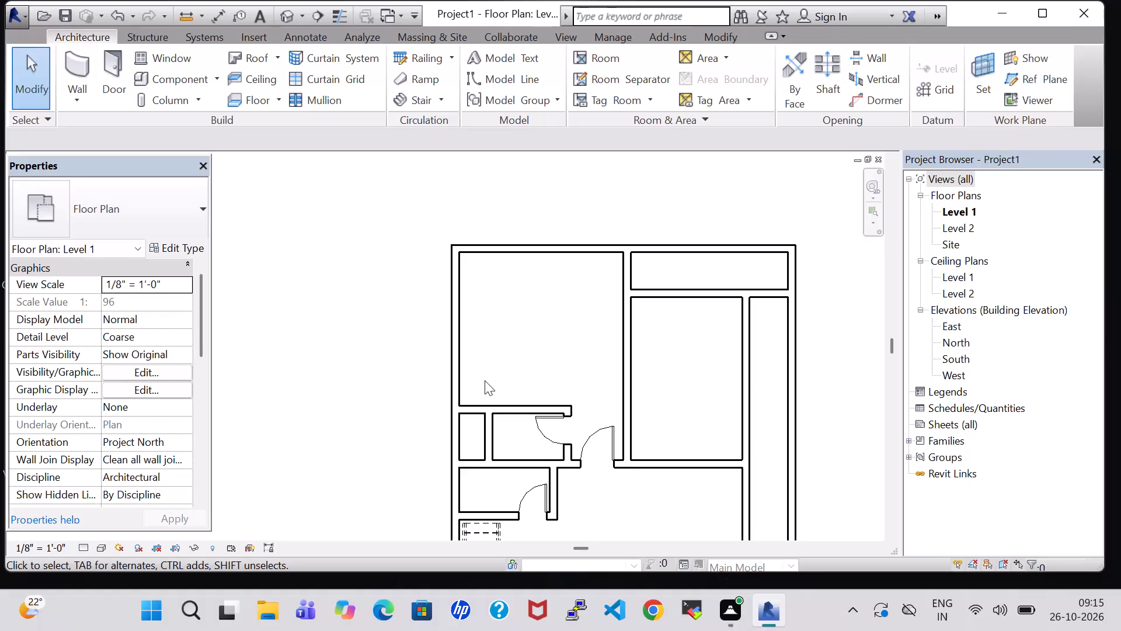
Check the placement and swing of the three doors around the small west rooms.
scroll(485, 380, down, 1)
middle_drag(485, 380, 493, 313)
middle_drag(493, 305, 483, 259)
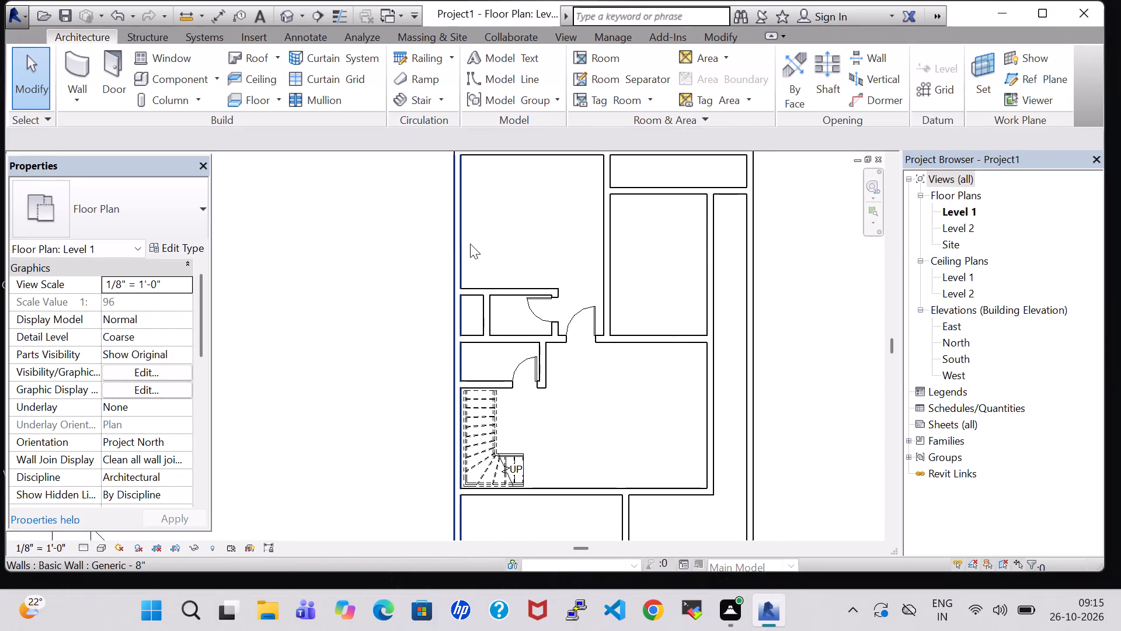
scroll(538, 338, up, 4)
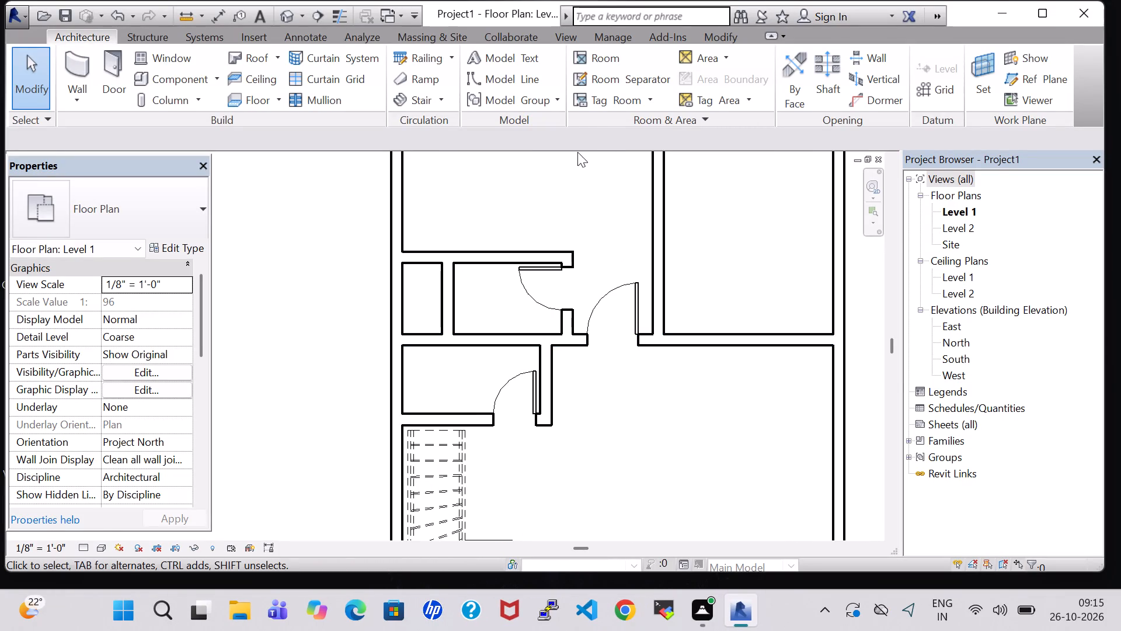
click(504, 404)
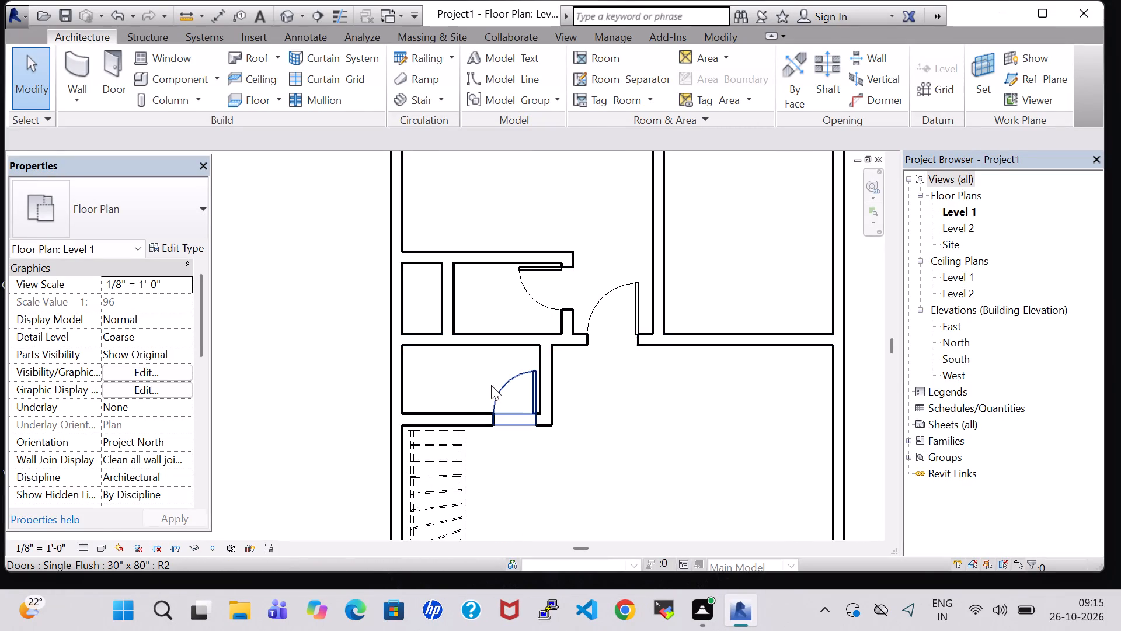
click(497, 392)
click(616, 432)
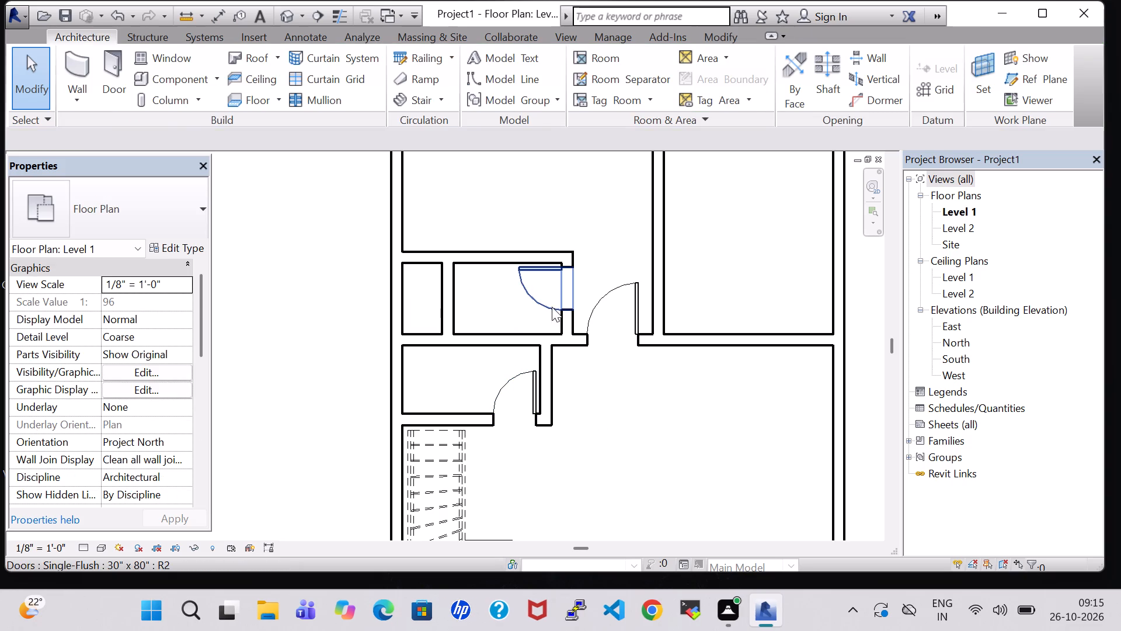
click(549, 304)
click(660, 382)
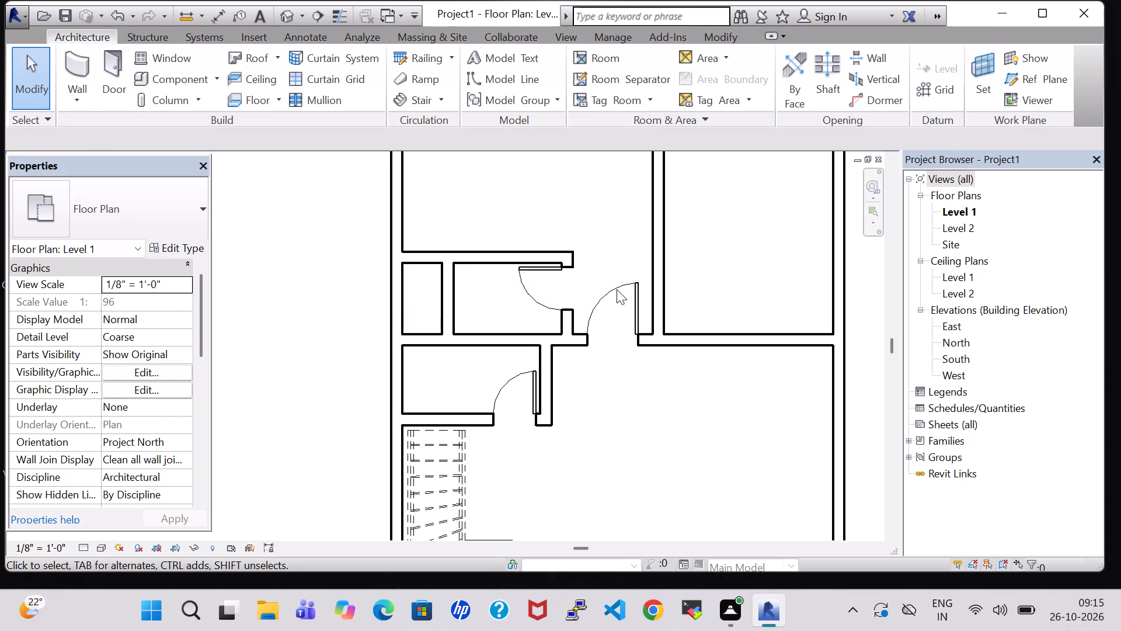
click(619, 294)
click(696, 425)
Cut a 4' 0" opening in the northeast room's south wall, starting 2' 6" from its west wall, by splitting the wall twice and deleting the middle segment.
scroll(643, 396, down, 2)
middle_drag(643, 396, 429, 397)
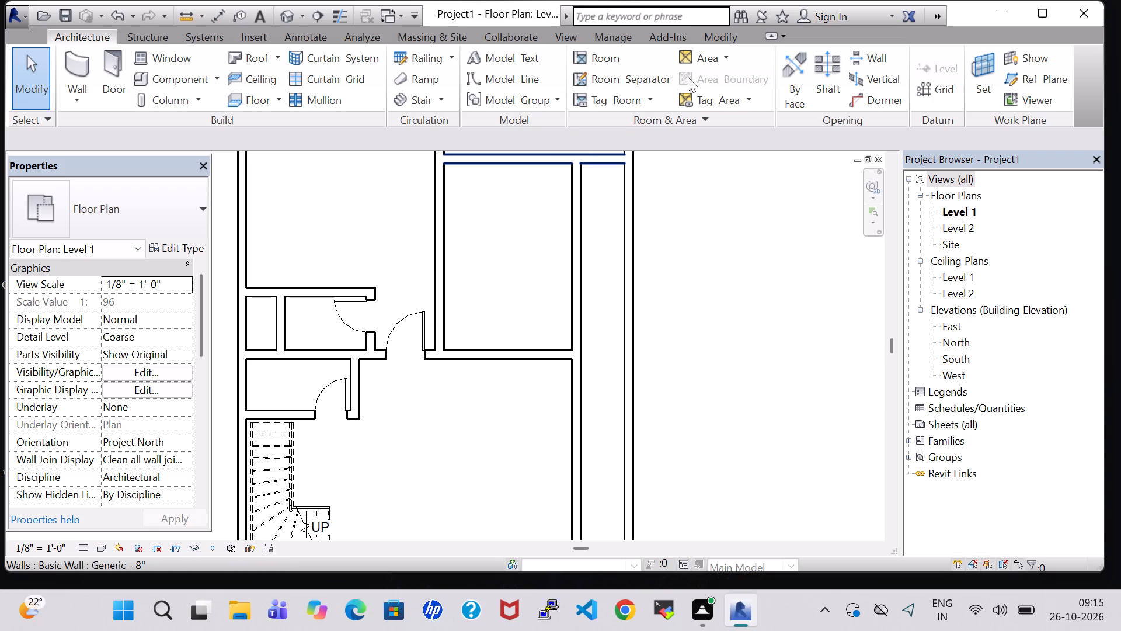
click(712, 39)
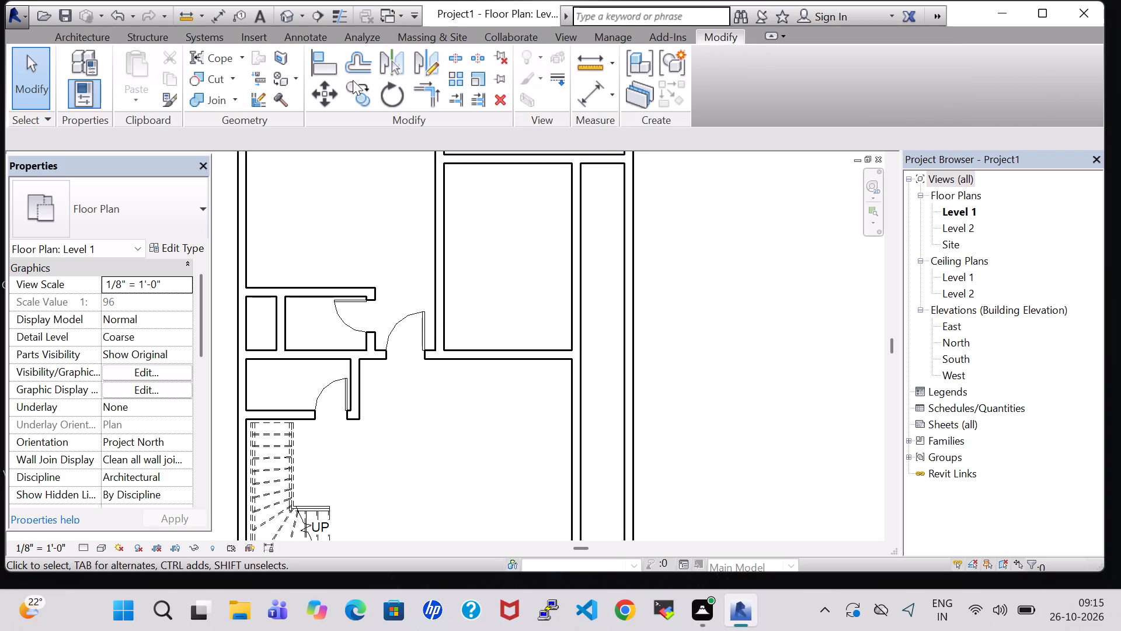
click(462, 59)
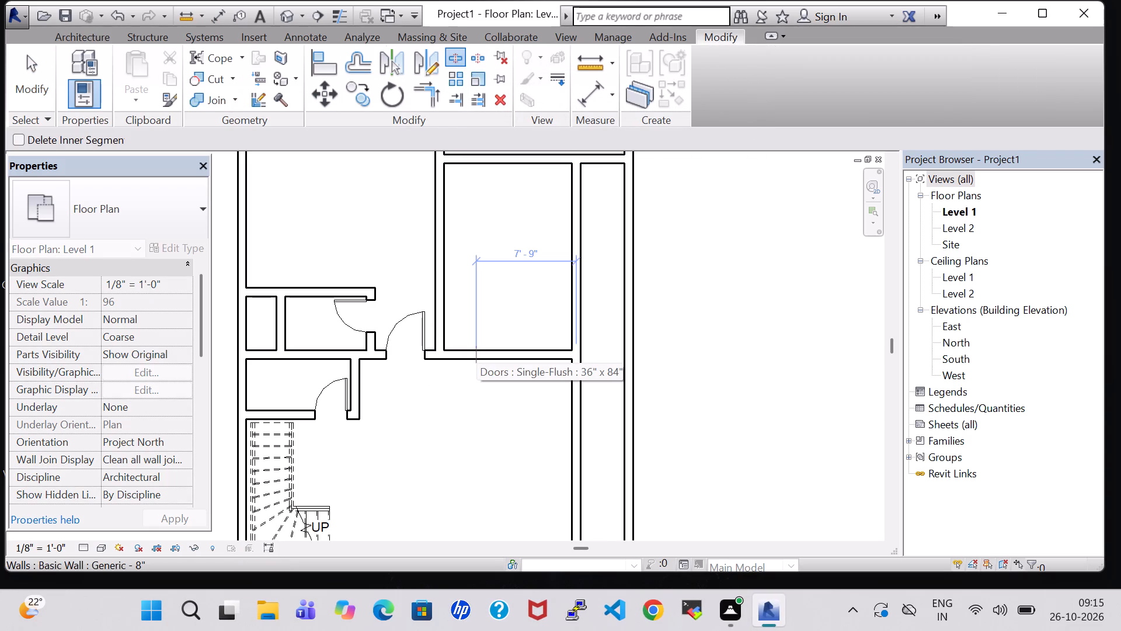
click(472, 352)
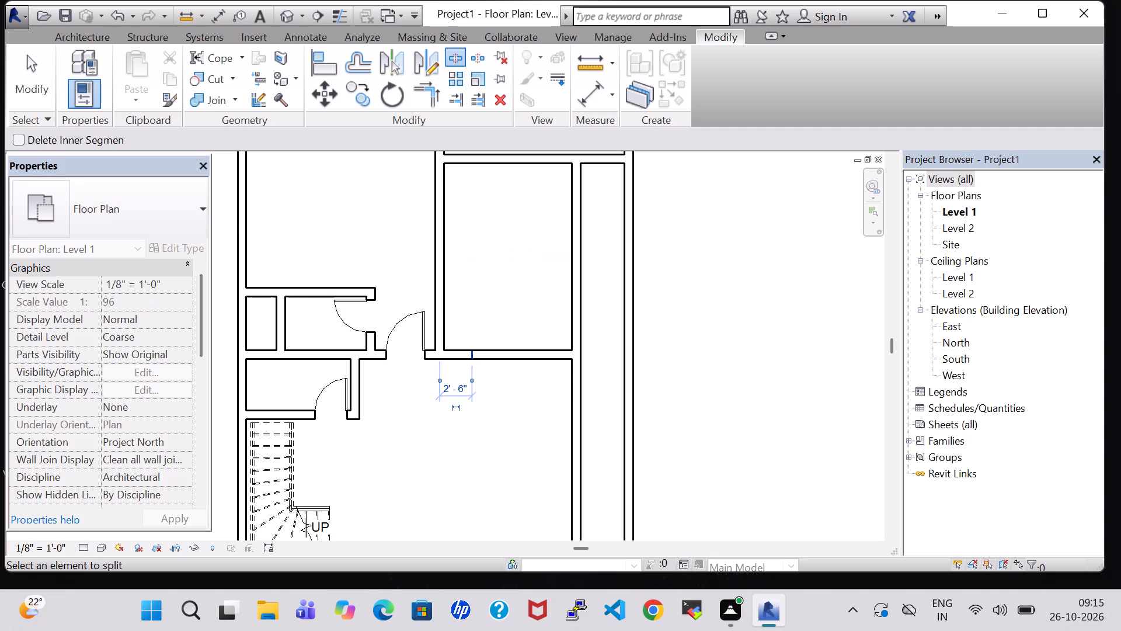
click(524, 355)
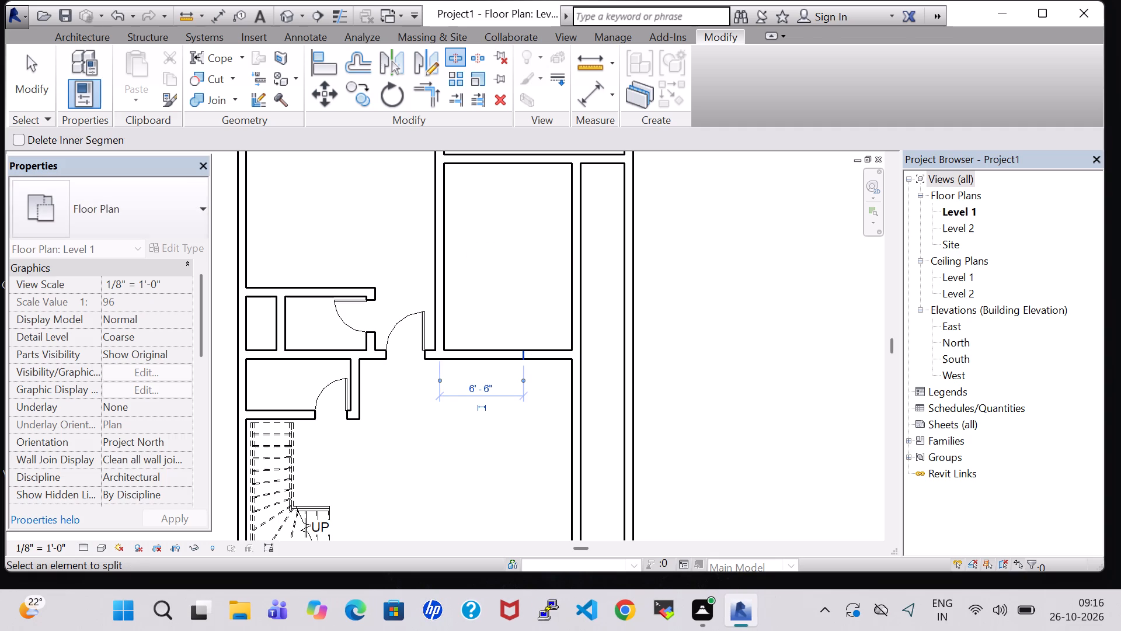
key(Escape)
key(Escape)
click(500, 357)
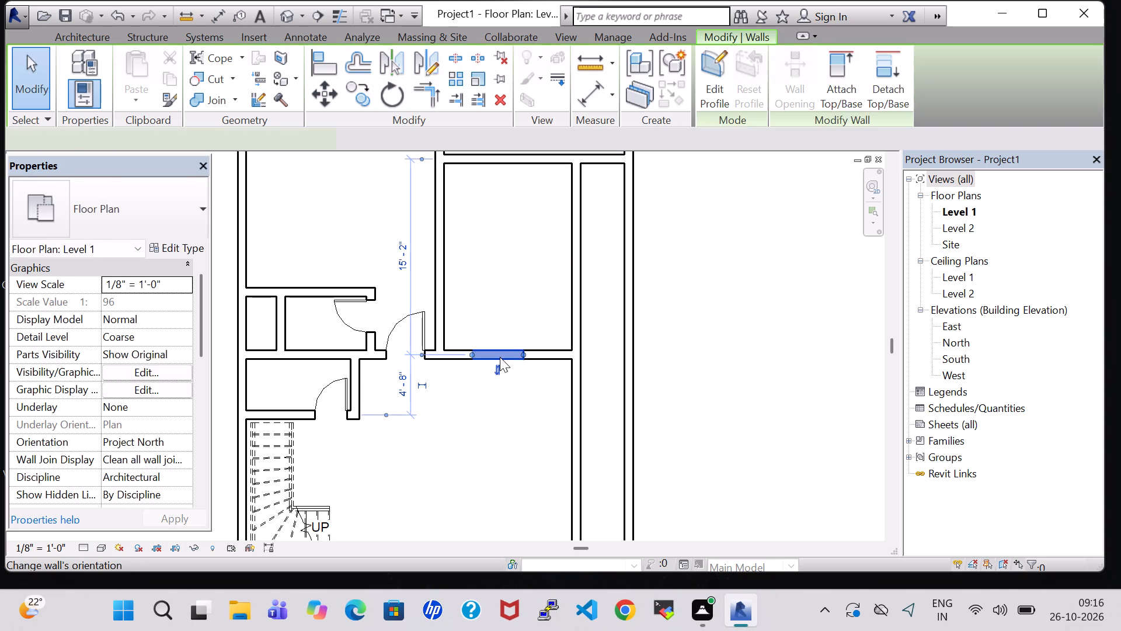
key(Delete)
click(496, 405)
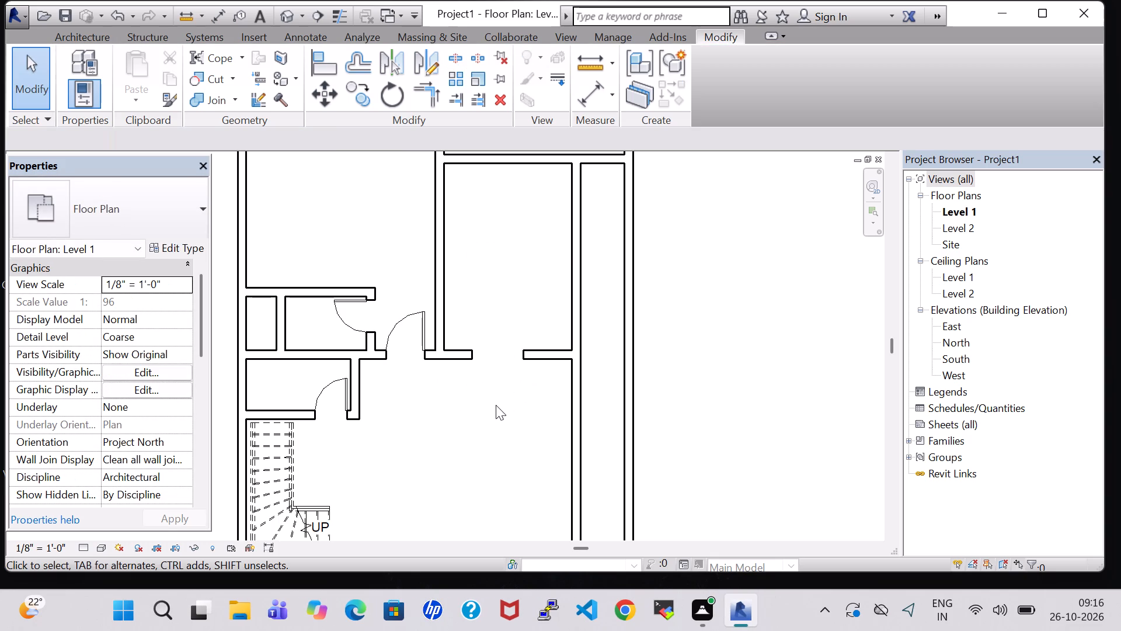
Widen the northeast room's south opening by nudging its west wall end two increments west and its east wall end two increments east.
click(473, 359)
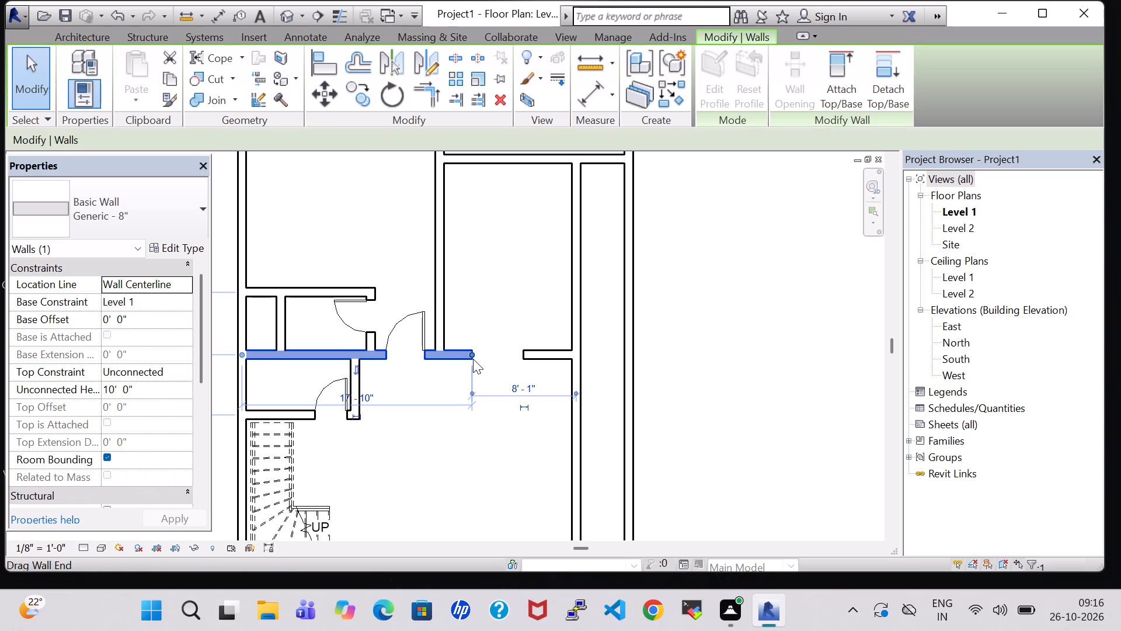
key(Left)
key(Left)
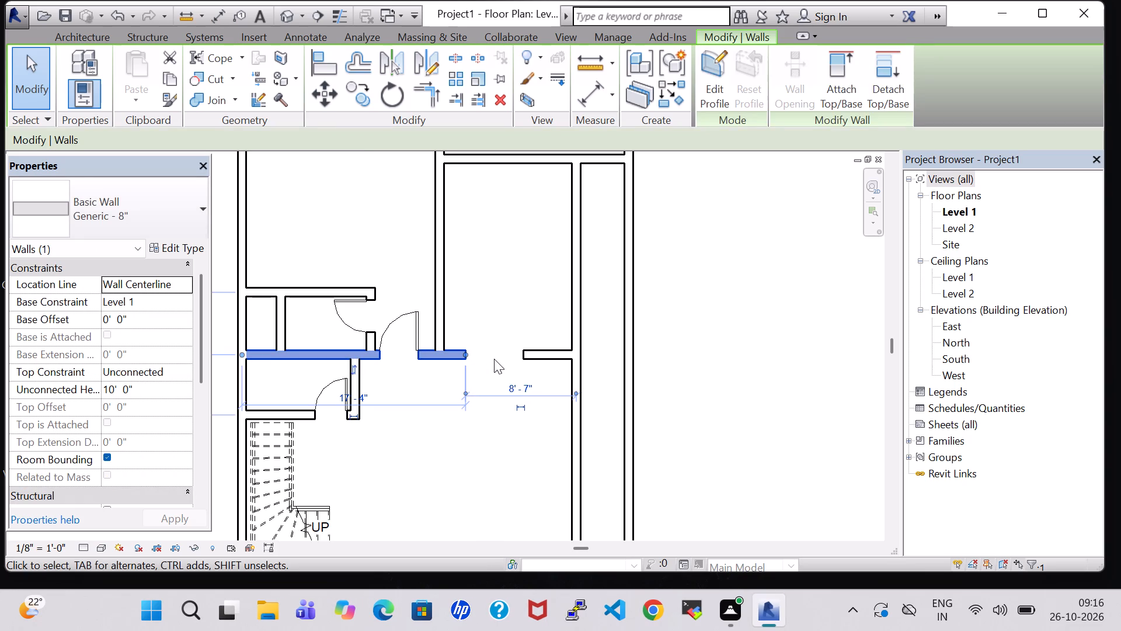
click(521, 359)
key(Right)
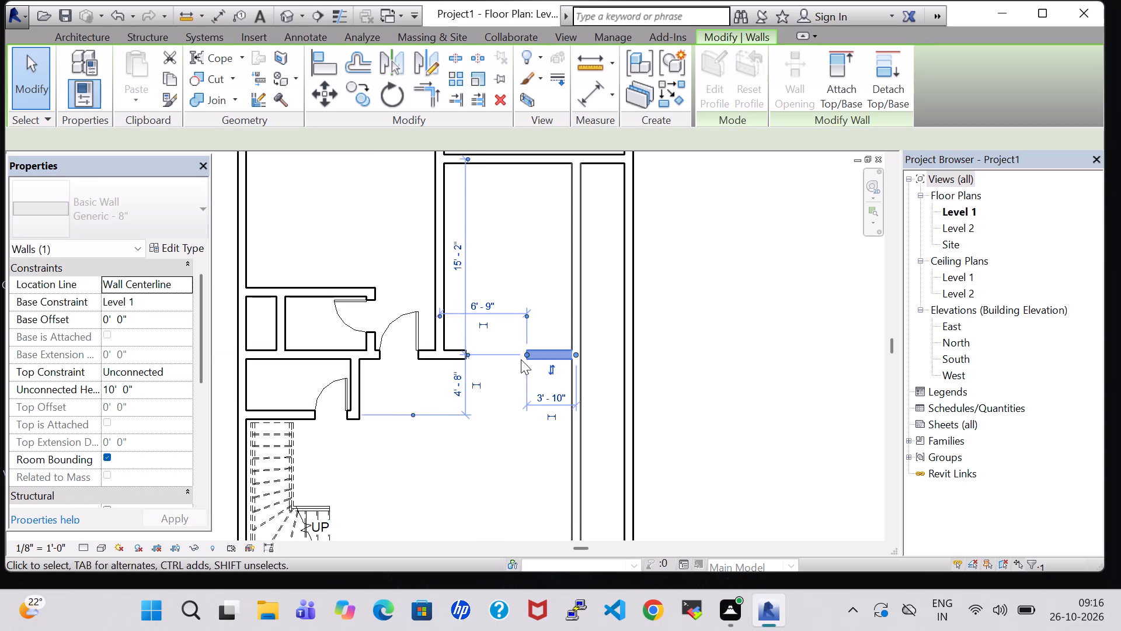
key(Right)
click(496, 410)
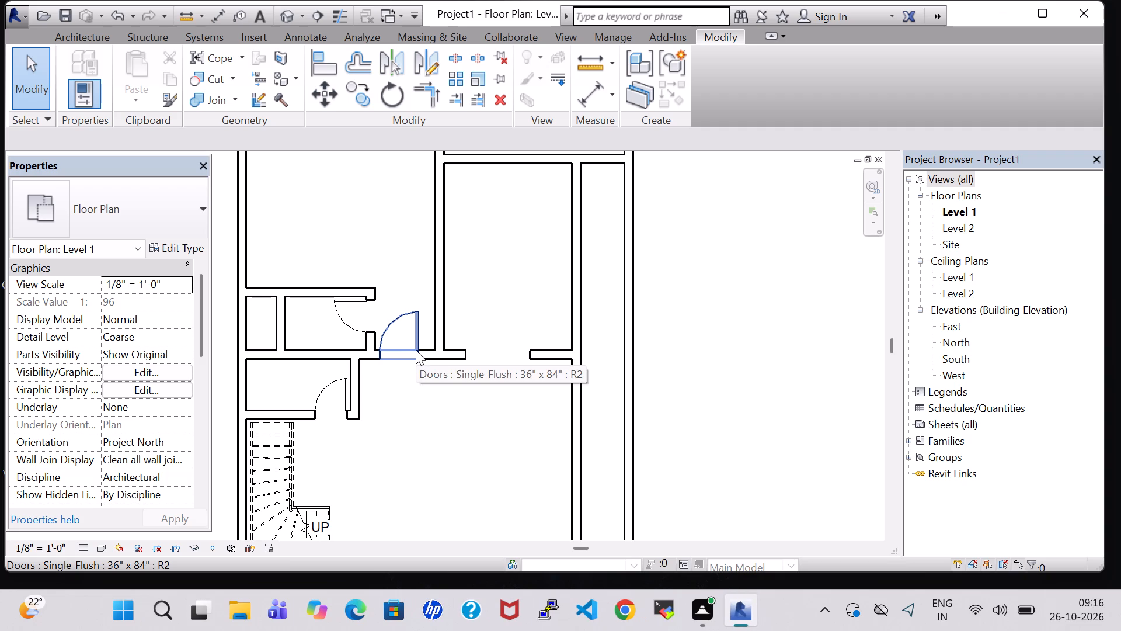
Nudge the wall segment west of the northeast room's south opening four increments east, together with its door.
click(463, 358)
key(Right)
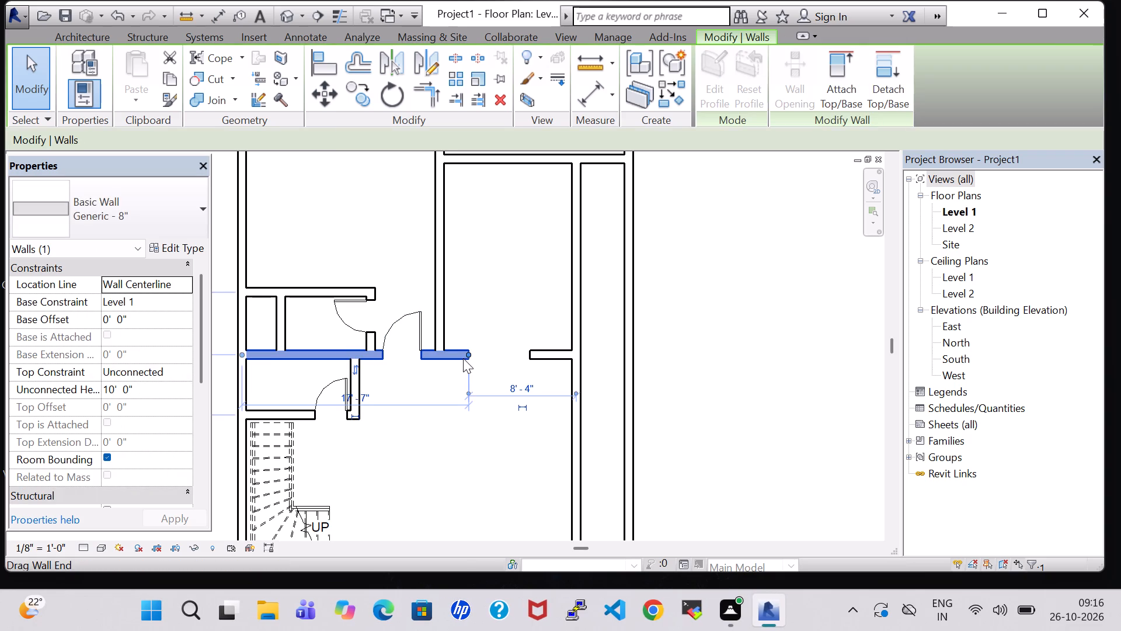
key(Right)
key(Right)
key(Right)
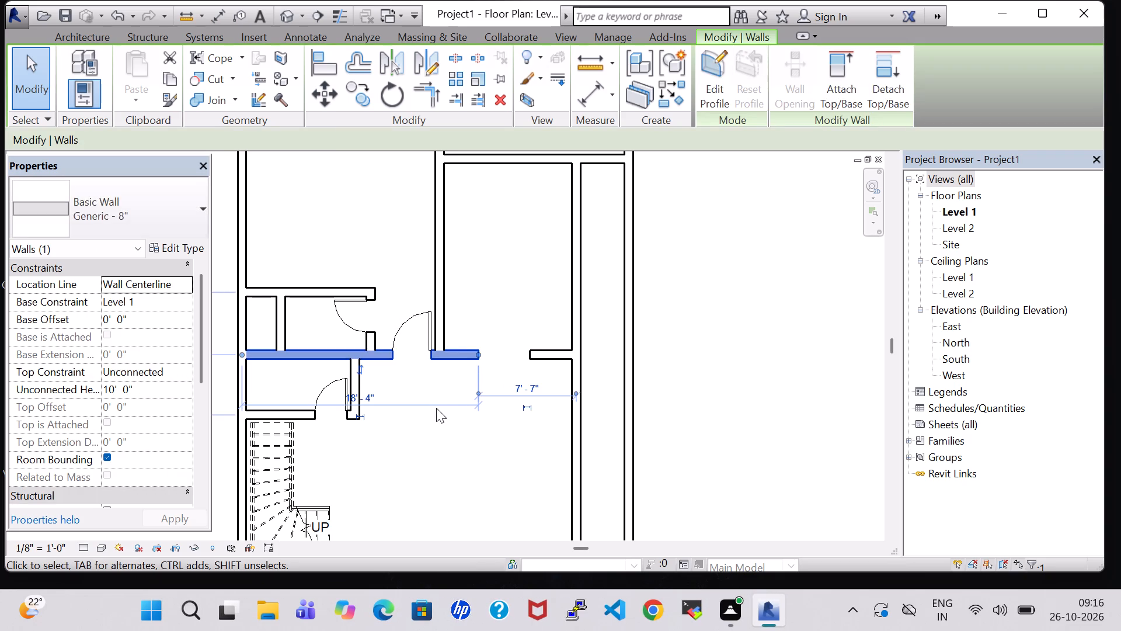
click(433, 409)
Place a Single-Flush 30" x 80" door near the west end of the narrow northeast room's south wall, hinged west and swinging north.
scroll(433, 409, down, 4)
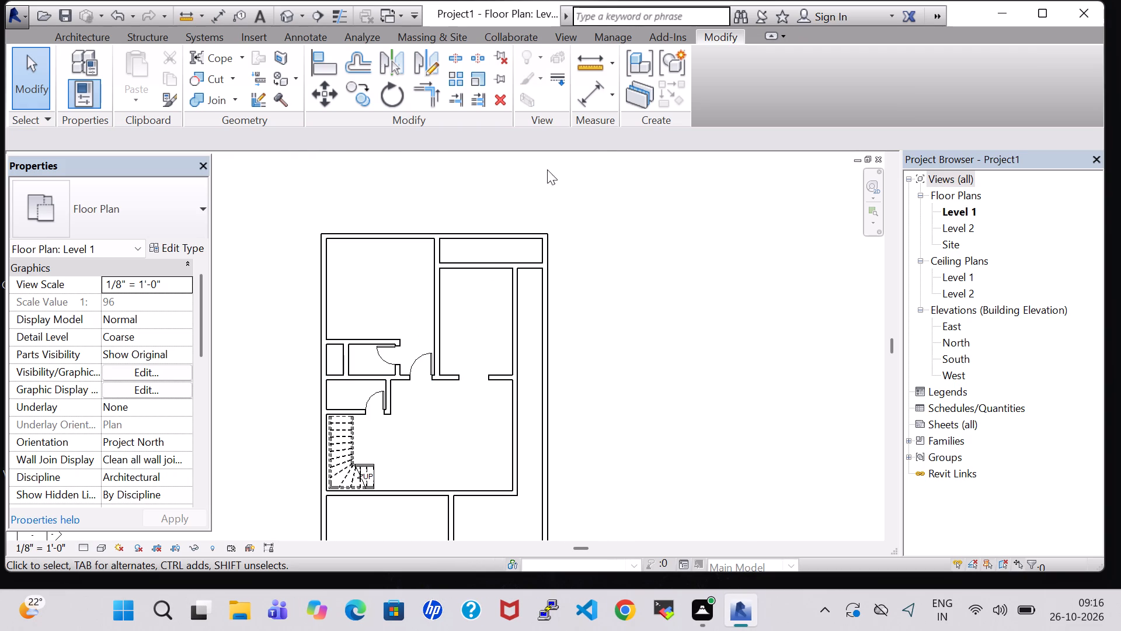
click(95, 40)
click(106, 64)
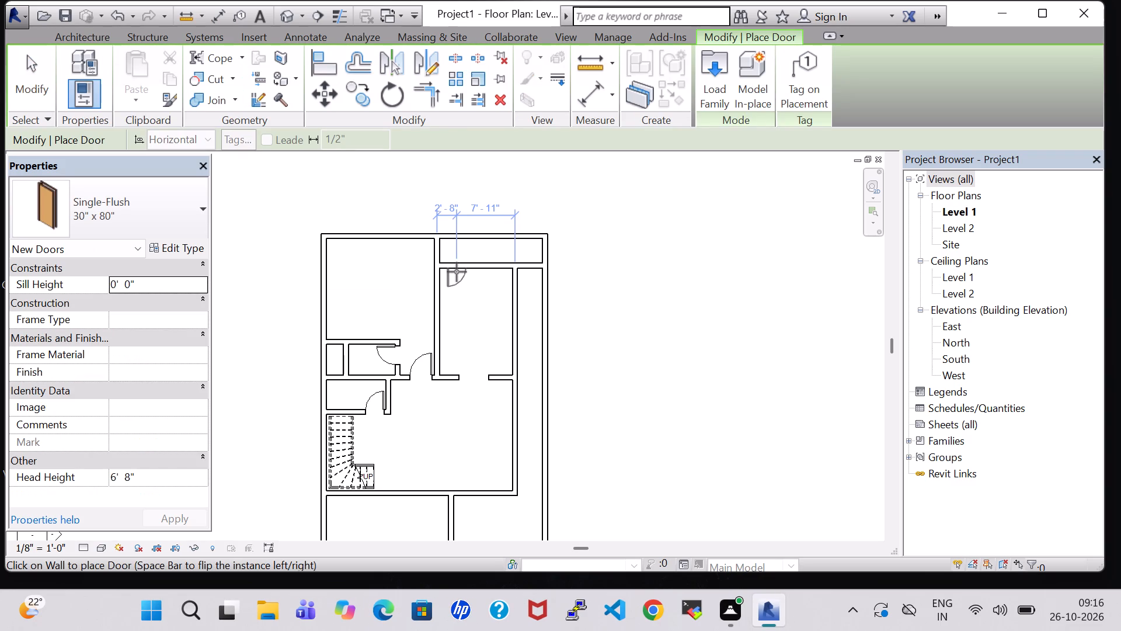
scroll(457, 272, up, 6)
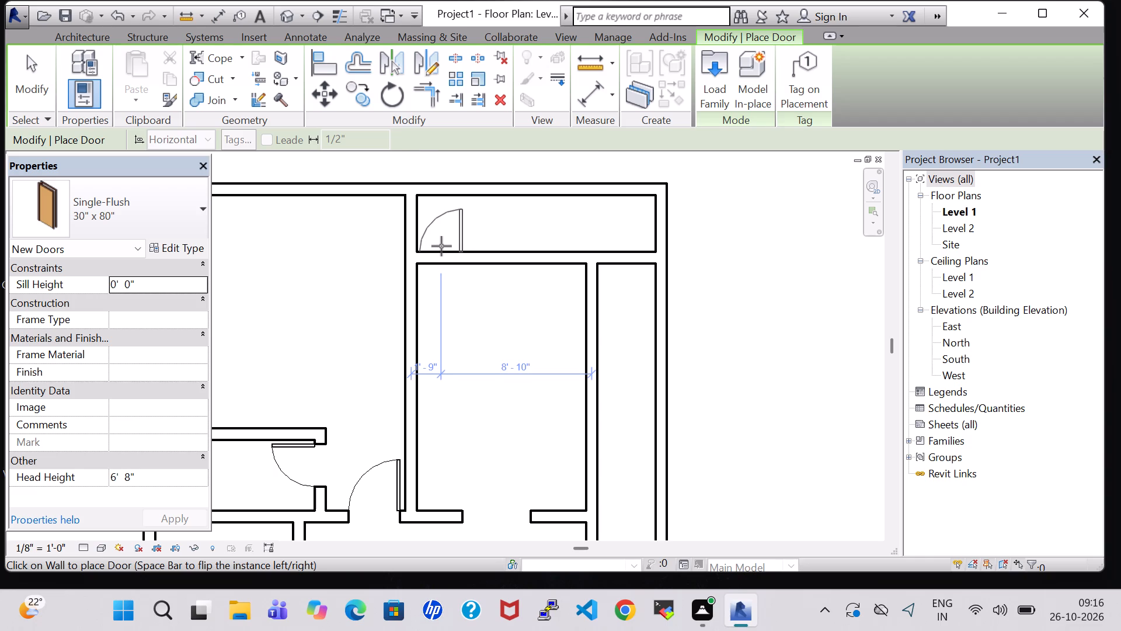
key(space)
click(443, 247)
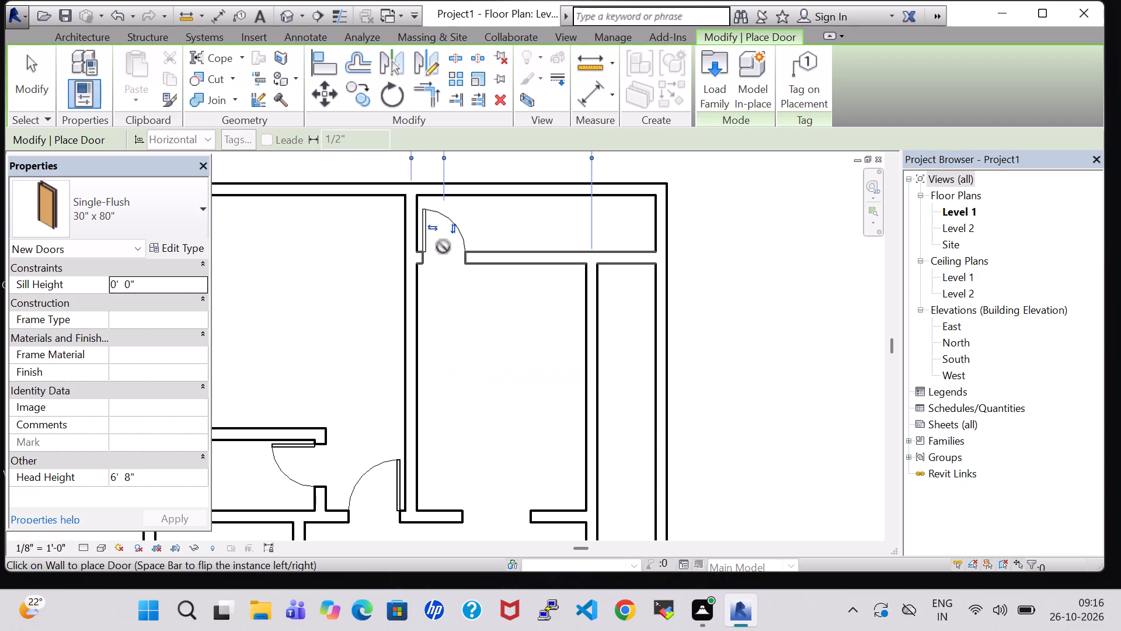
key(Escape)
key(Escape)
Place a Single-Flush 36" x 84" door in the stair hall's south wall, about 2' 1" from the southwest room's east wall, hinged east and swinging south.
scroll(485, 367, down, 4)
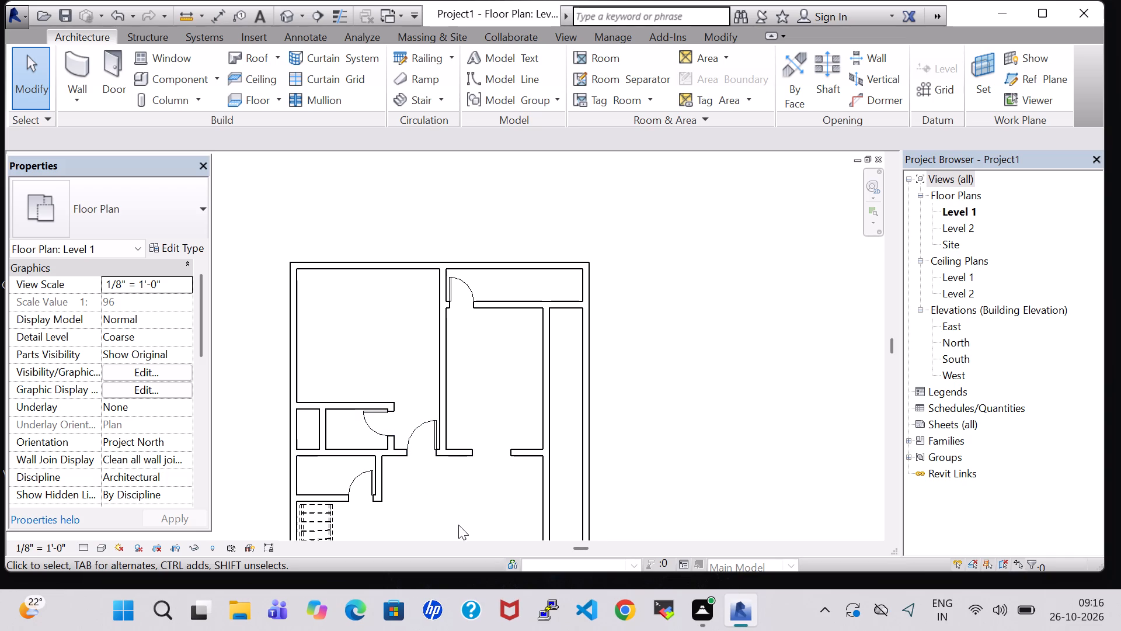
scroll(458, 525, down, 1)
middle_drag(458, 509, 455, 424)
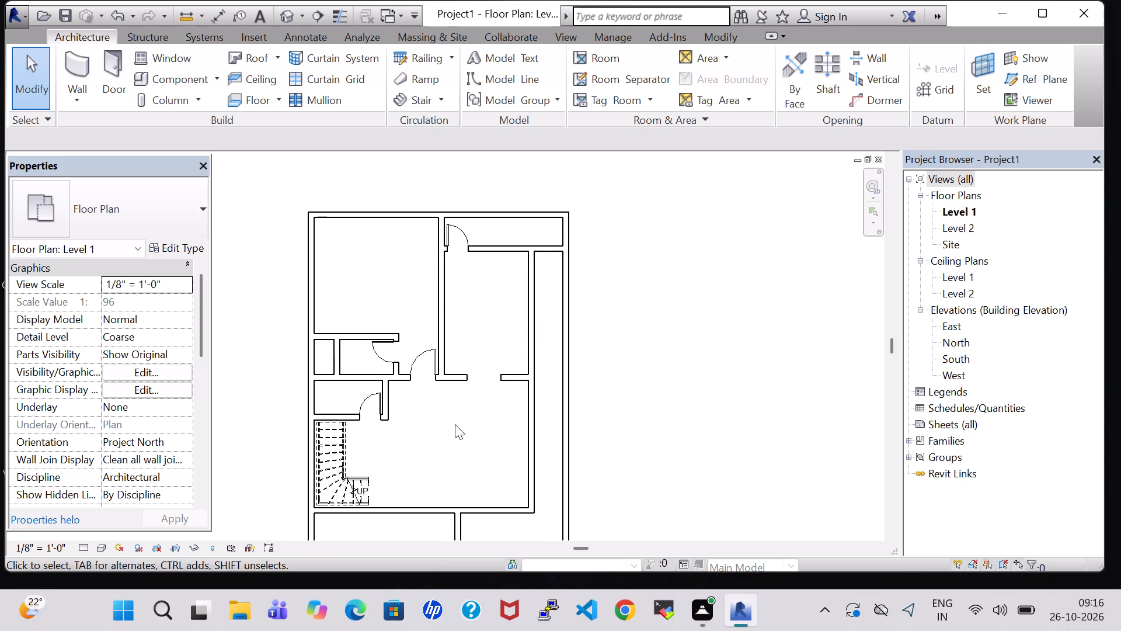
middle_drag(455, 424, 473, 334)
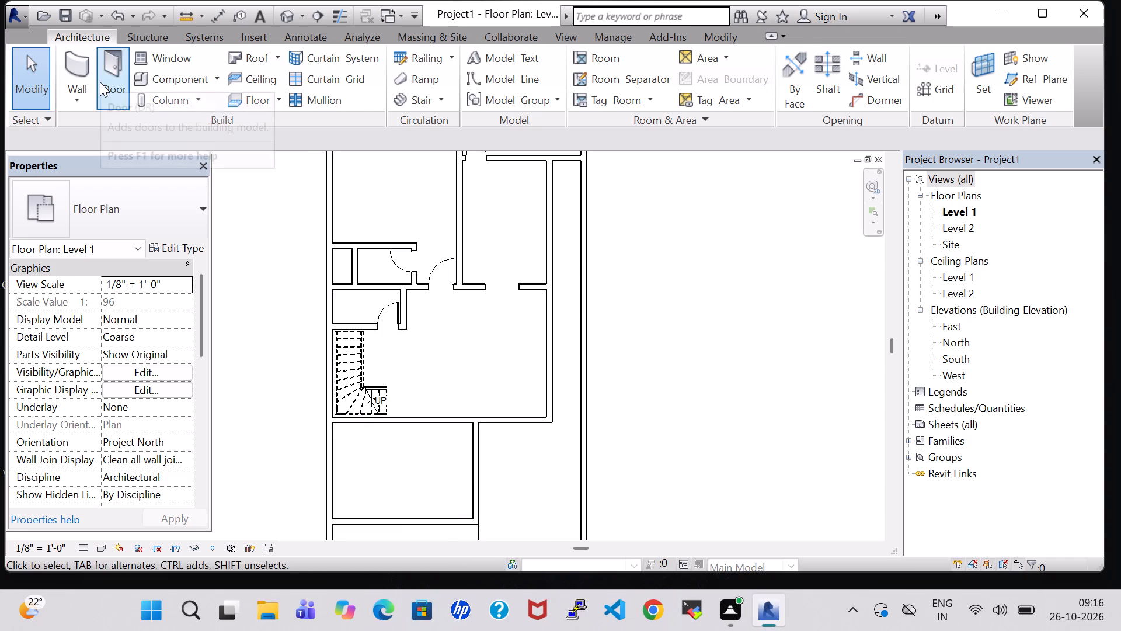
click(100, 82)
click(187, 207)
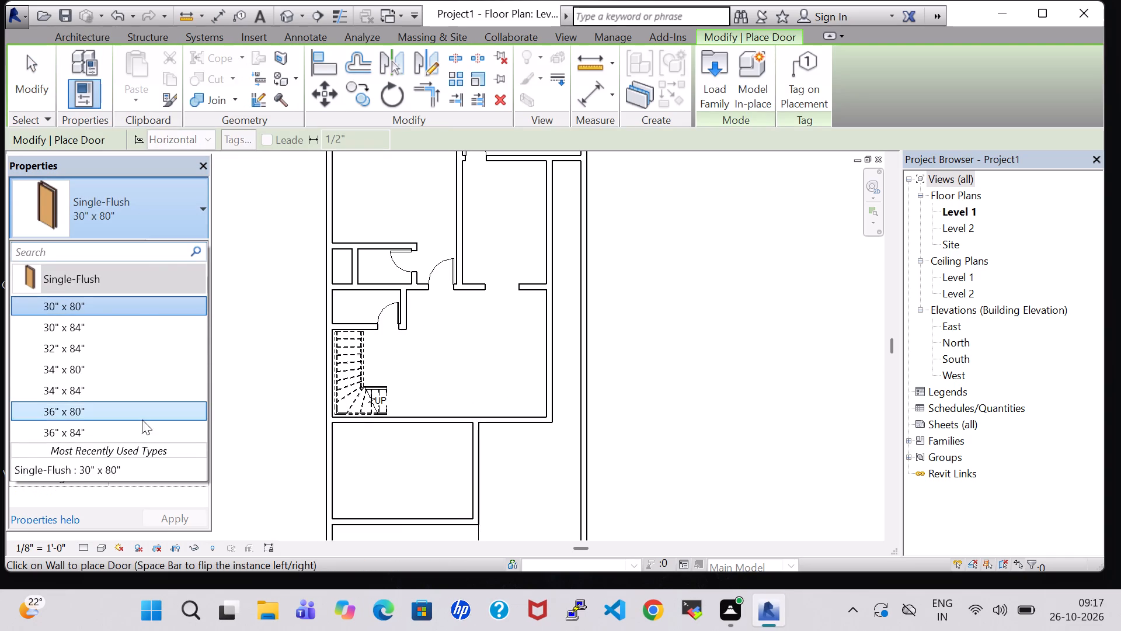
click(134, 428)
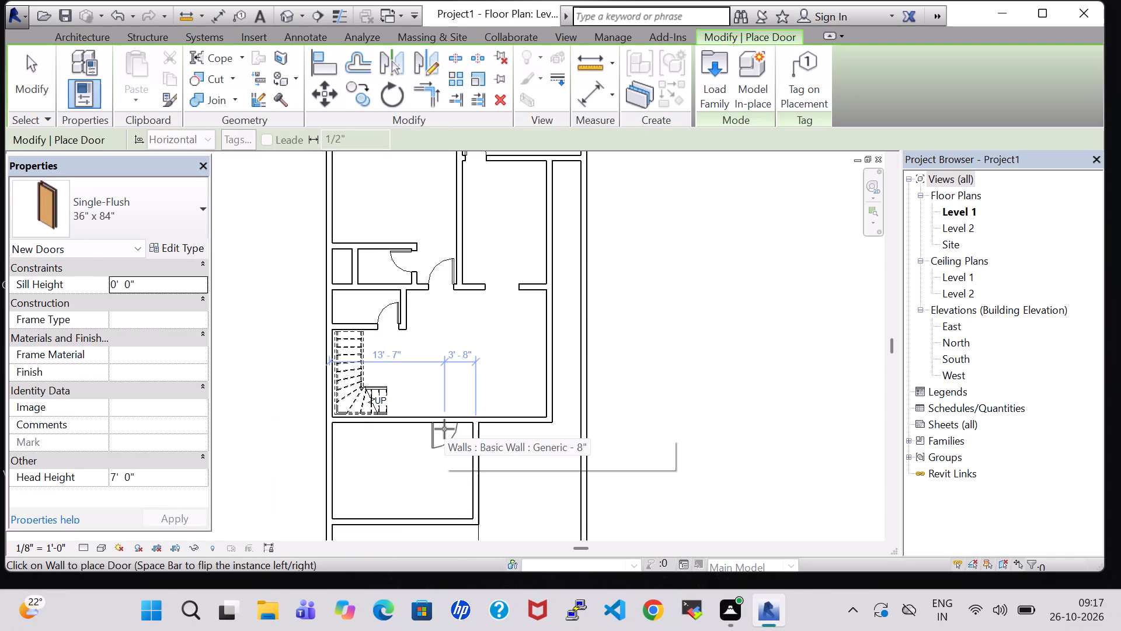
key(space)
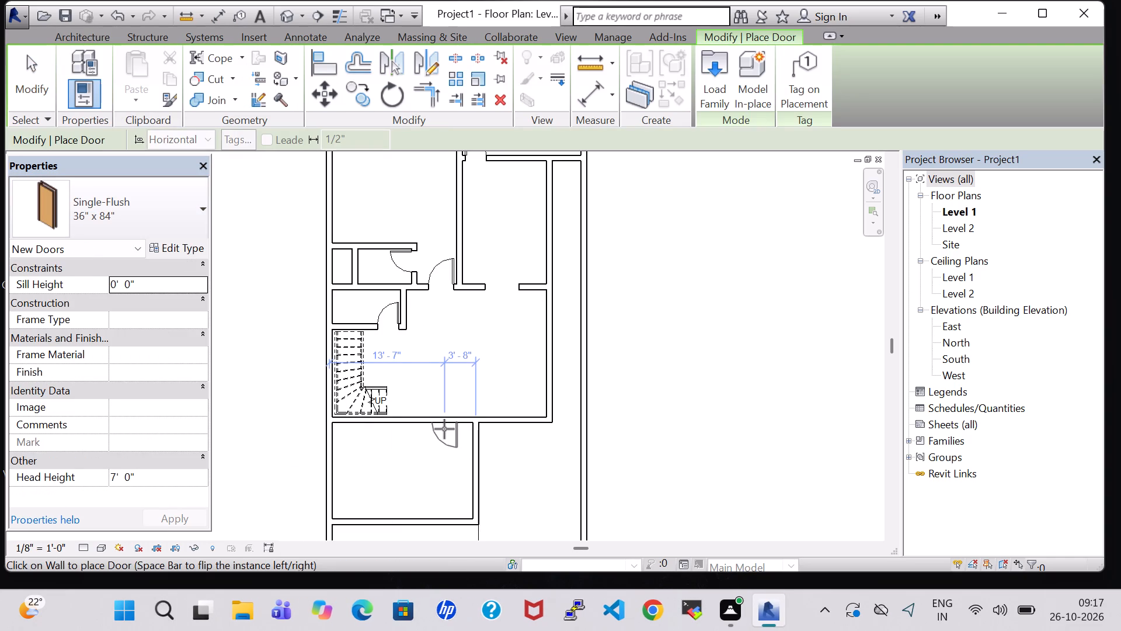
scroll(450, 429, up, 6)
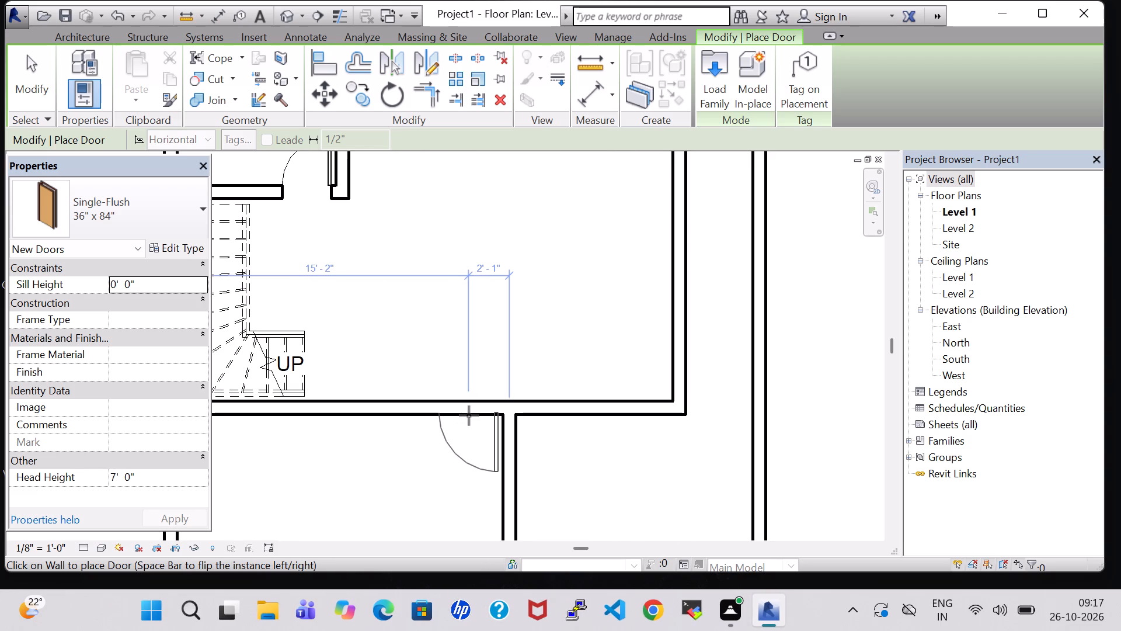
click(469, 415)
key(Escape)
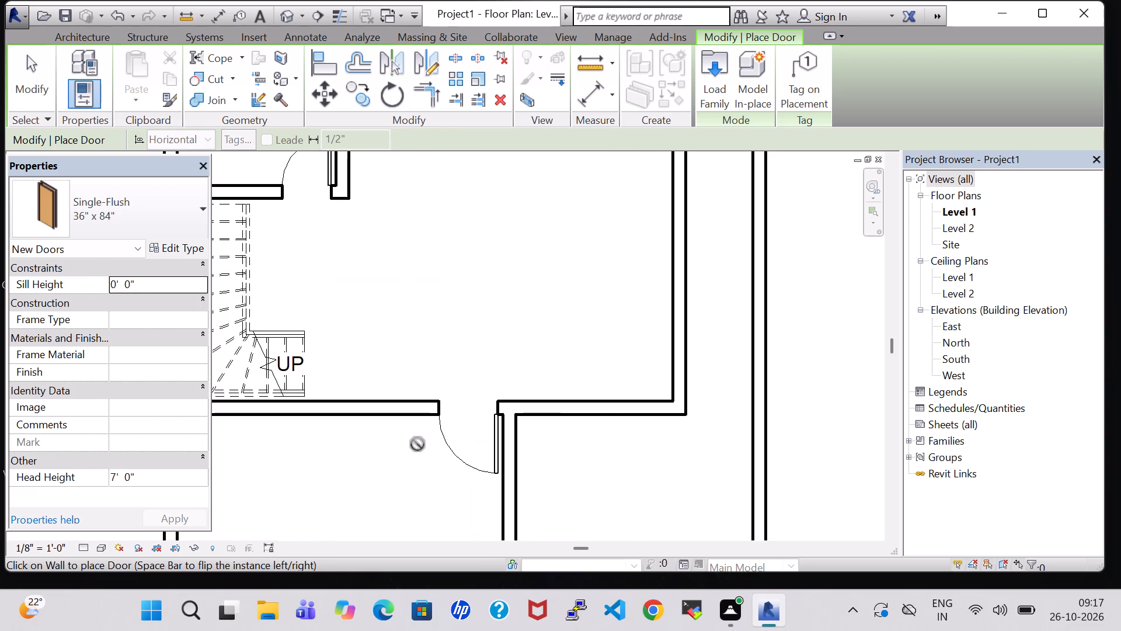
key(Escape)
Draw Generic - 8" walls 4' 6" east from the west exterior wall, about 5' 5" below the southwest room's north wall, and back up to it.
scroll(417, 444, down, 5)
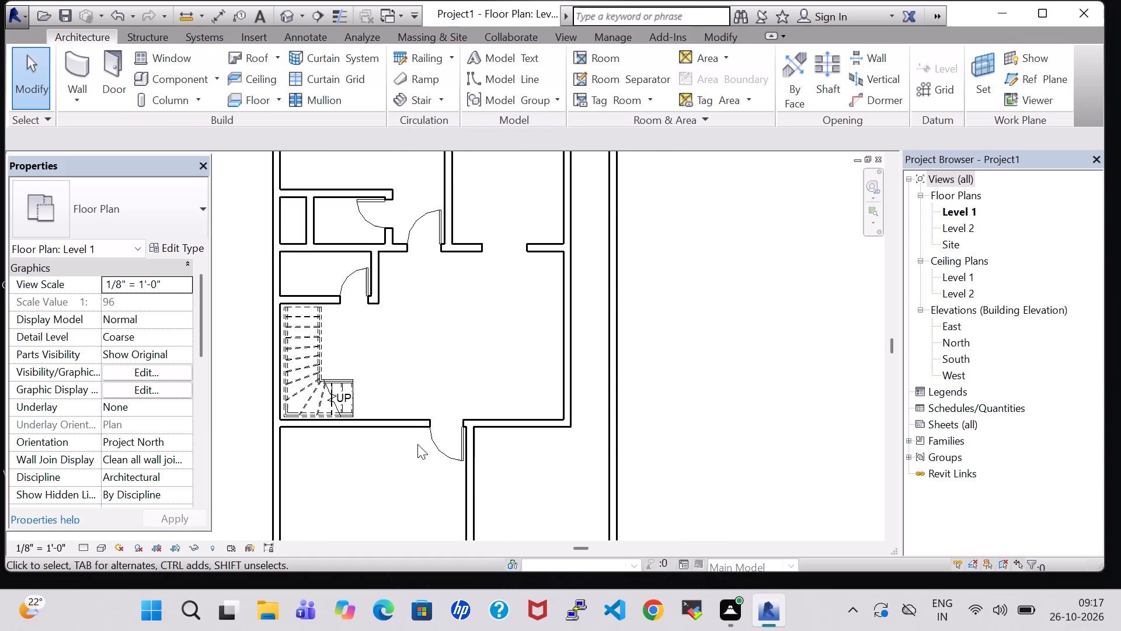
click(86, 65)
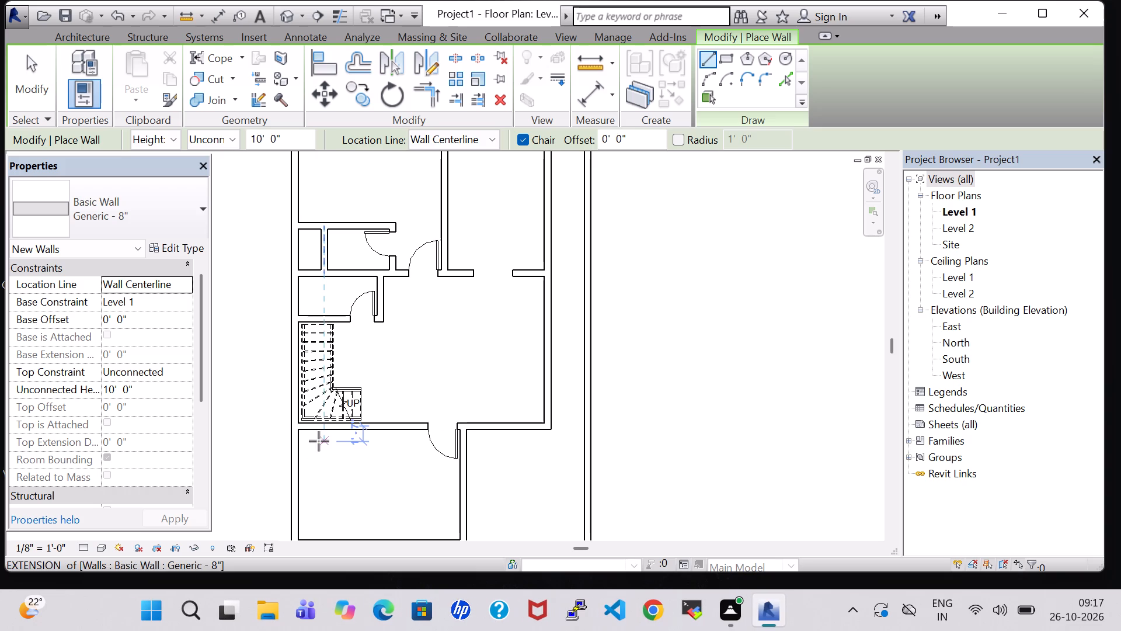
middle_drag(316, 480, 337, 407)
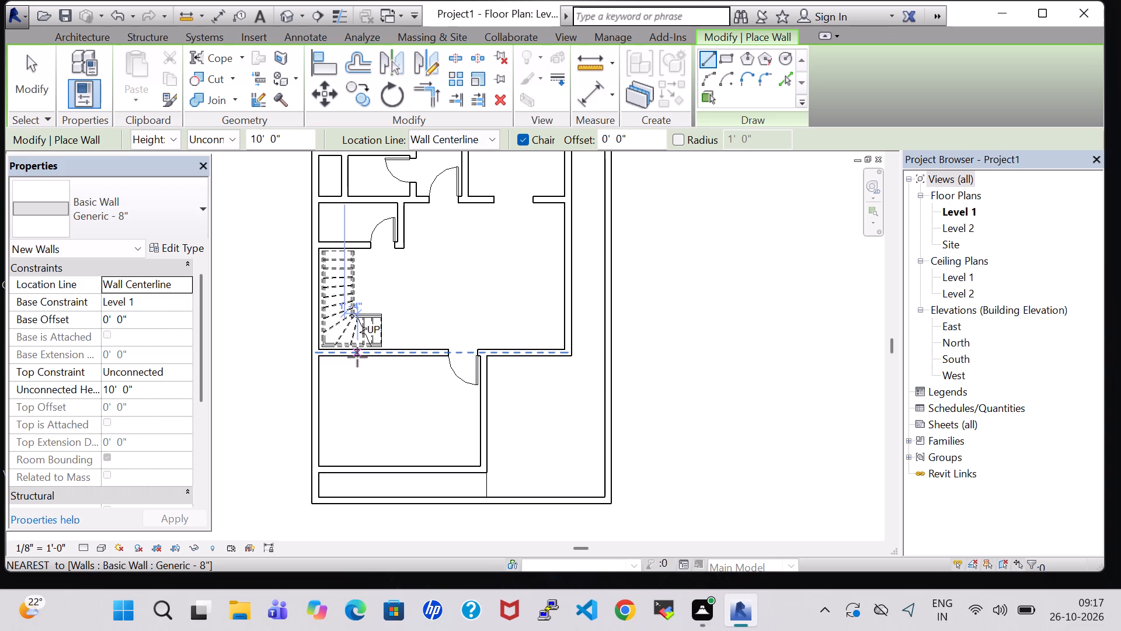
click(316, 405)
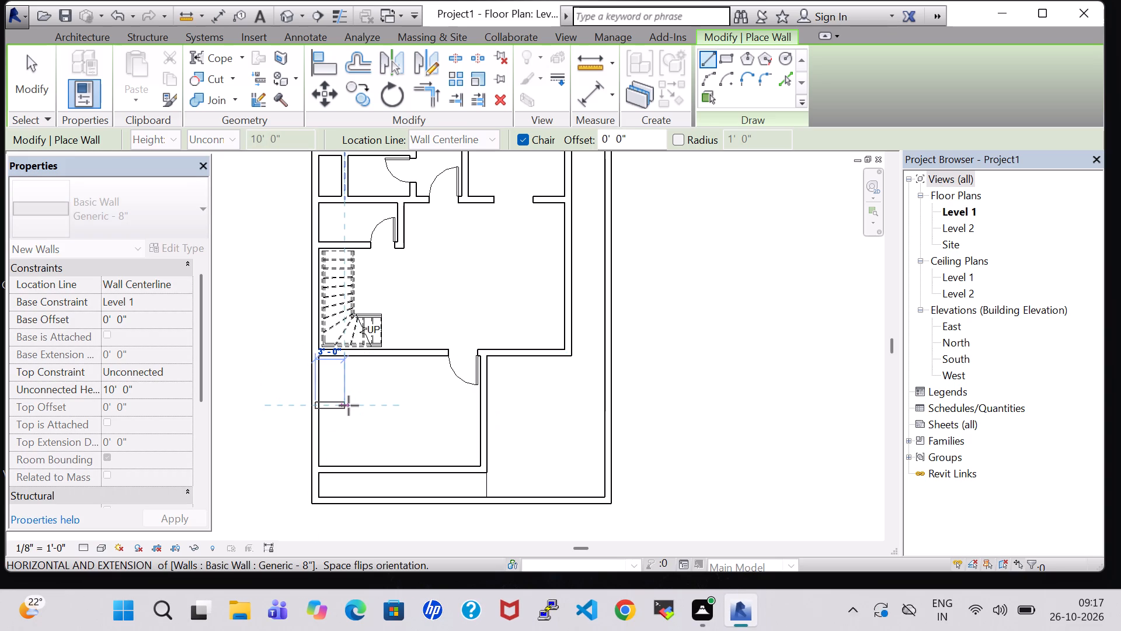
text(4'6)
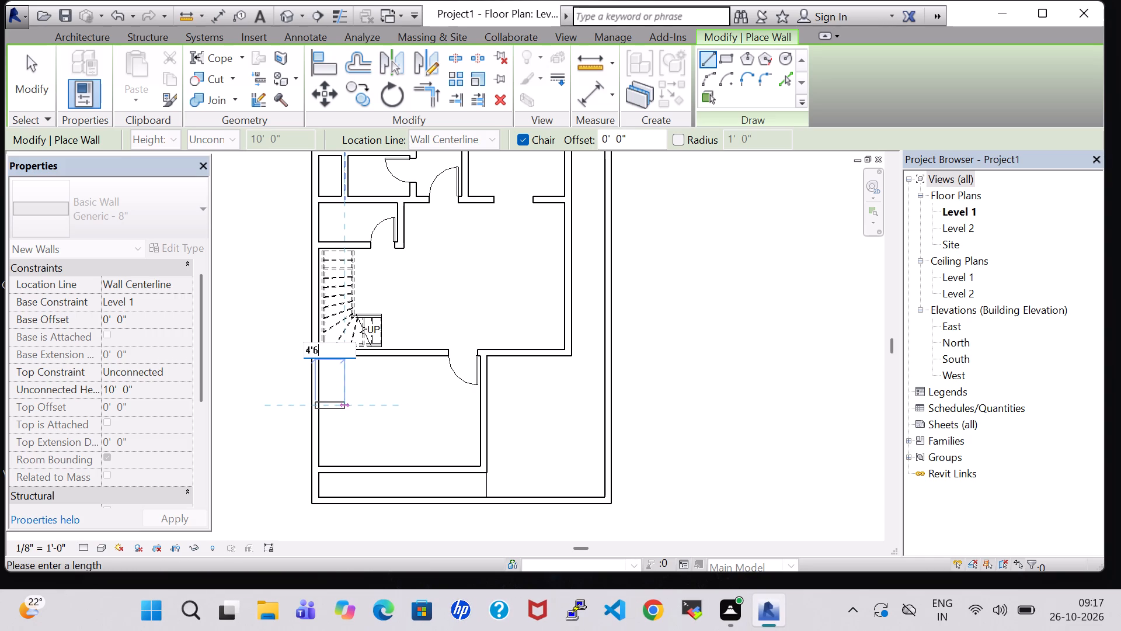
key(shift+quotedbl)
key(Return)
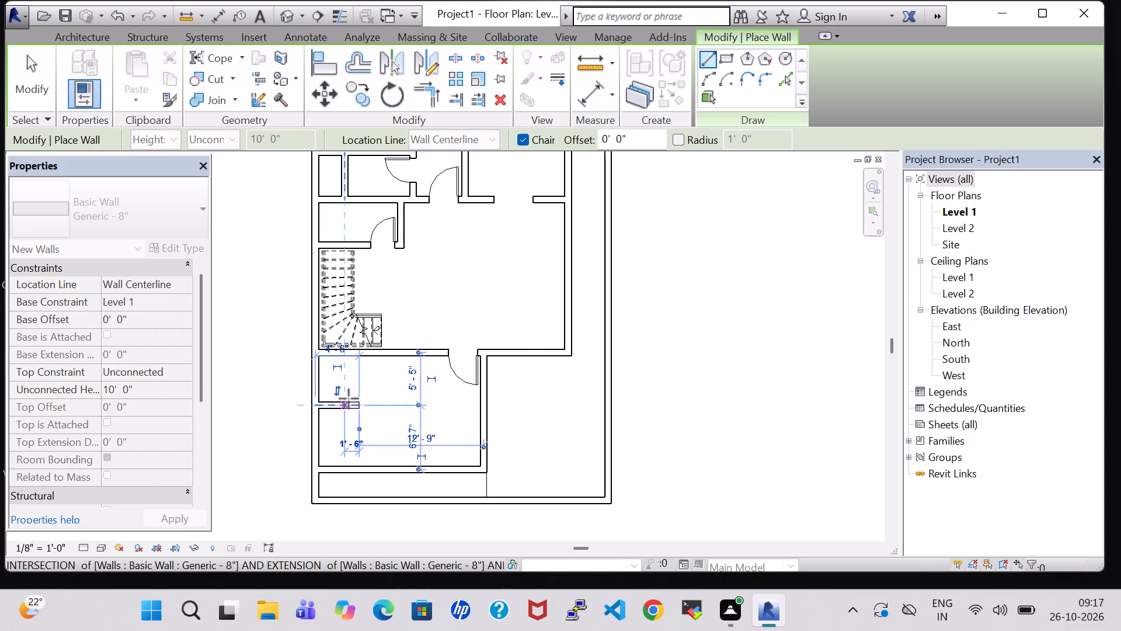
click(361, 356)
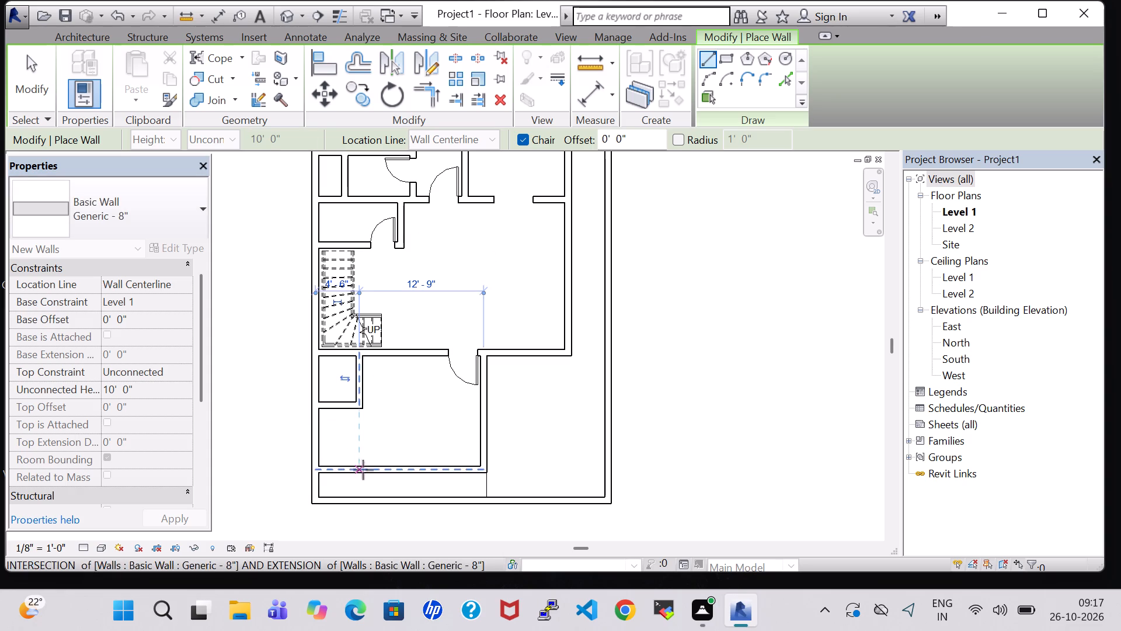
Draw a Generic - 8" wall about 6' 3" long from the small enclosure's southeast corner south to the southwest room's south wall.
click(358, 404)
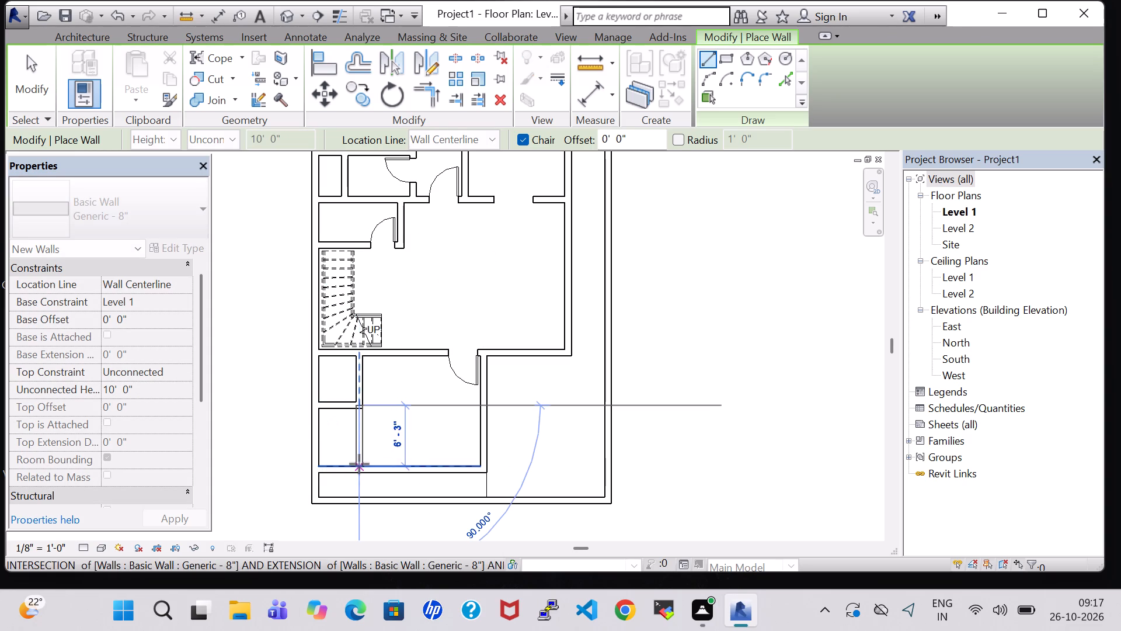
click(359, 465)
key(Escape)
key(Escape)
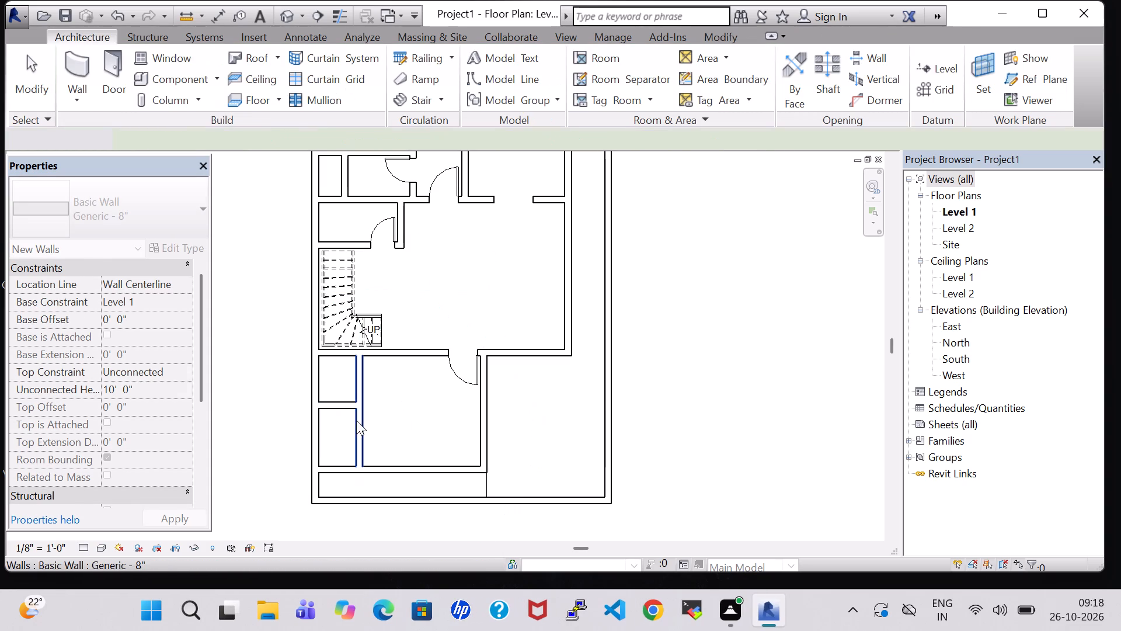
Nudge the short east-west partition north to about 5' 1" from the southwest room's north wall.
click(339, 407)
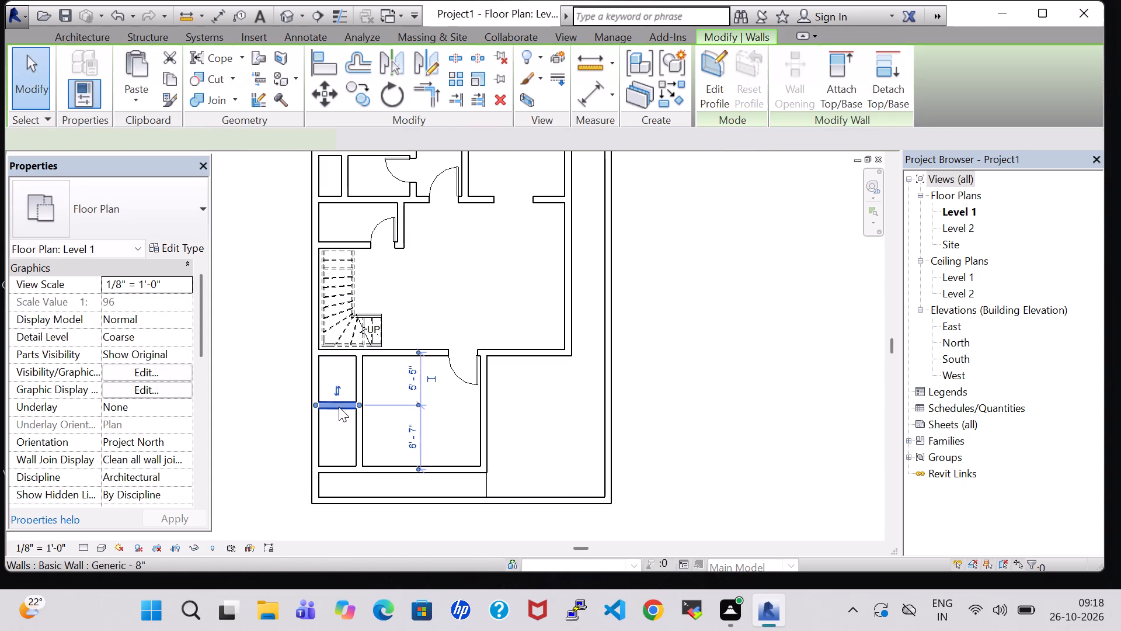
key(Up)
key(Up)
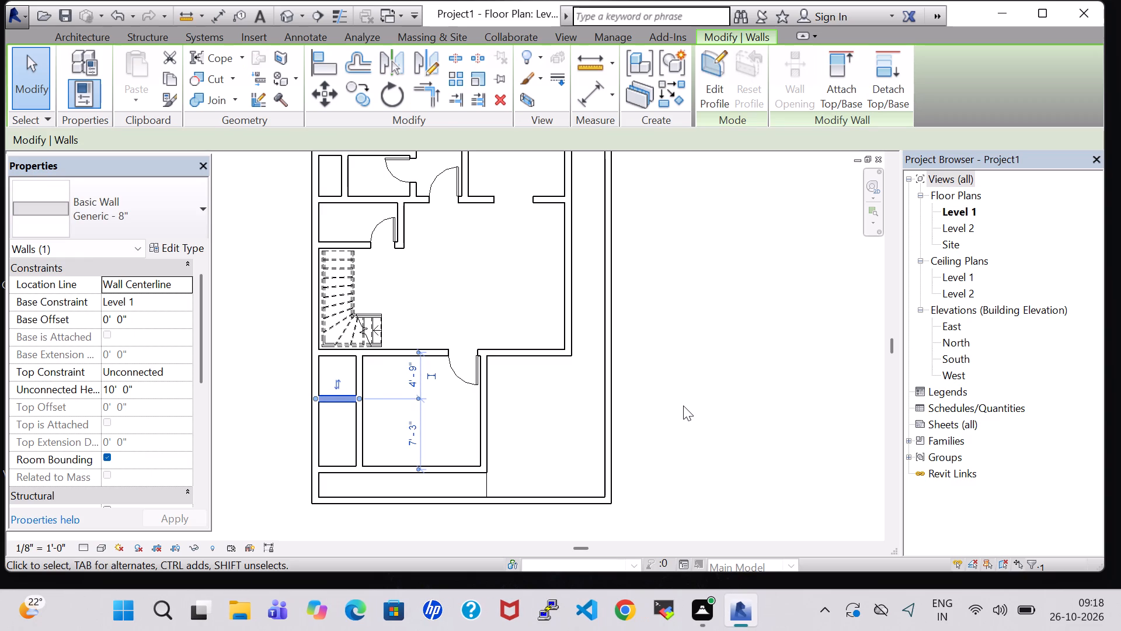
key(Down)
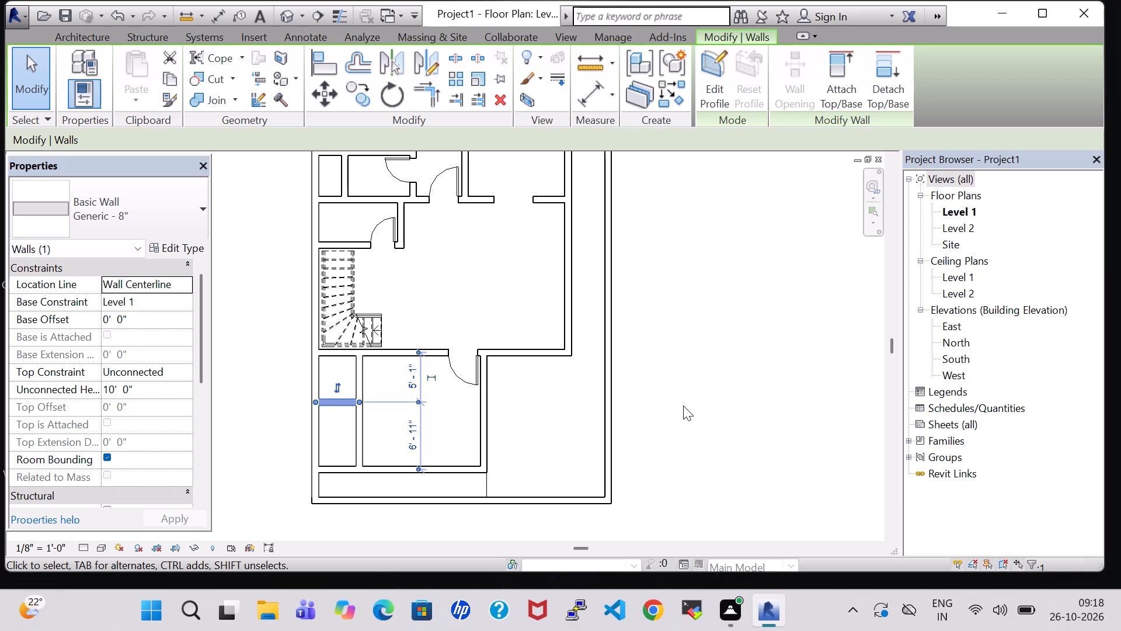
click(683, 405)
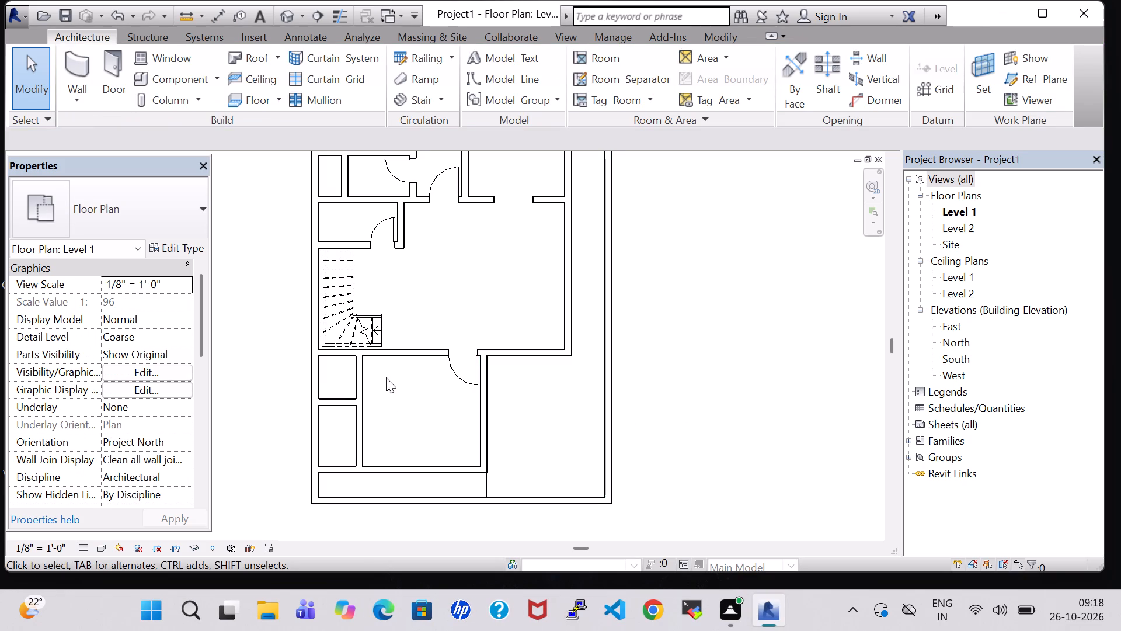
Place a Single-Flush 30" x 80" door in the short east-west partition, about 2' 8" from the west exterior wall, hinged east and swinging south.
click(100, 63)
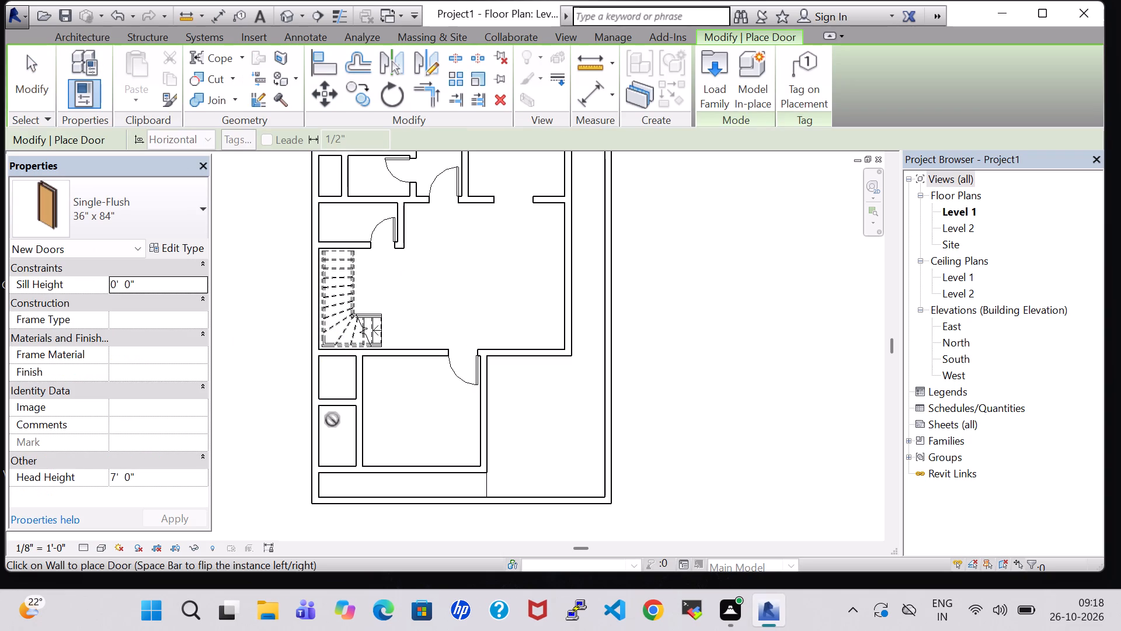
click(160, 210)
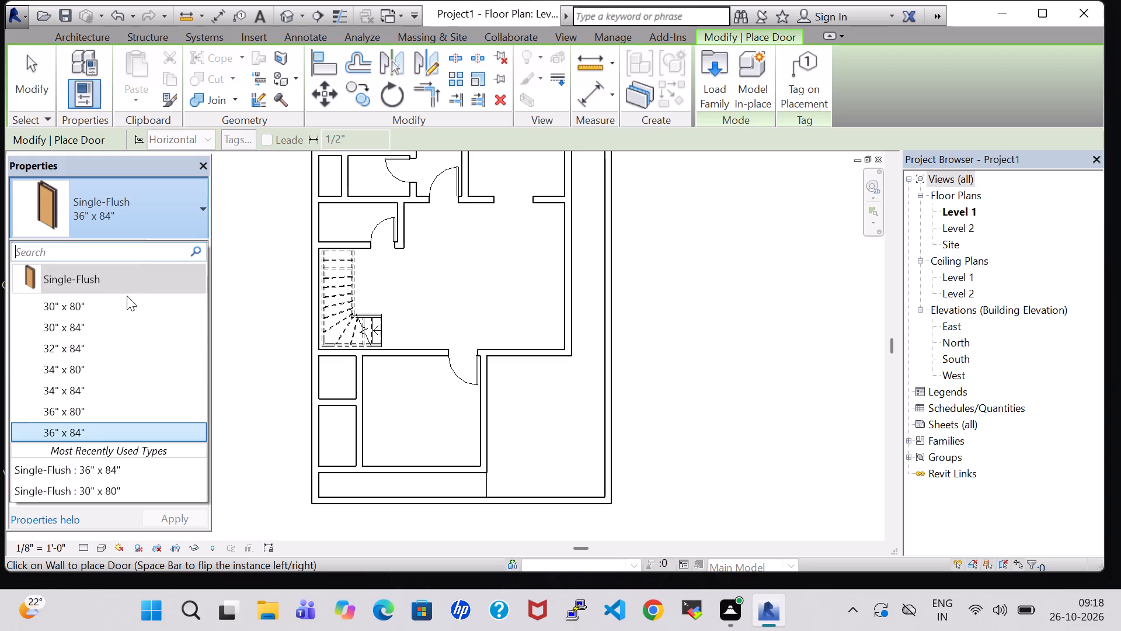
click(102, 308)
scroll(358, 466, up, 2)
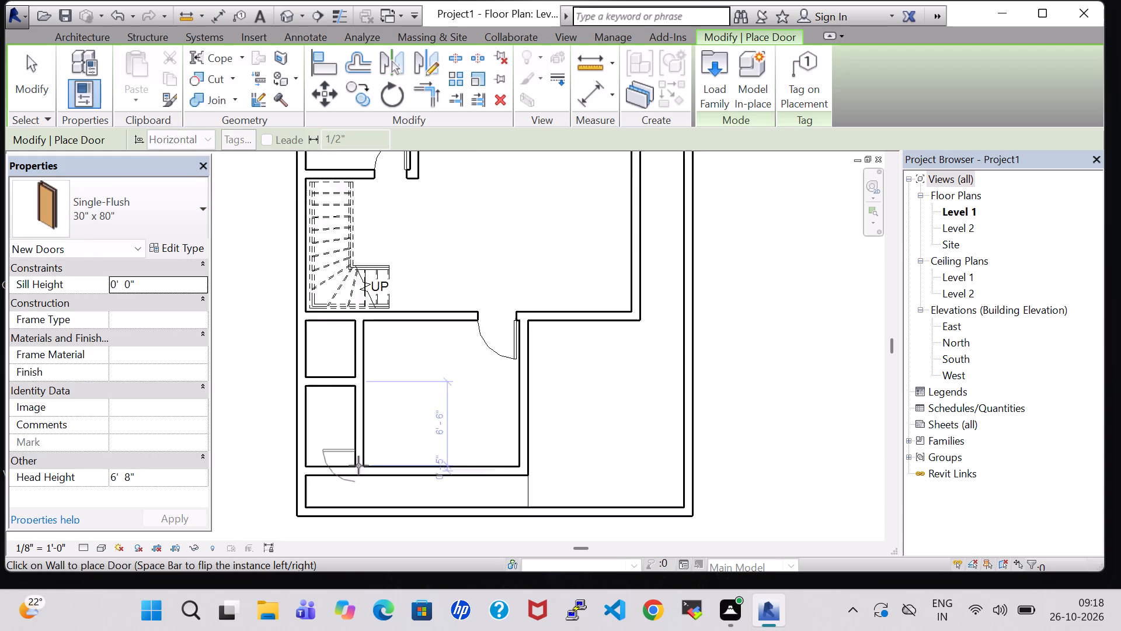
scroll(358, 466, up, 5)
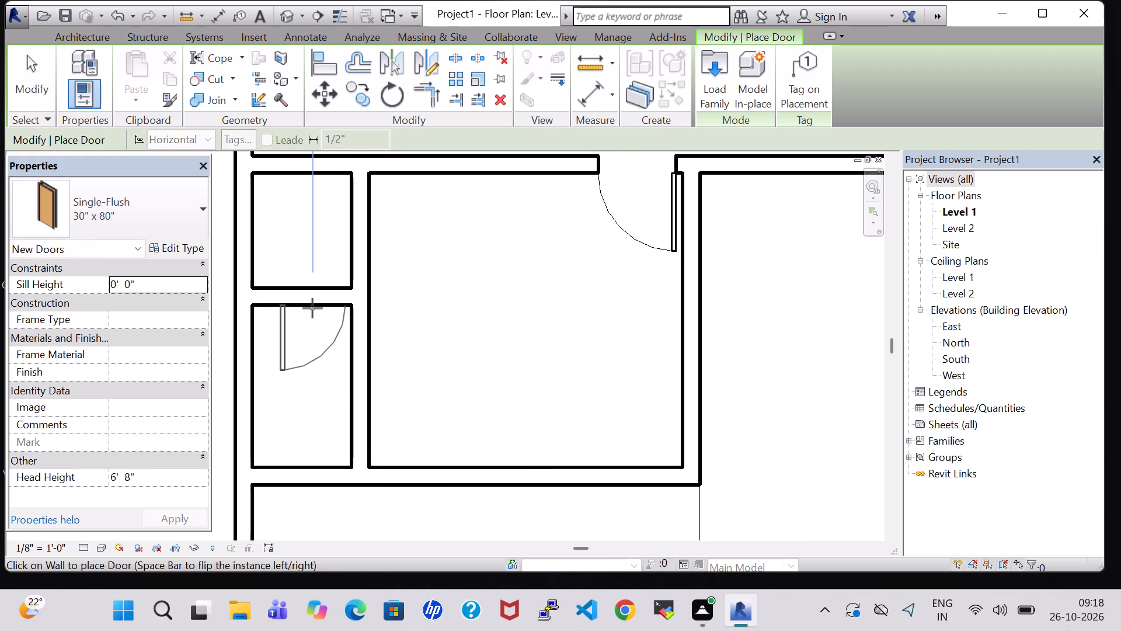
key(space)
click(312, 308)
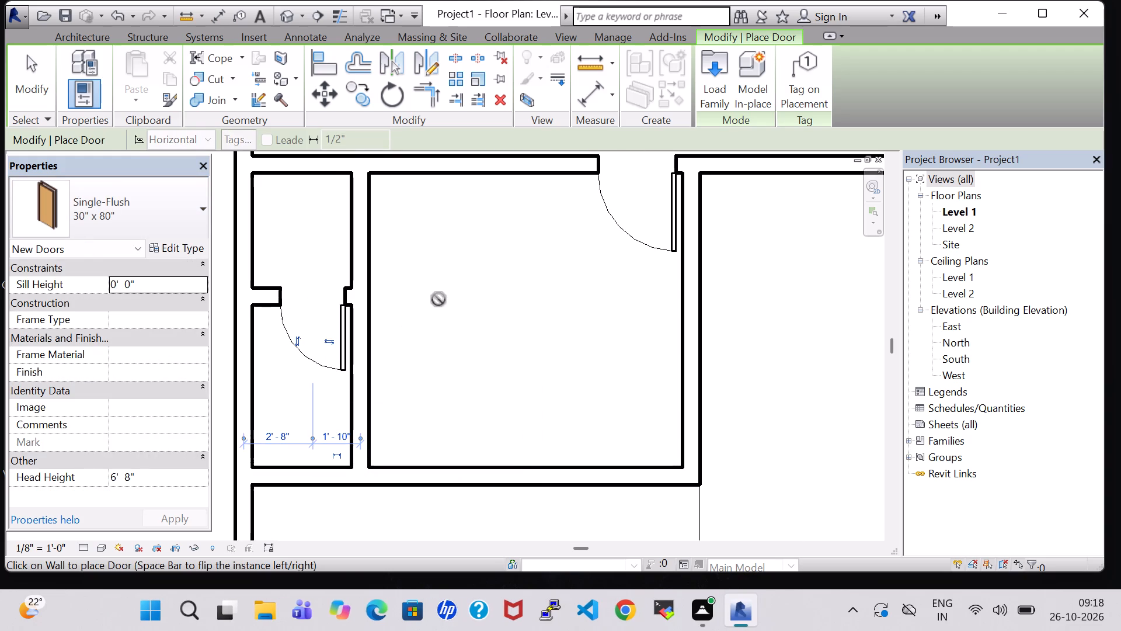
key(Escape)
key(Escape)
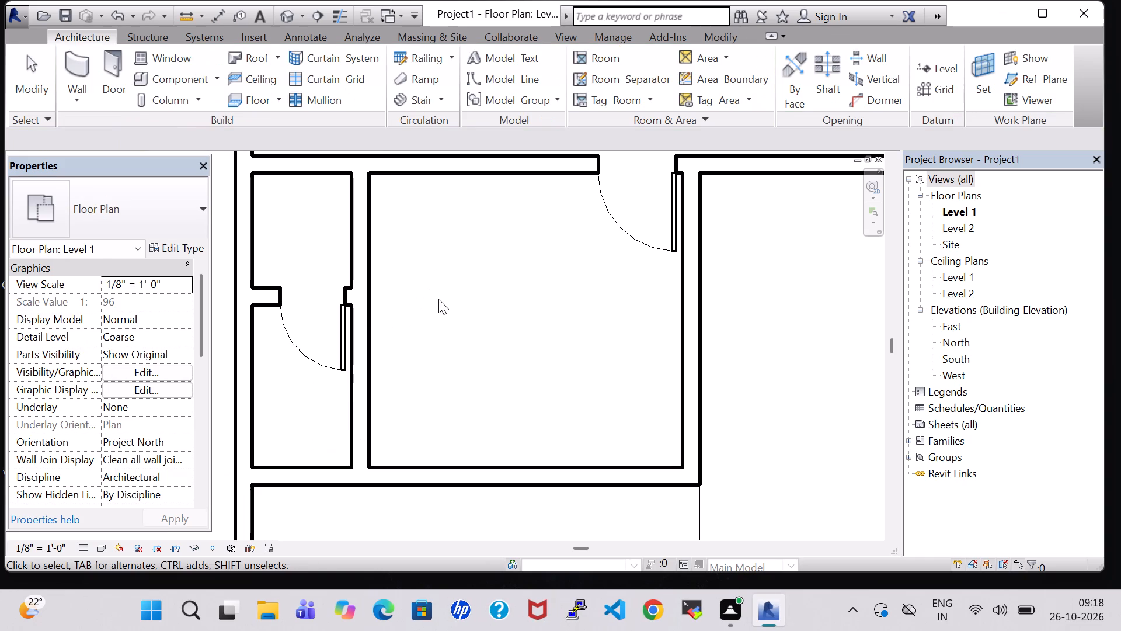
Split the southwest room's north-south partition at the short partition and about 2' 3" below the north wall, and delete the segment between.
scroll(438, 292, down, 3)
click(723, 34)
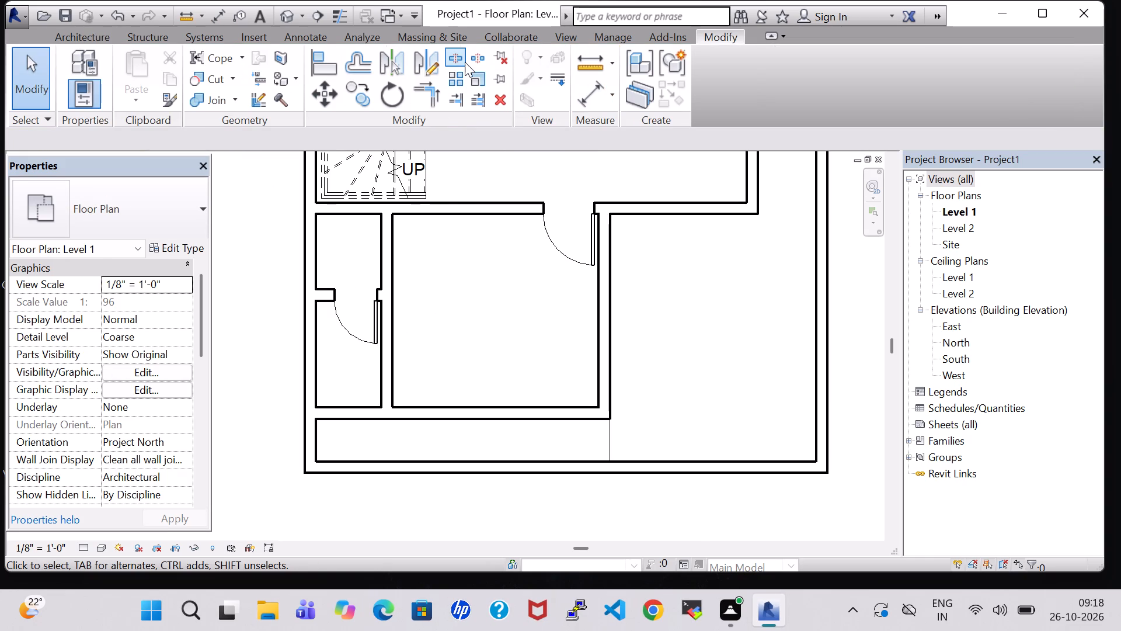
click(464, 62)
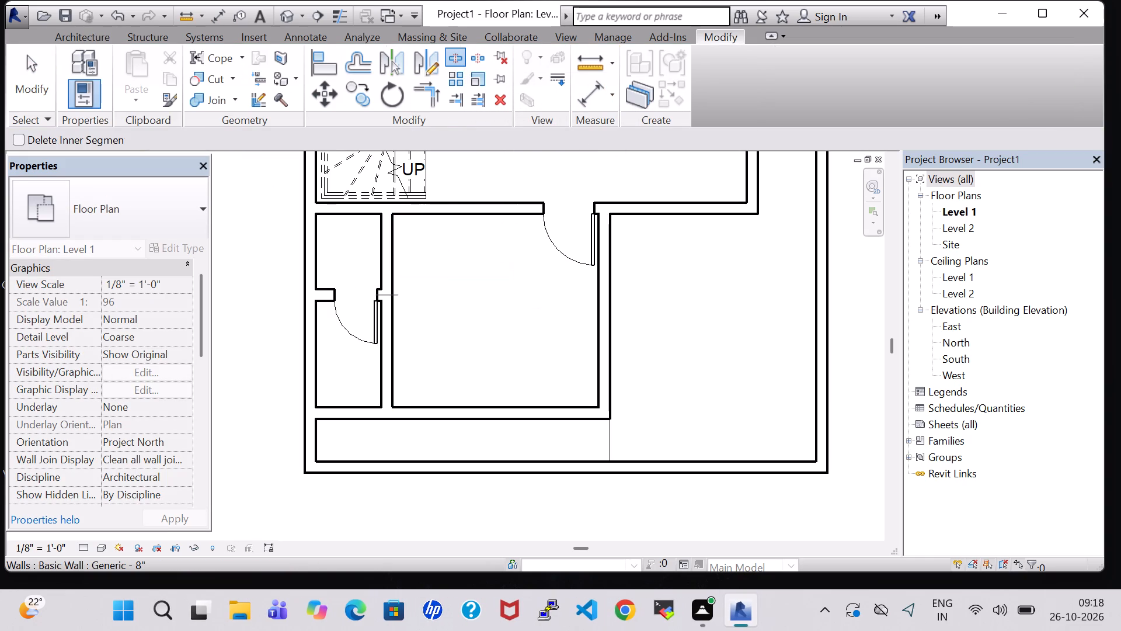
click(391, 290)
click(394, 246)
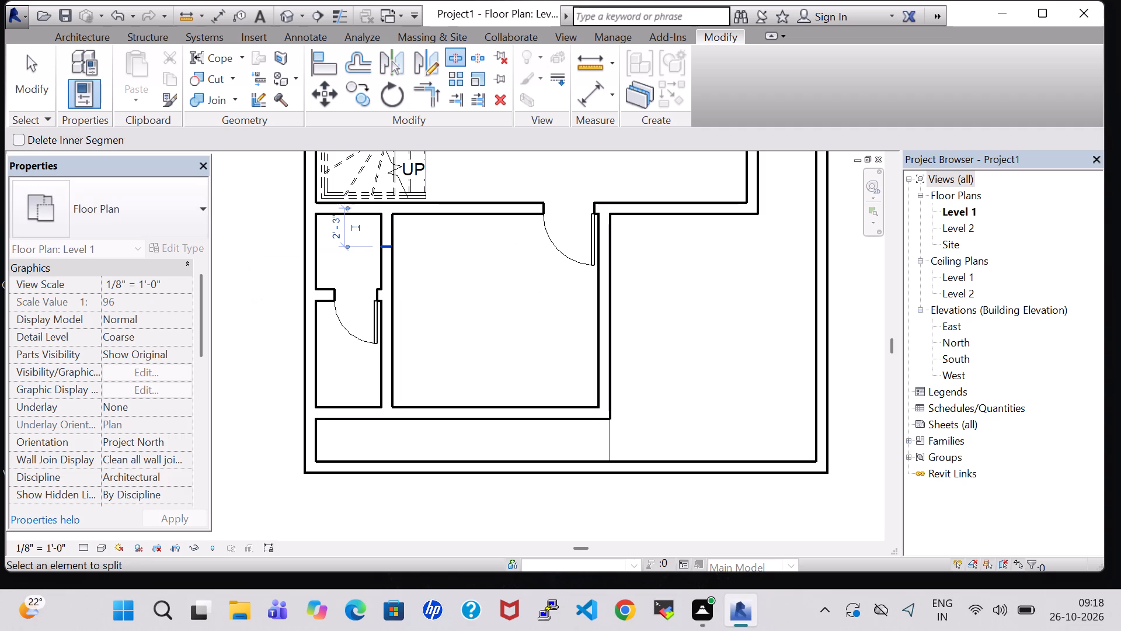
key(Escape)
key(Escape)
click(394, 262)
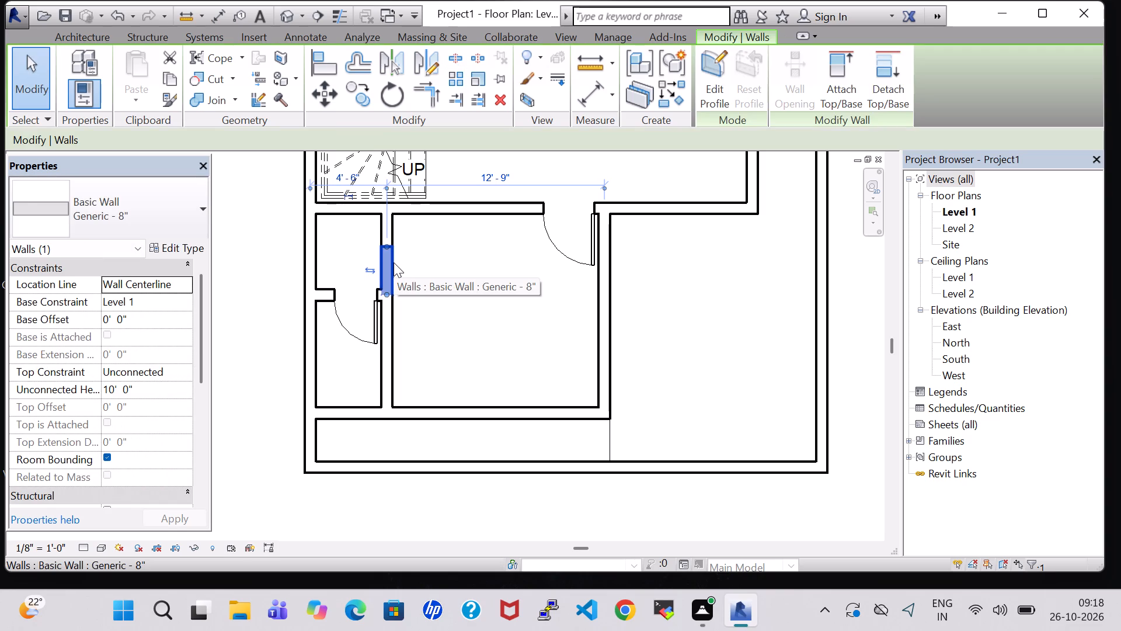
key(Delete)
Nudge the remaining wall stub at the southwest room's north wall slightly north.
click(388, 249)
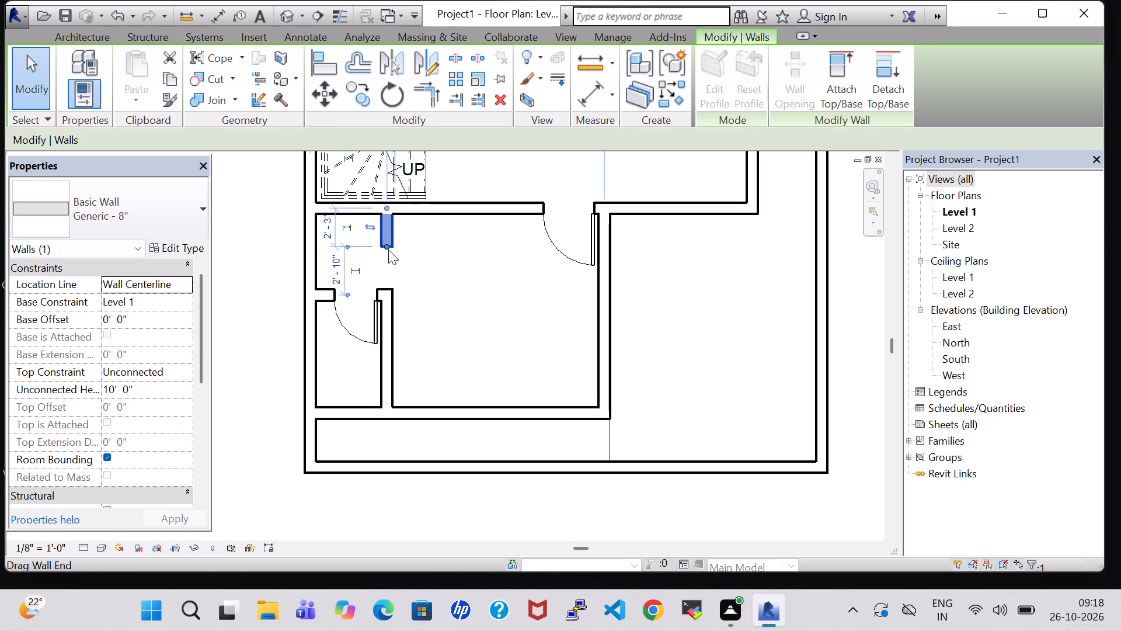
key(Up)
click(443, 275)
Review the floor plan from the southwest room up to the north exterior wall.
scroll(443, 275, down, 4)
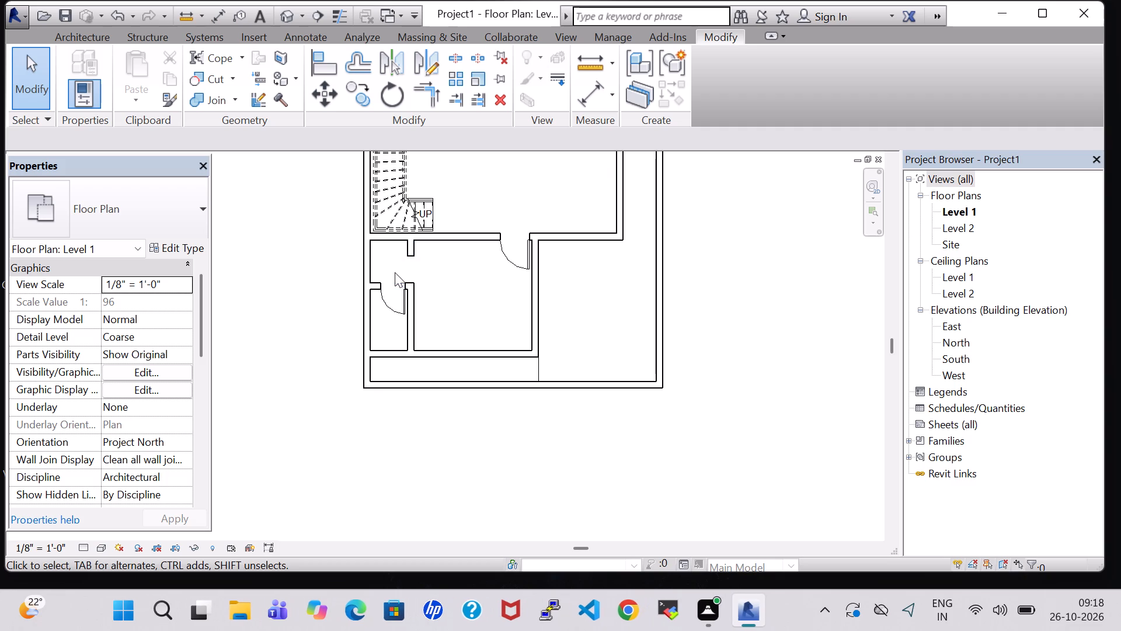
scroll(403, 273, down, 2)
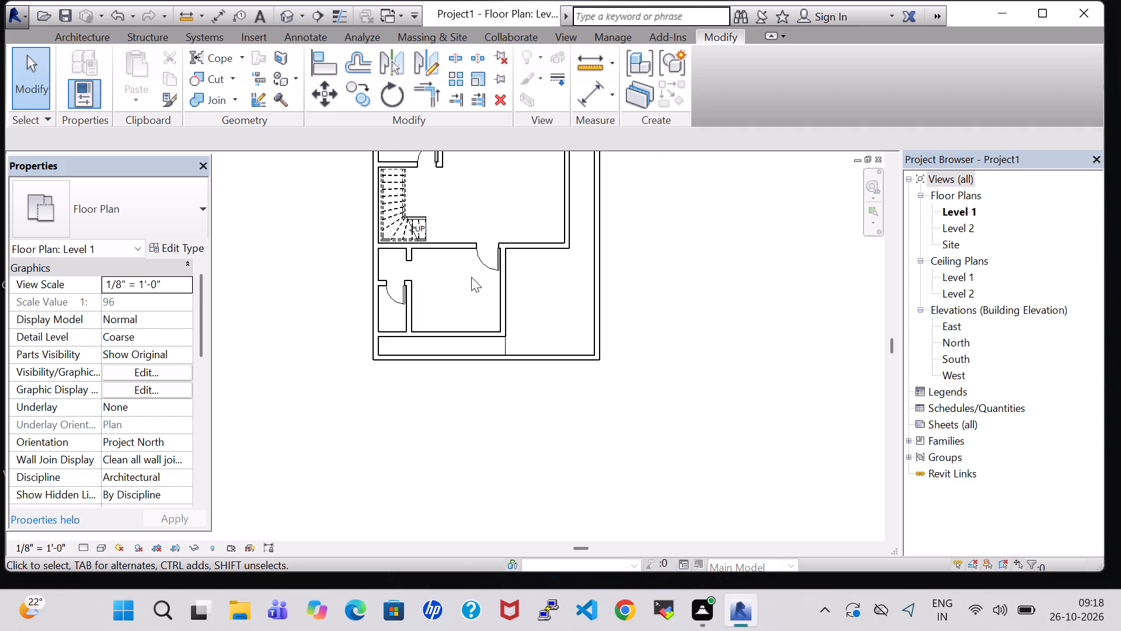
middle_drag(537, 296, 510, 320)
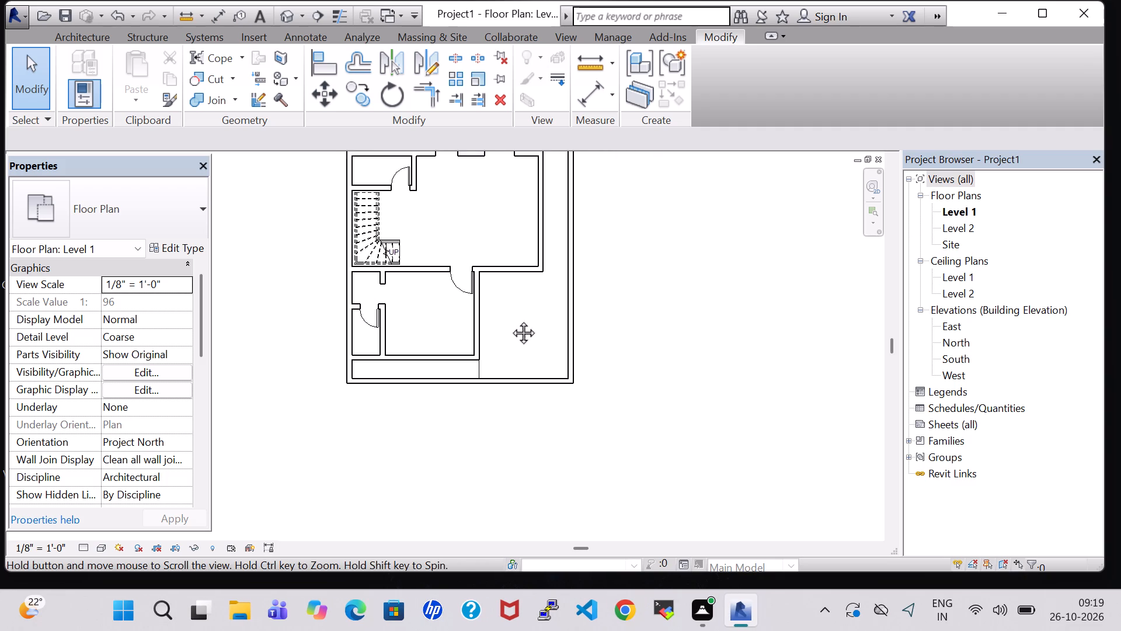
middle_drag(510, 320, 450, 391)
scroll(450, 391, up, 1)
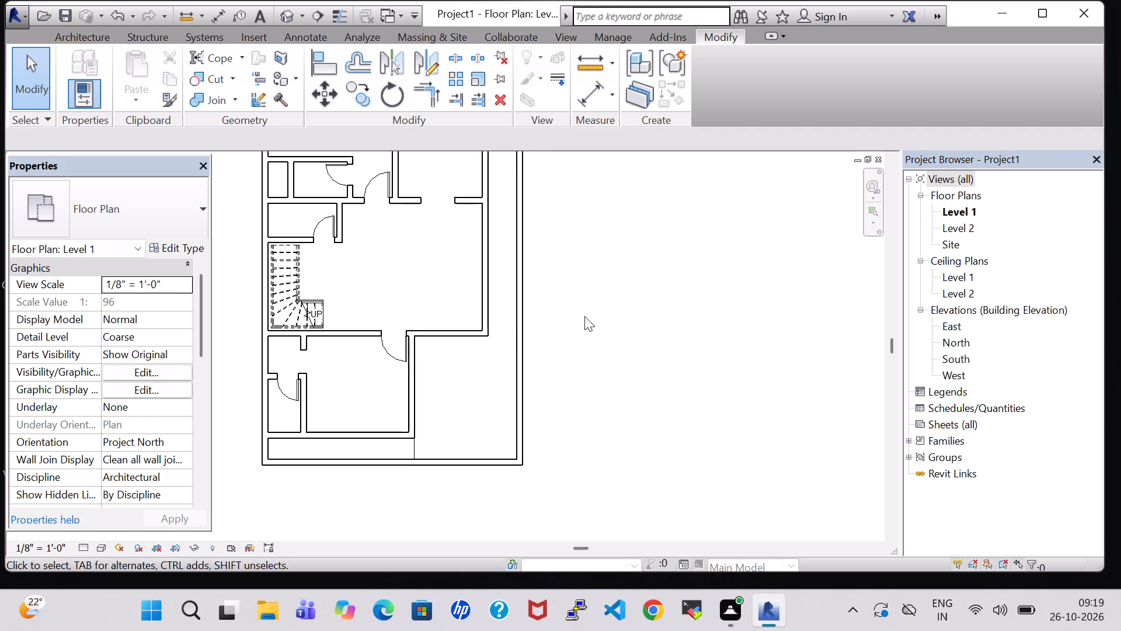
middle_drag(589, 315, 584, 396)
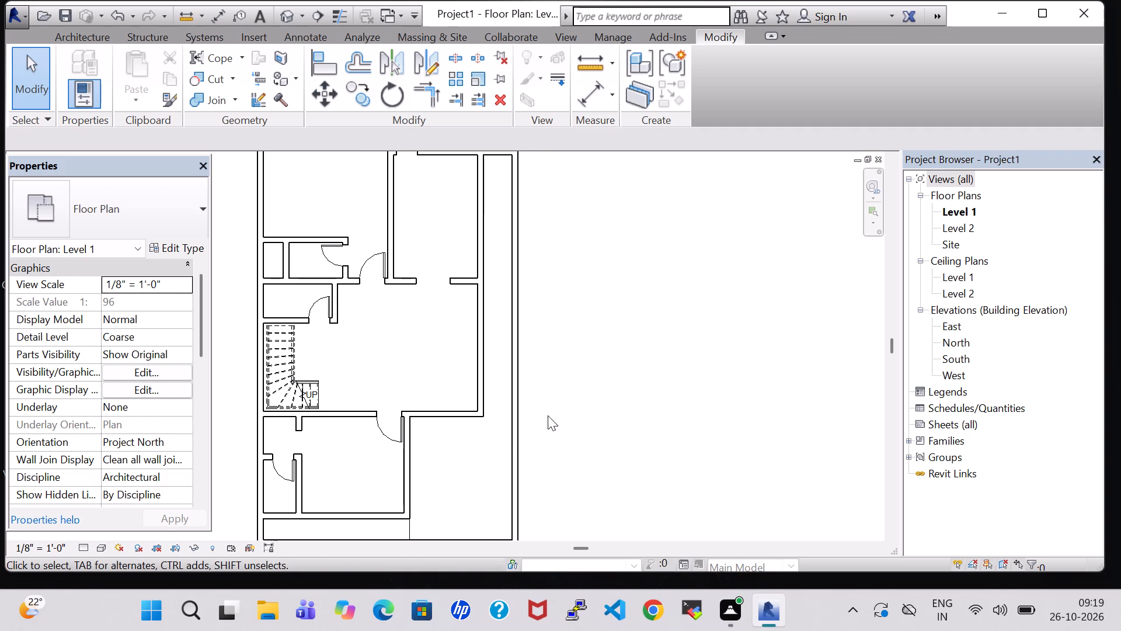
scroll(569, 301, up, 1)
middle_drag(569, 306, 538, 422)
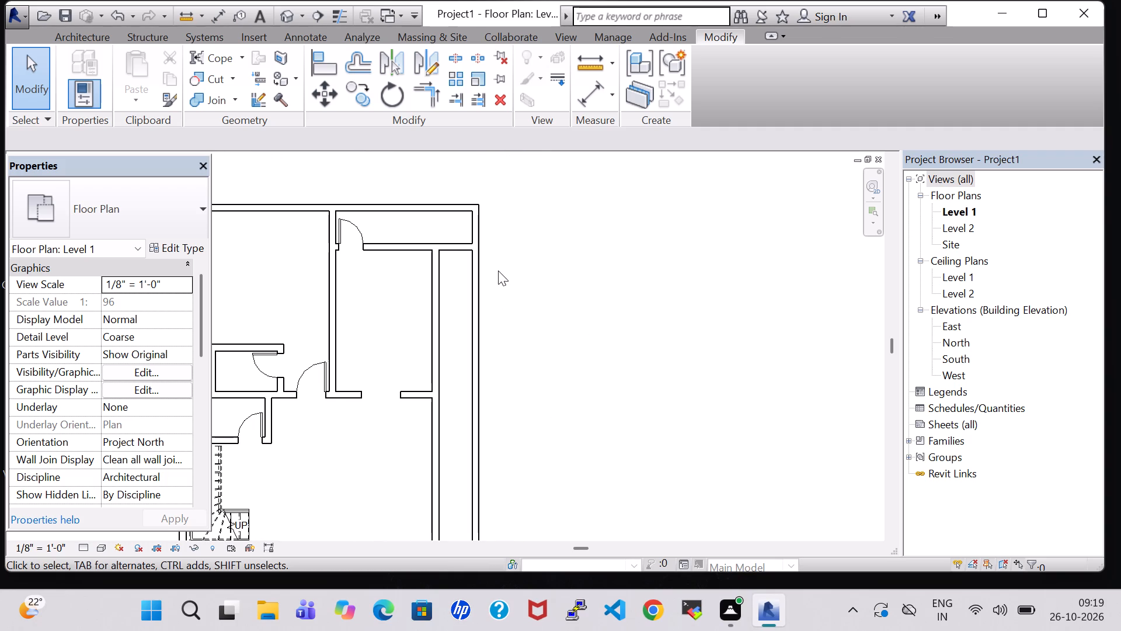
middle_drag(583, 383, 708, 363)
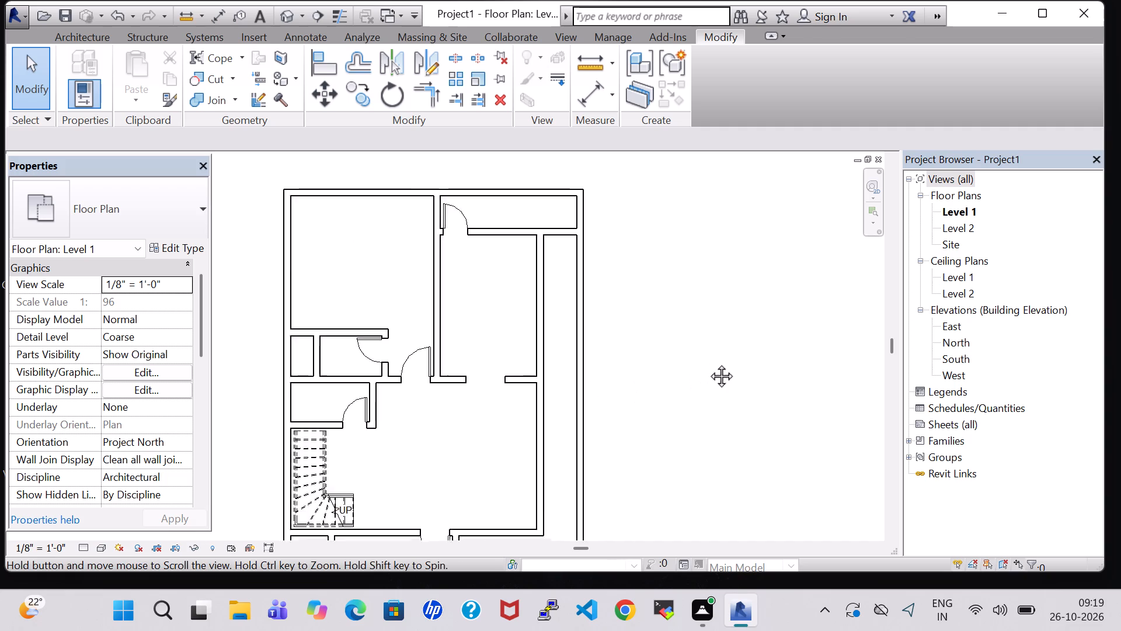
middle_drag(708, 363, 725, 359)
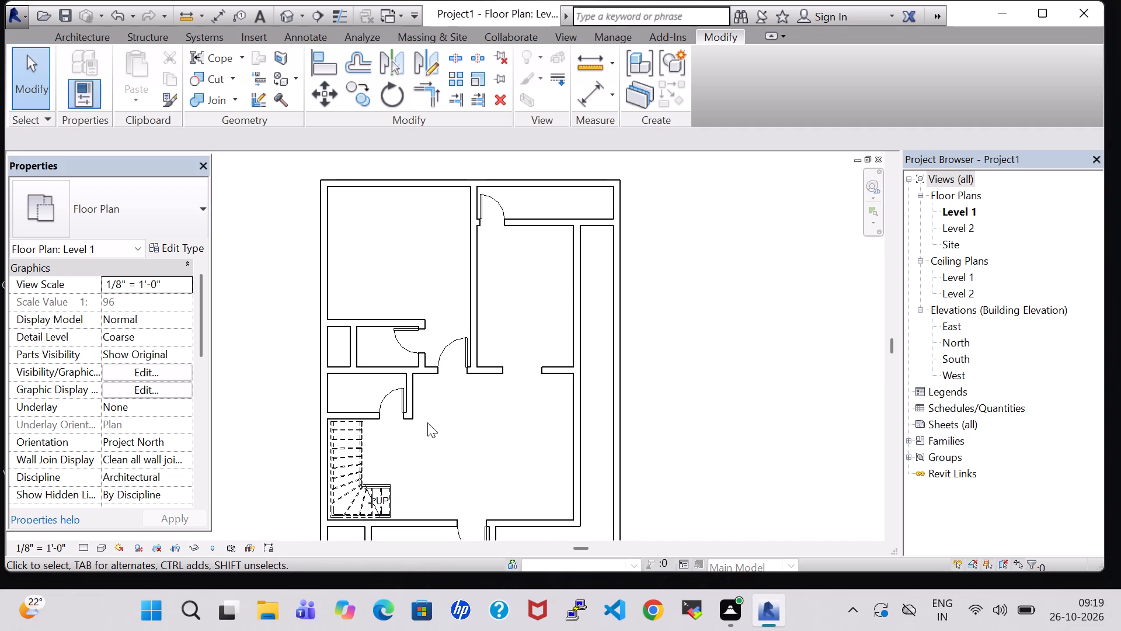
scroll(427, 422, down, 1)
middle_drag(508, 313, 531, 400)
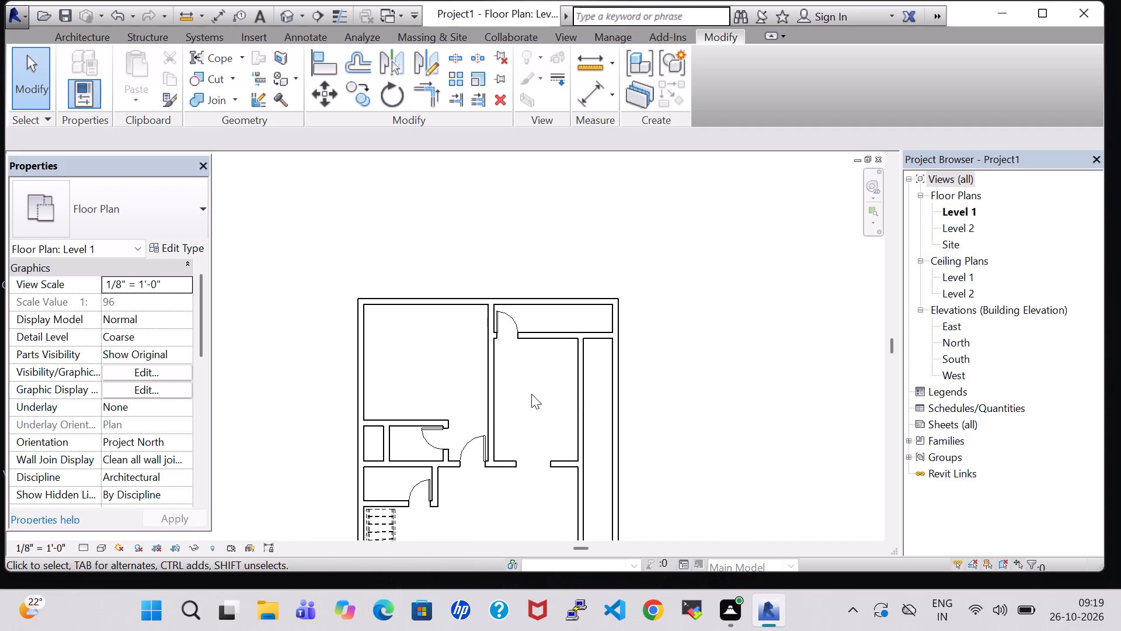
Duplicate the Generic - 8" type of the north-south wall along the northwest room's east side as a new type named INNER 6".
click(485, 372)
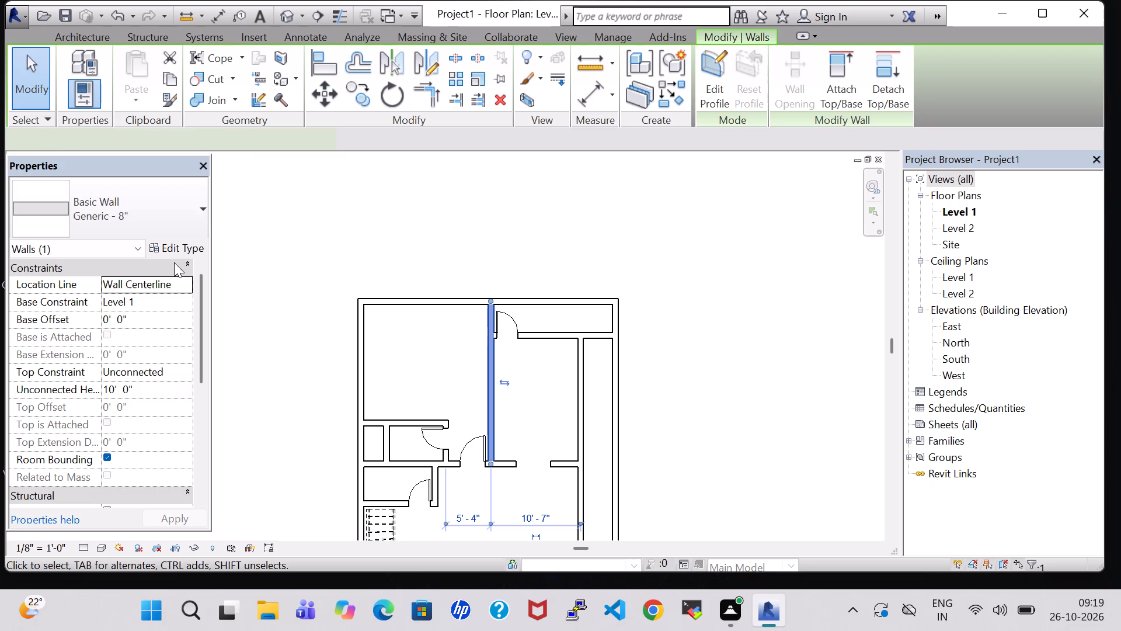
click(177, 248)
click(645, 127)
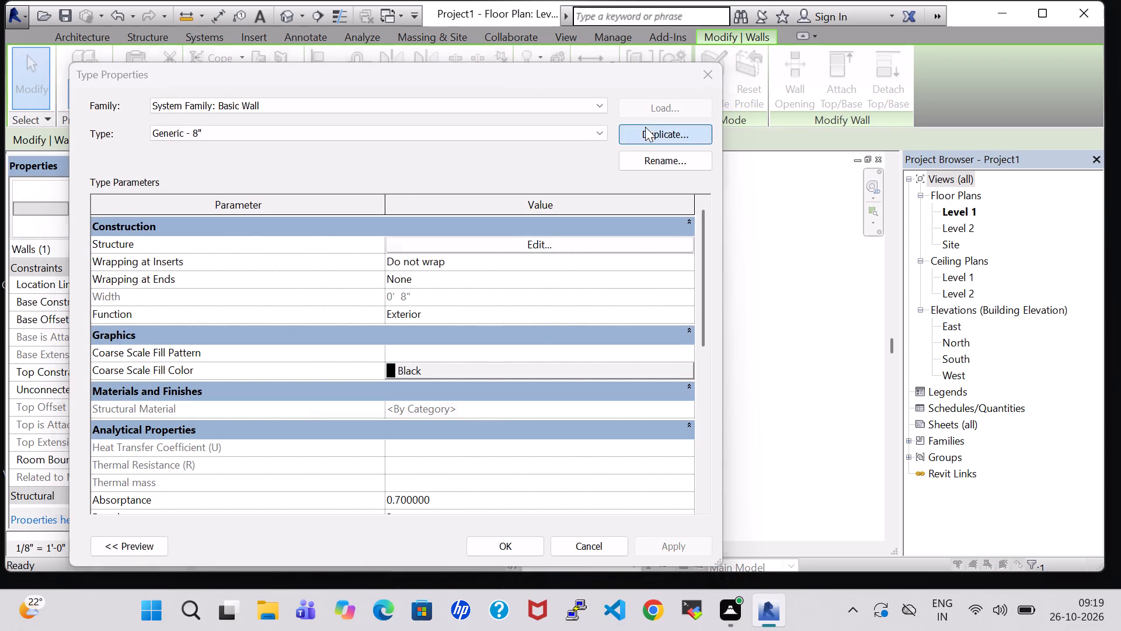
click(378, 309)
key(BackSpace)
key(BackSpace)
key(BackSpace)
key(BackSpace)
key(BackSpace)
key(BackSpace)
key(BackSpace)
key(BackSpace)
key(BackSpace)
key(BackSpace)
key(BackSpace)
key(BackSpace)
key(BackSpace)
key(BackSpace)
key(BackSpace)
key(BackSpace)
key(BackSpace)
key(BackSpace)
key(BackSpace)
key(BackSpace)
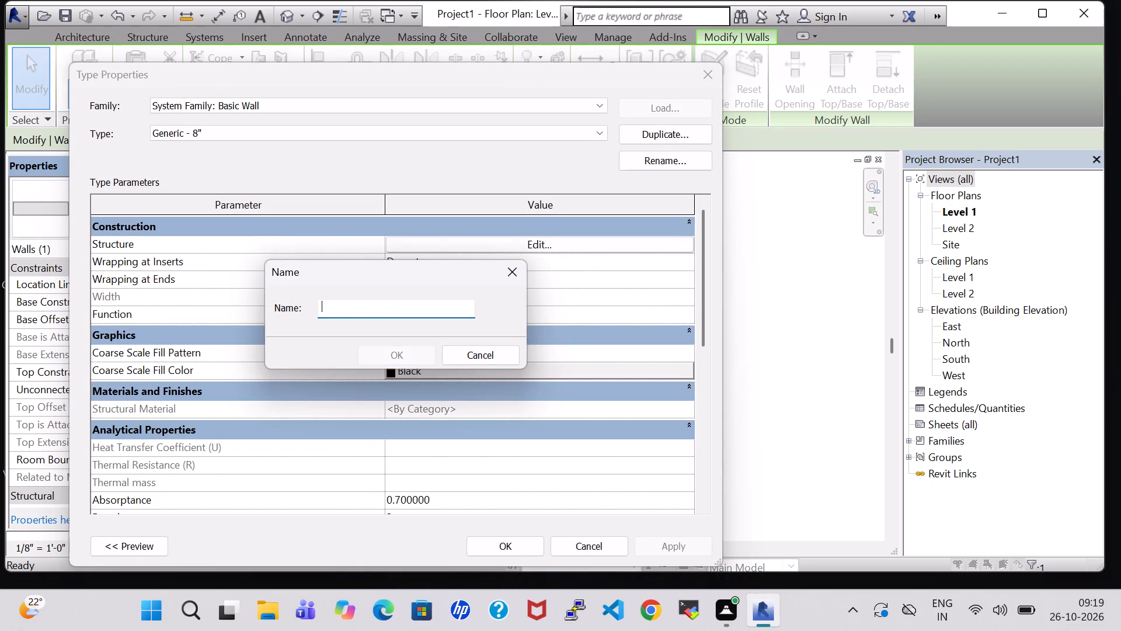
text(INNER)
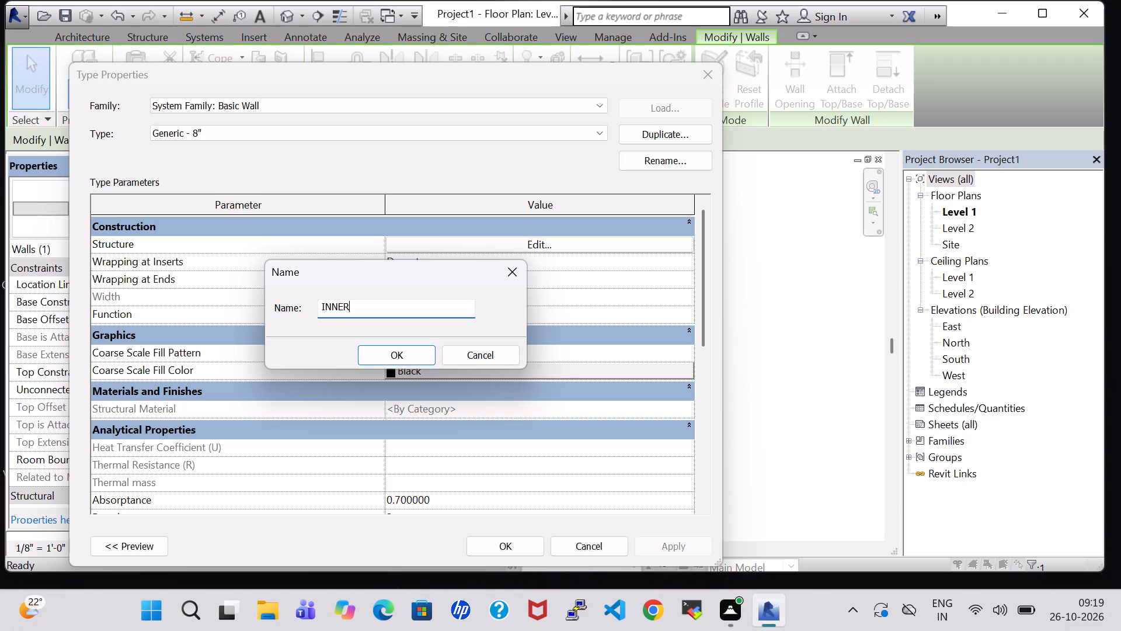
key(space)
text(6)
key(shift+quotedbl)
key(Return)
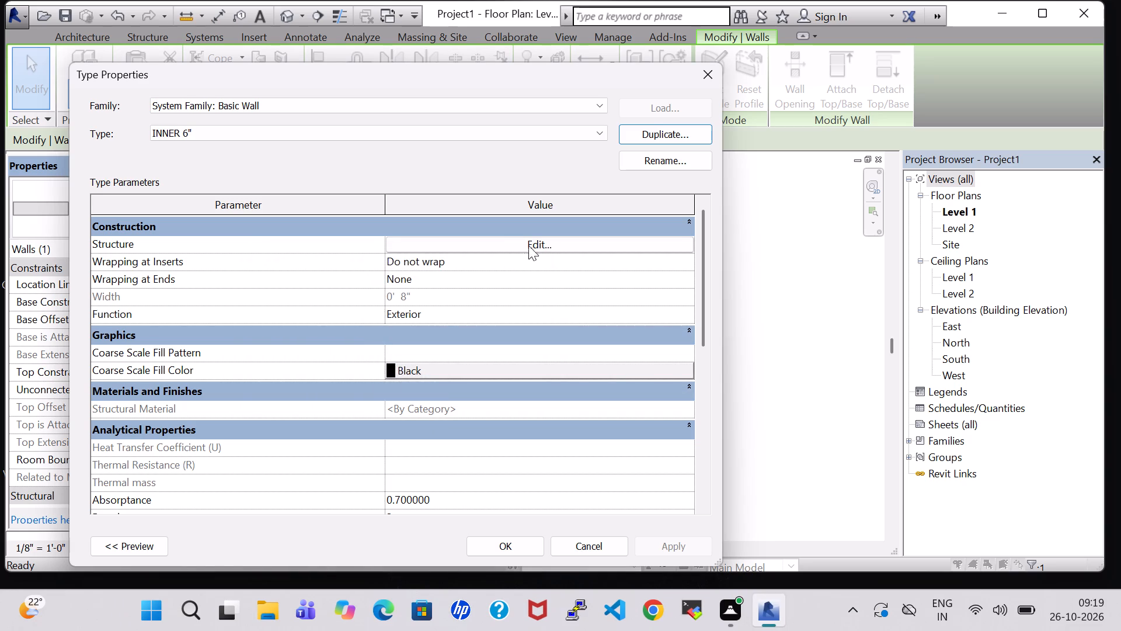
Set the structure layer thickness of the INNER 6" wall type to 6".
click(559, 243)
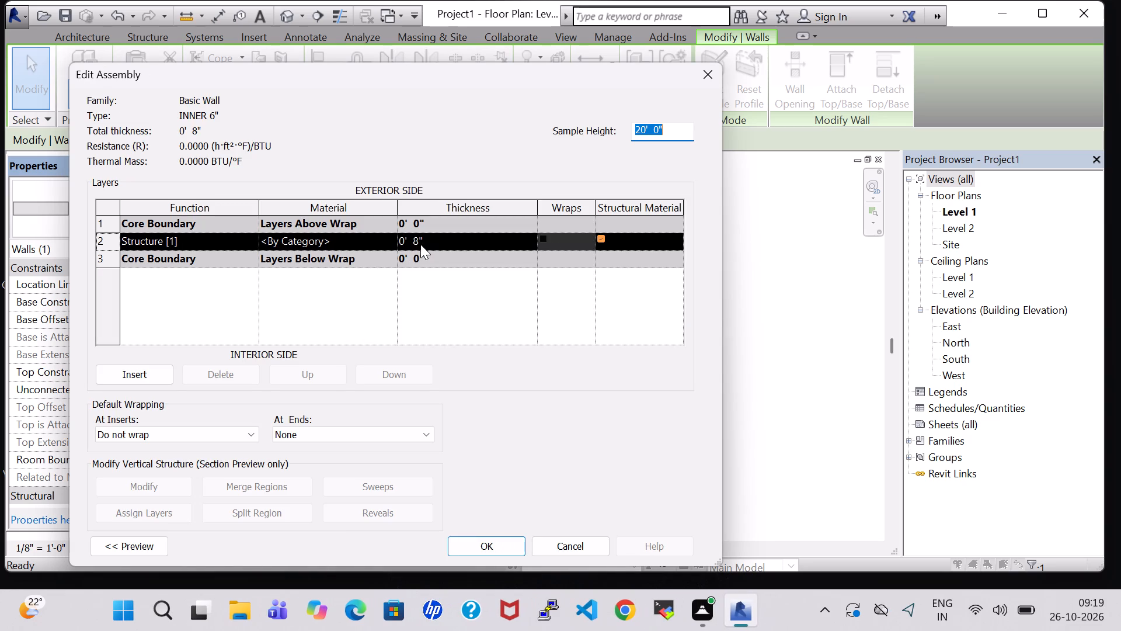
click(420, 244)
key(BackSpace)
key(6)
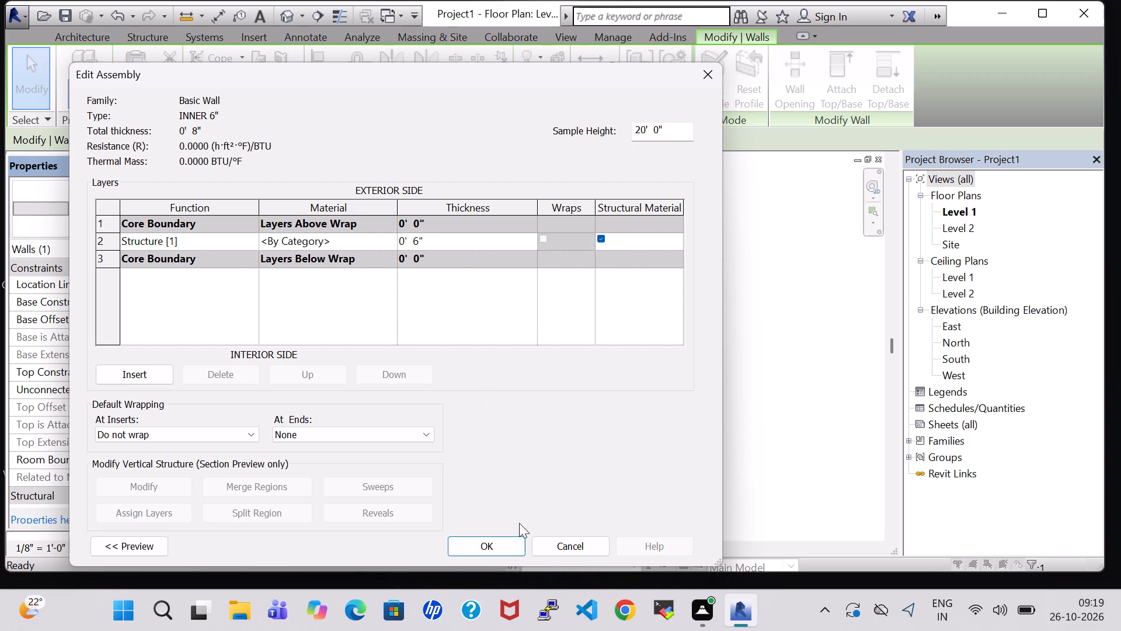
click(506, 543)
click(509, 543)
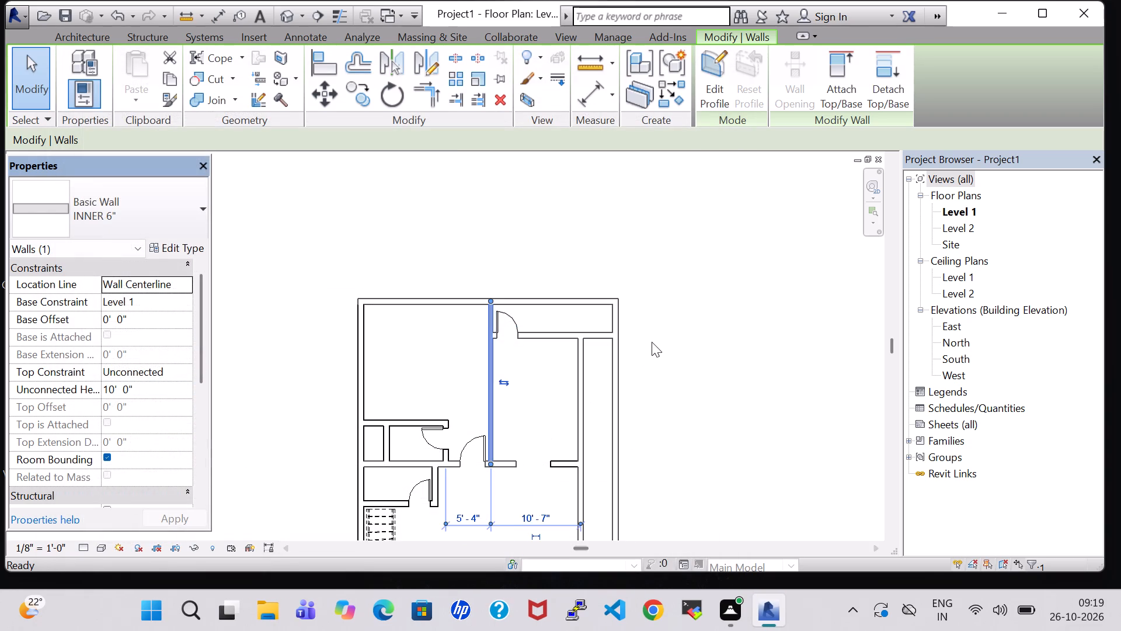
click(654, 342)
Change the northeast strip room's south wall and the long north-south wall nearest the east exterior wall to INNER 6".
click(560, 334)
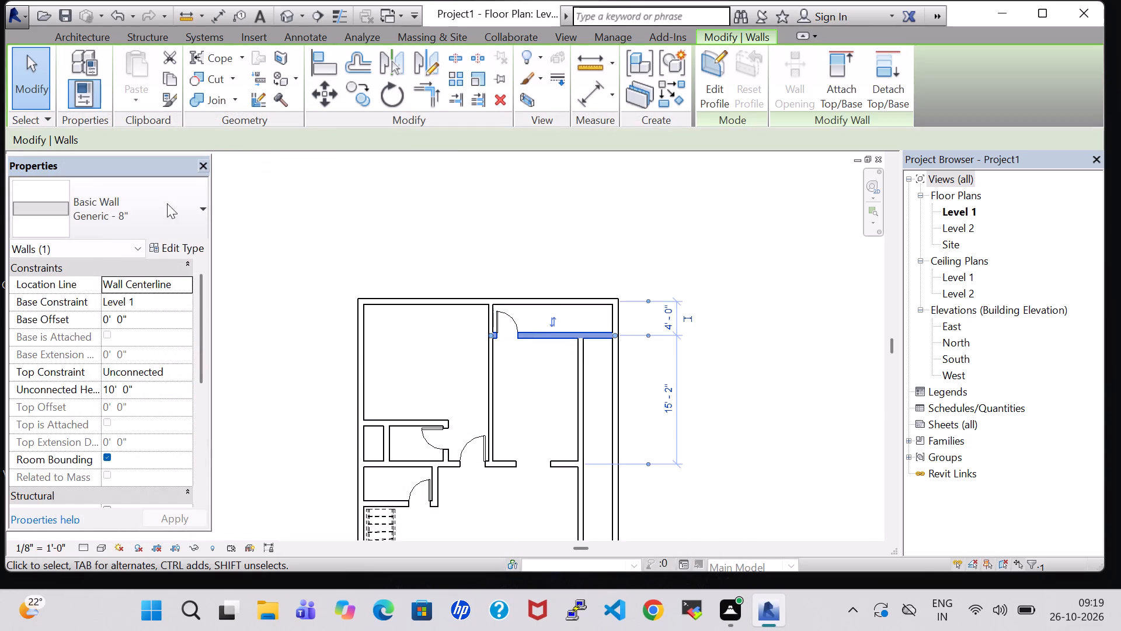
click(163, 207)
click(123, 617)
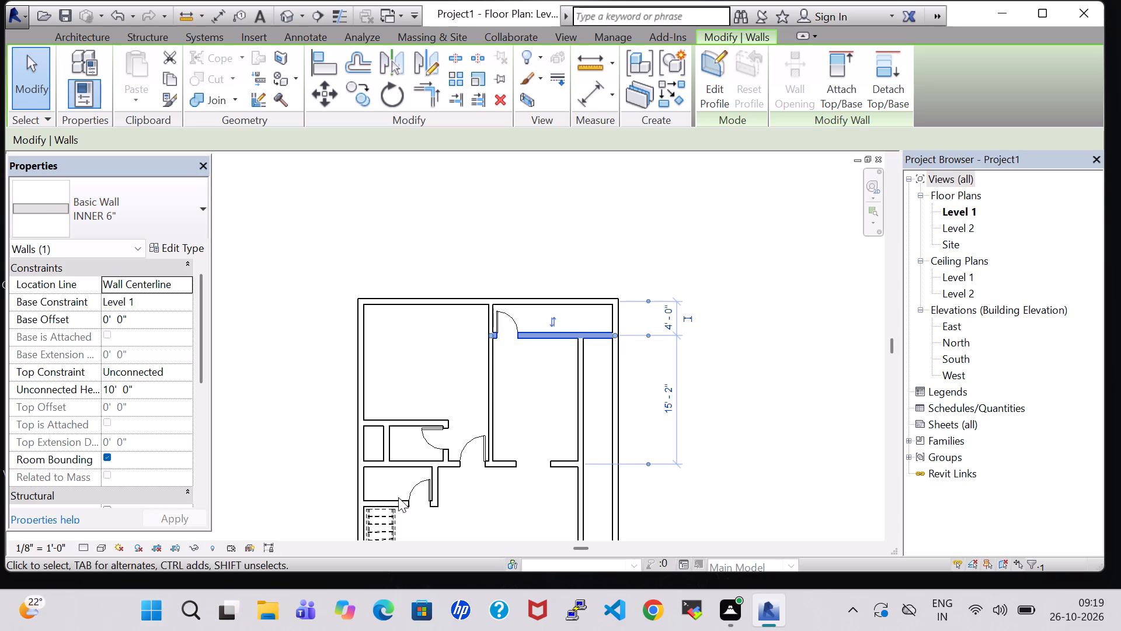
click(580, 401)
click(139, 197)
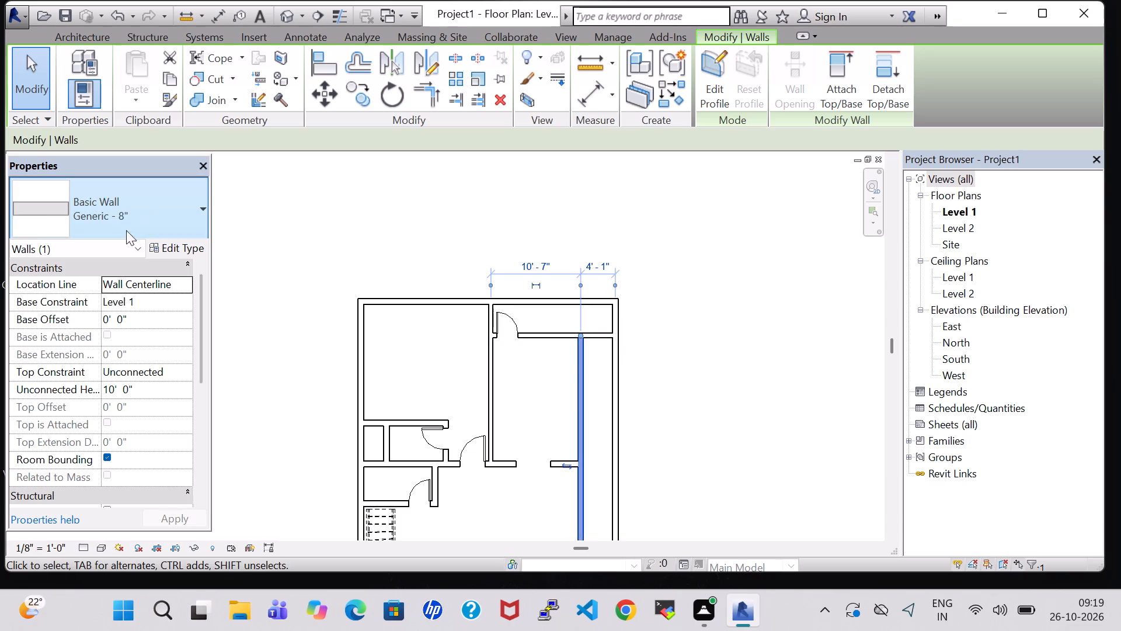
click(121, 614)
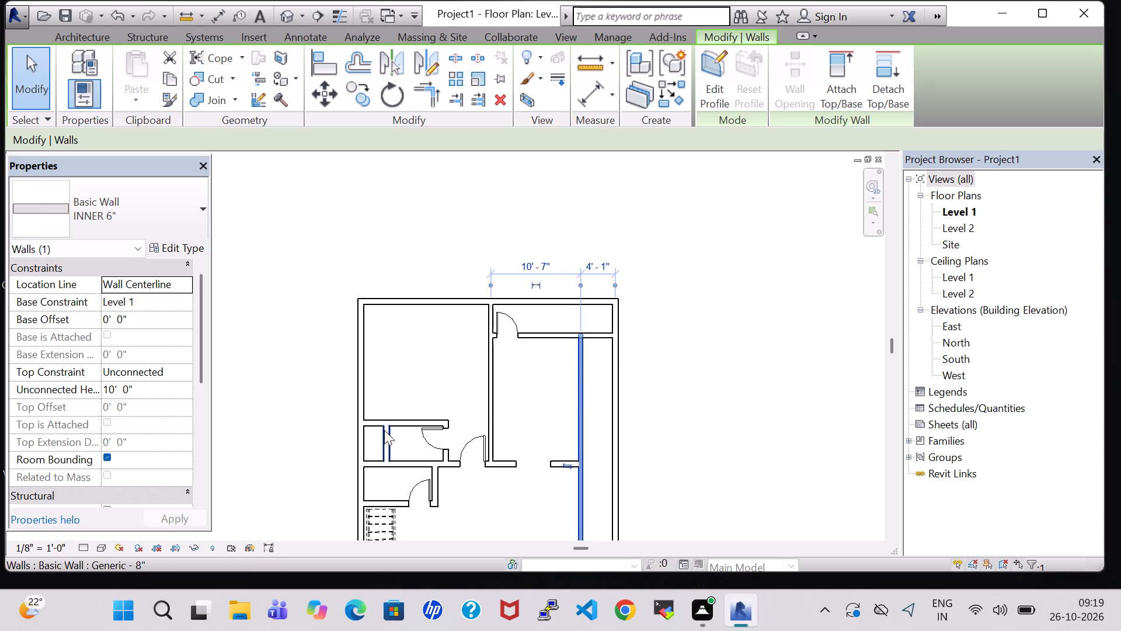
Change the northwest room's south wall and the short north-south partition just below it to INNER 6".
click(395, 425)
click(131, 212)
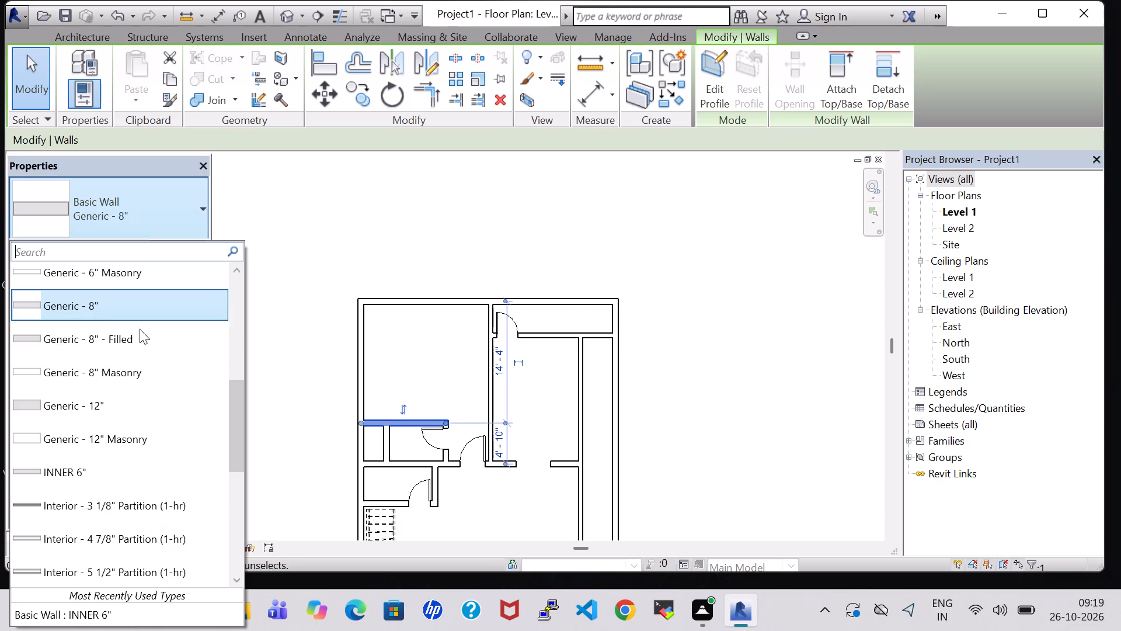
click(143, 625)
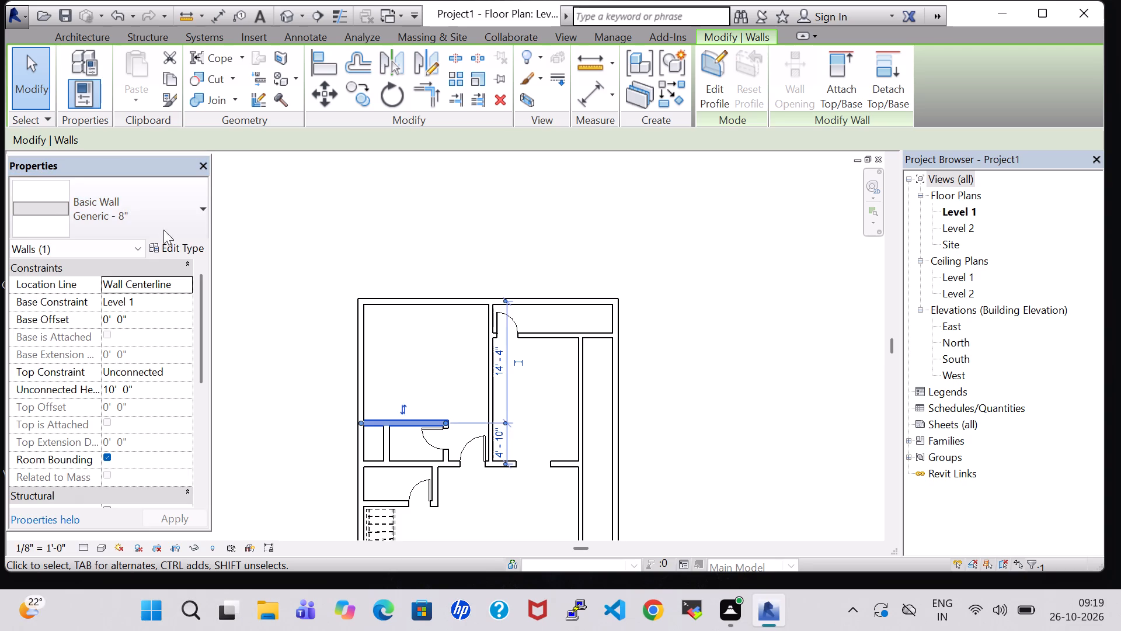
click(160, 219)
click(109, 612)
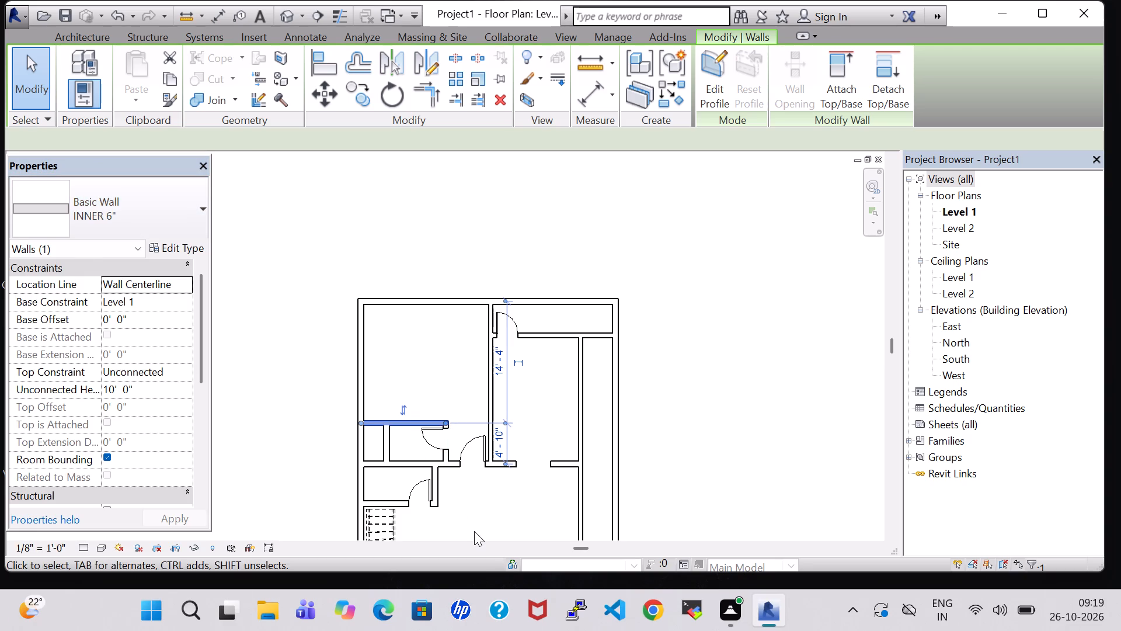
click(474, 531)
click(386, 447)
click(141, 205)
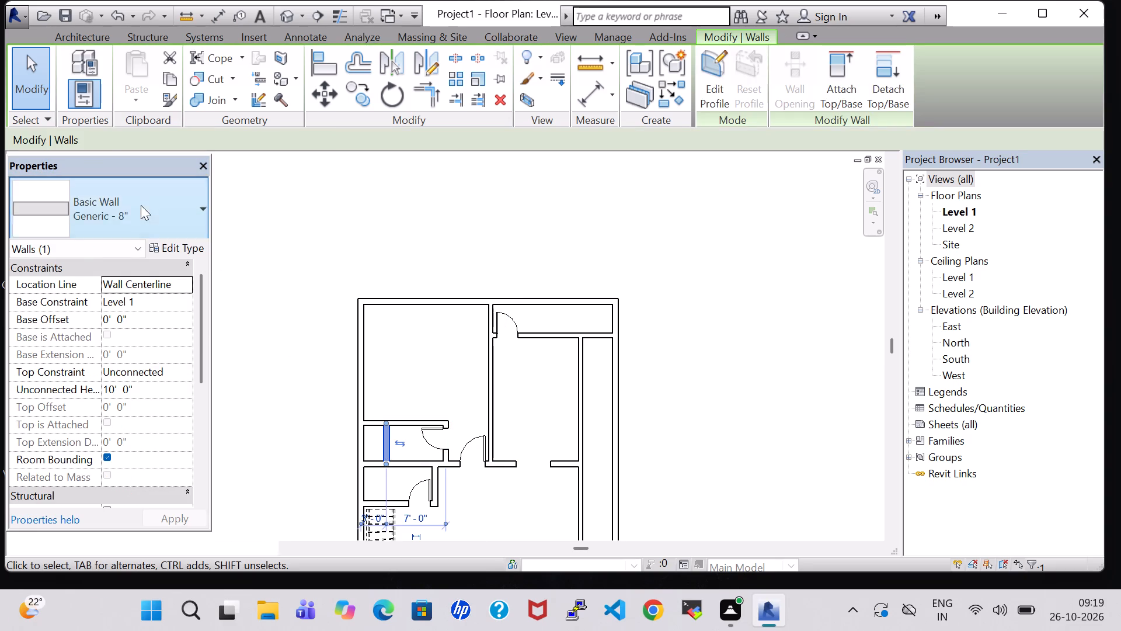
click(121, 620)
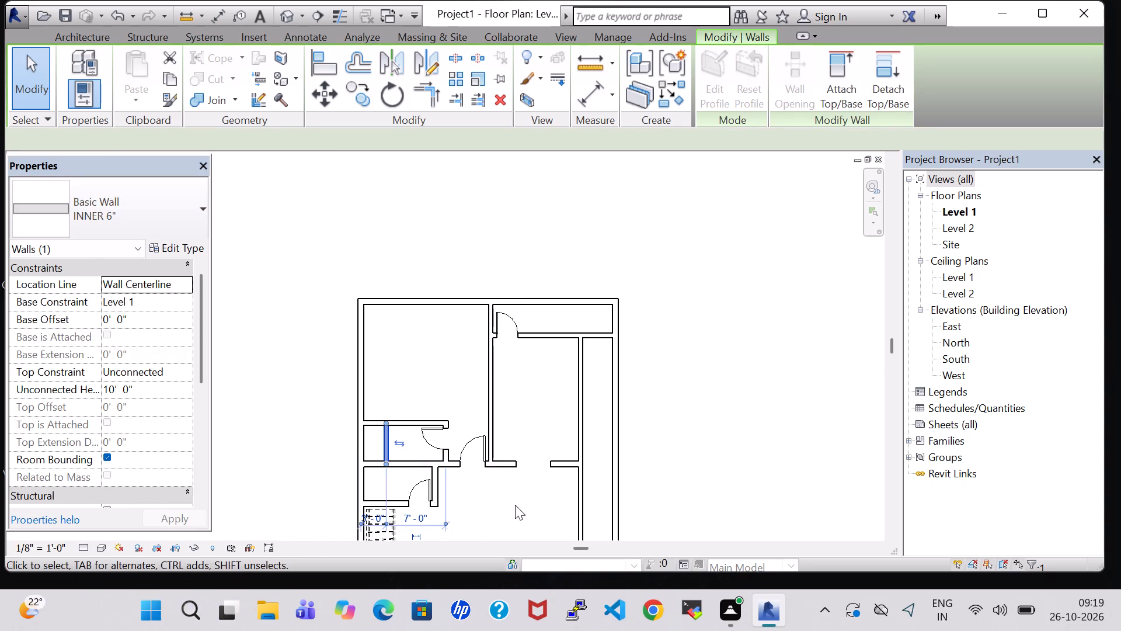
click(515, 505)
Change the east-west wall running from the west exterior wall to the wide wall opening to INNER 6".
click(422, 464)
click(180, 210)
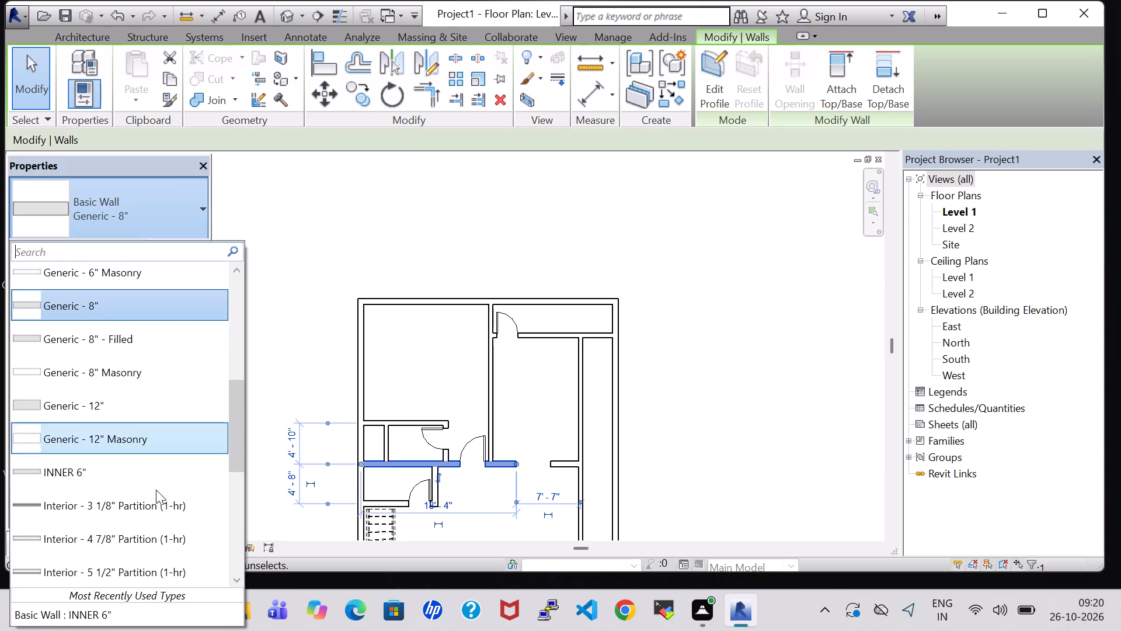
click(148, 607)
click(754, 425)
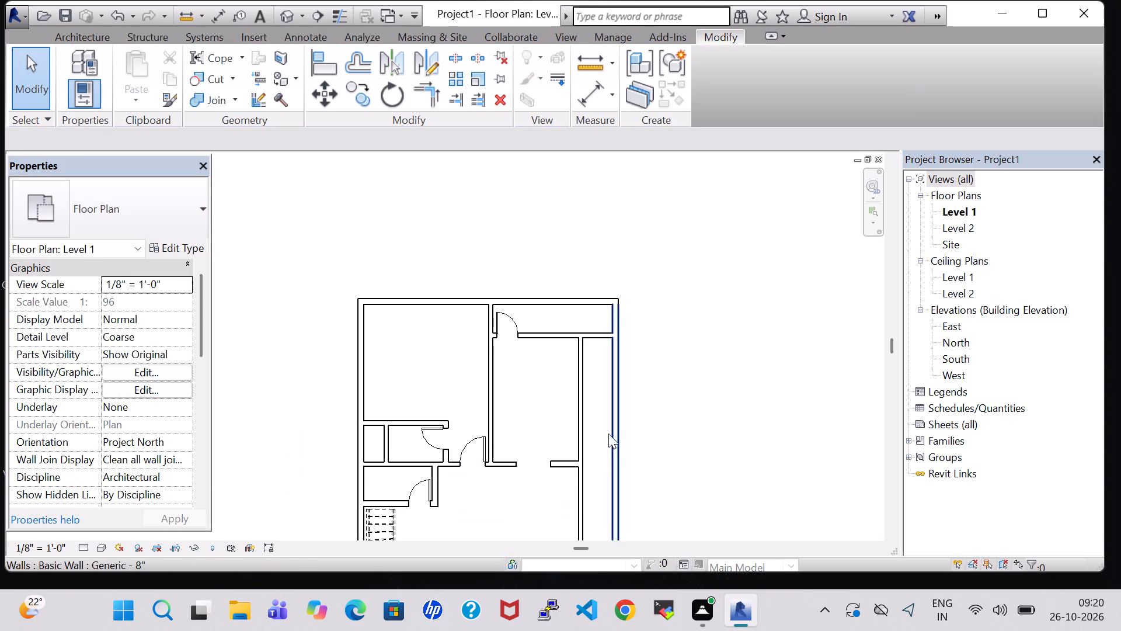
Change the short east-west wall just east of the wide wall opening to INNER 6".
click(571, 464)
click(160, 207)
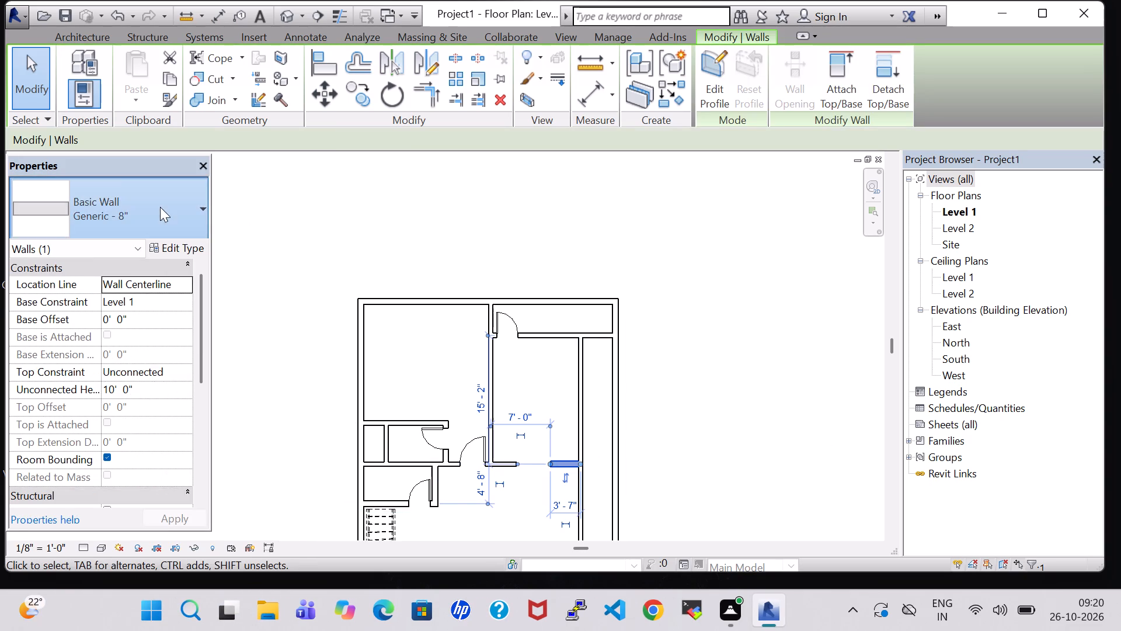
click(123, 620)
click(690, 460)
Change the south and east walls of the small room directly north of the stair to INNER 6".
middle_drag(690, 460, 732, 293)
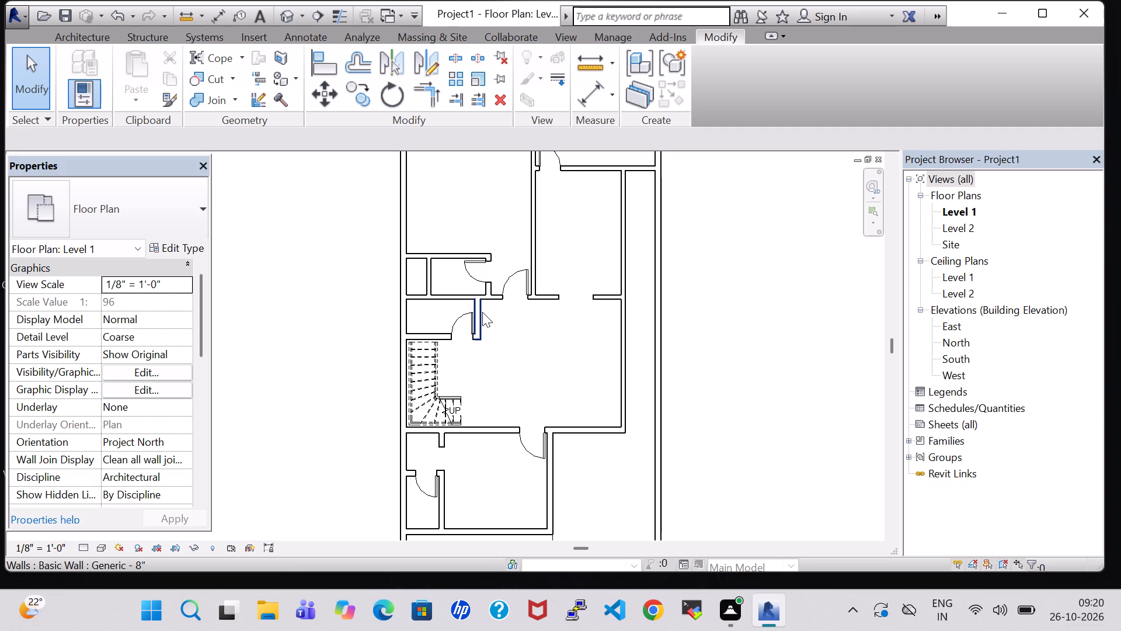
click(421, 330)
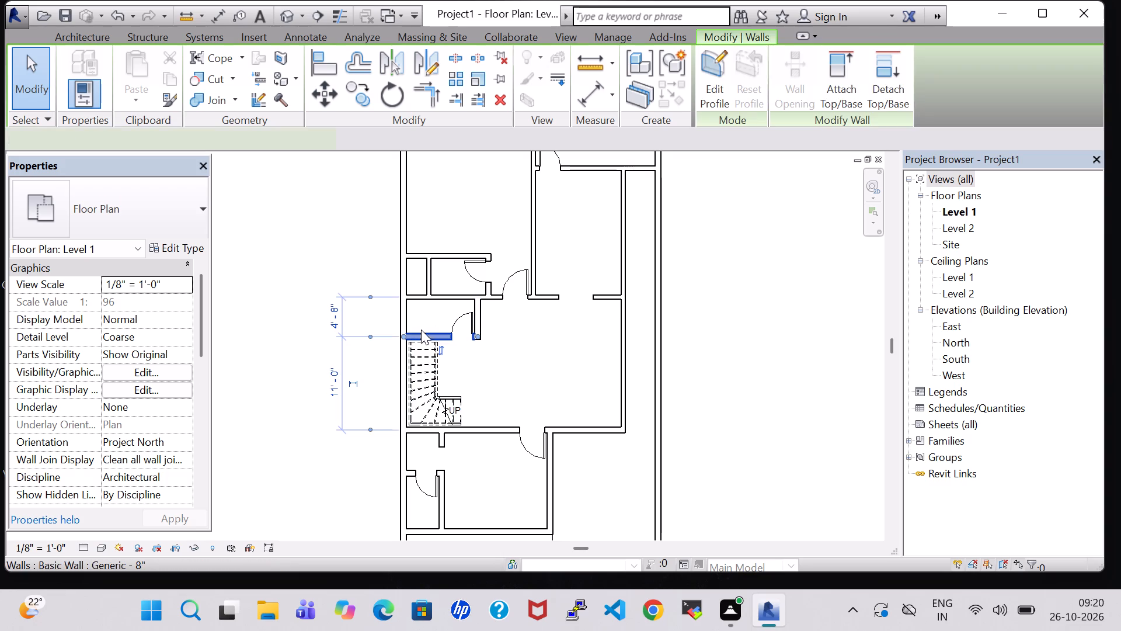
click(168, 214)
click(54, 619)
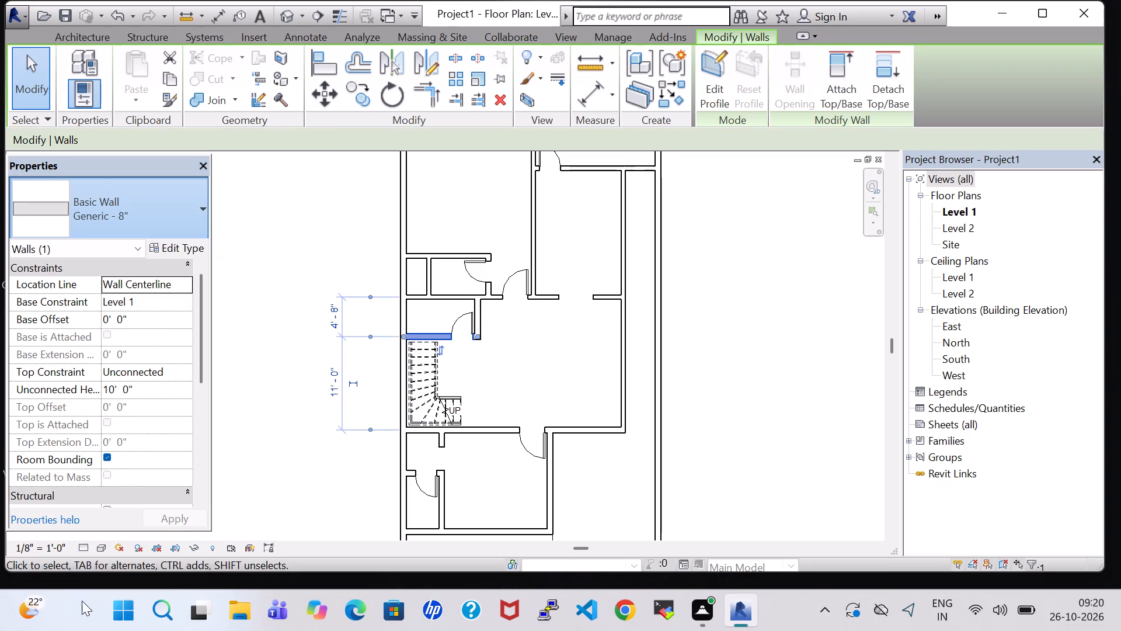
click(565, 387)
scroll(565, 387, up, 3)
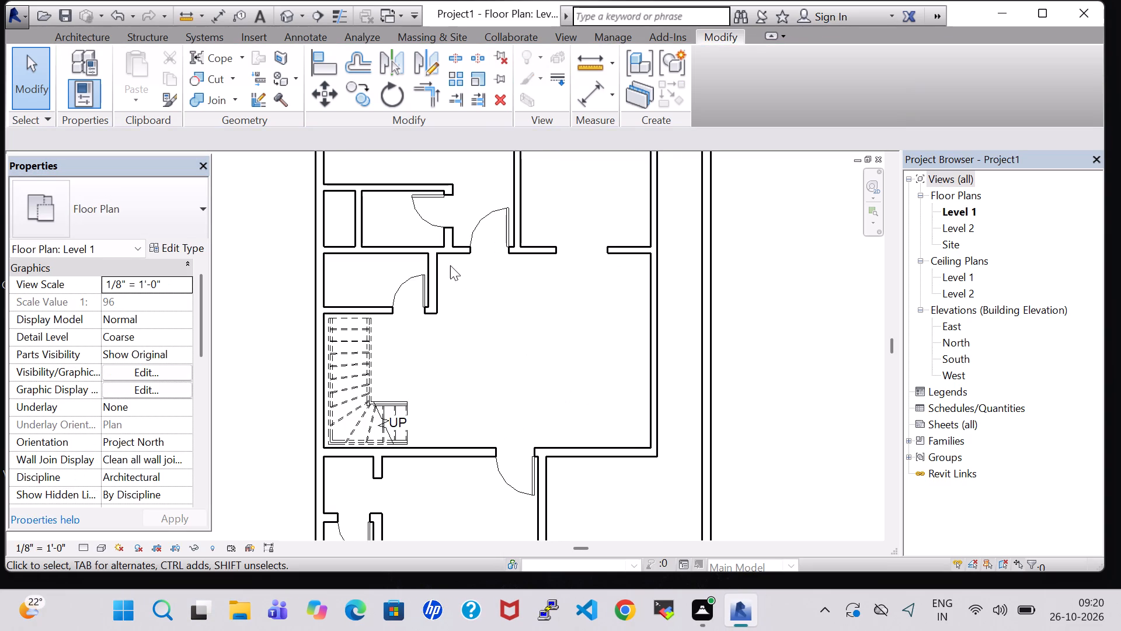
click(434, 267)
click(180, 220)
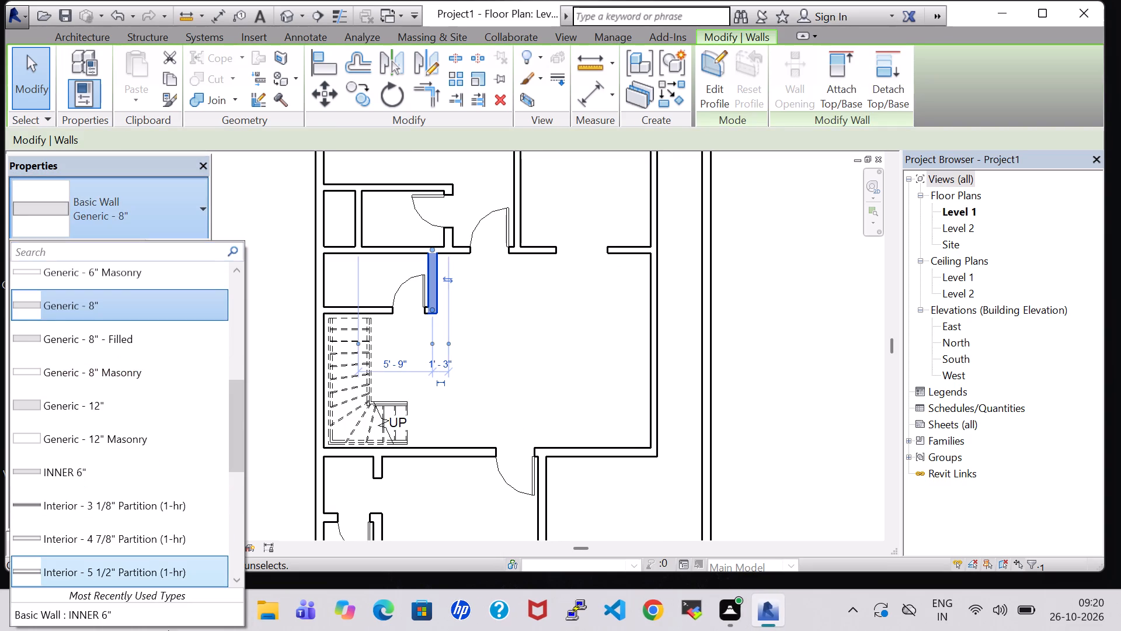
click(165, 607)
click(574, 339)
Change the long east-west wall along the south side of the stair and central hall to INNER 6".
click(452, 450)
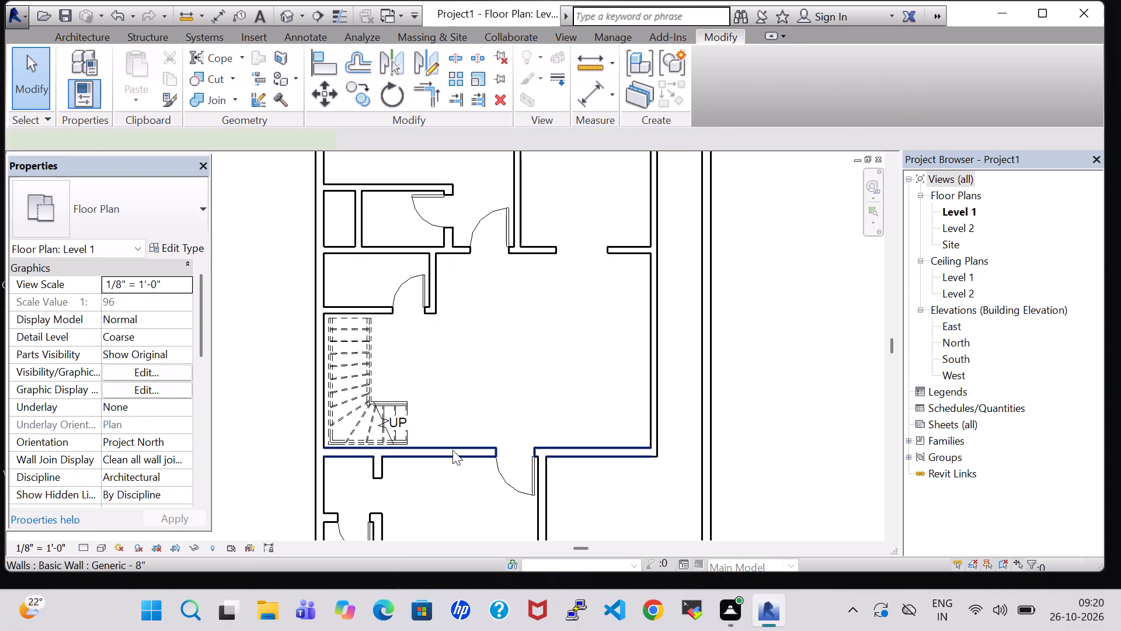
click(141, 195)
click(86, 618)
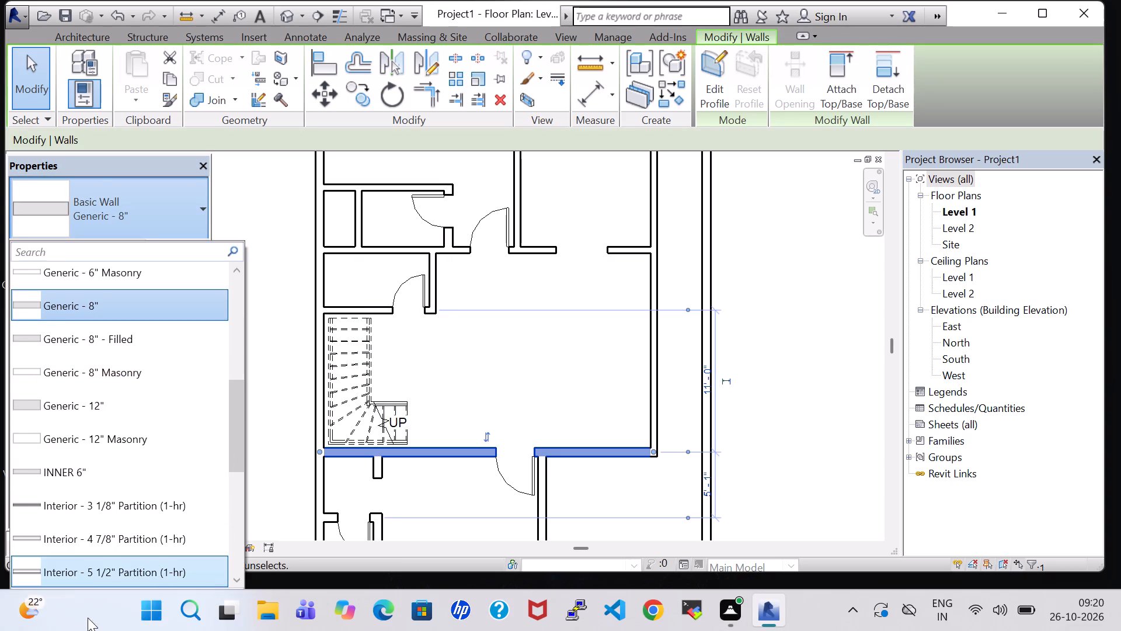
click(560, 327)
Change the short wall stub south of the stair and the north-south wall of the small southwest room to INNER 6".
scroll(675, 363, down, 1)
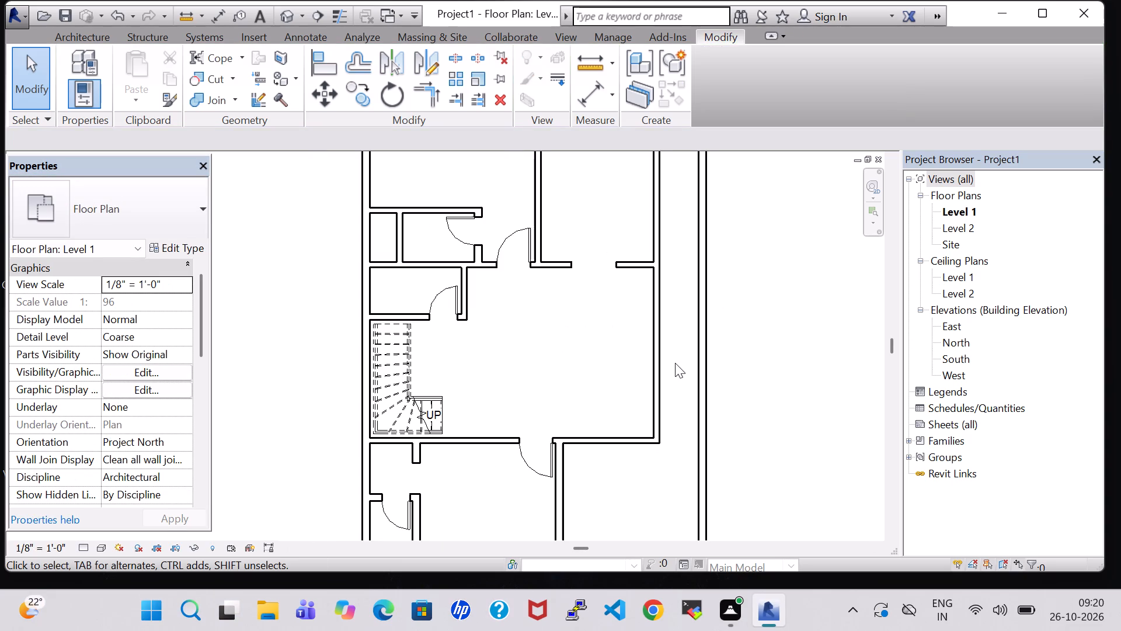
middle_drag(675, 363, 674, 286)
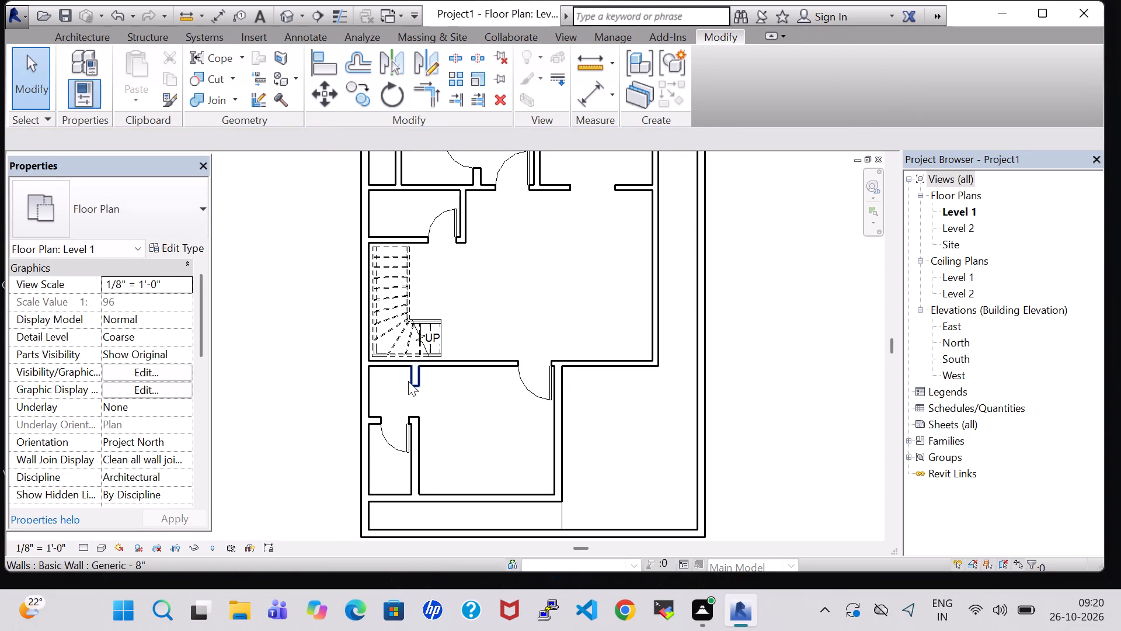
click(408, 381)
click(142, 204)
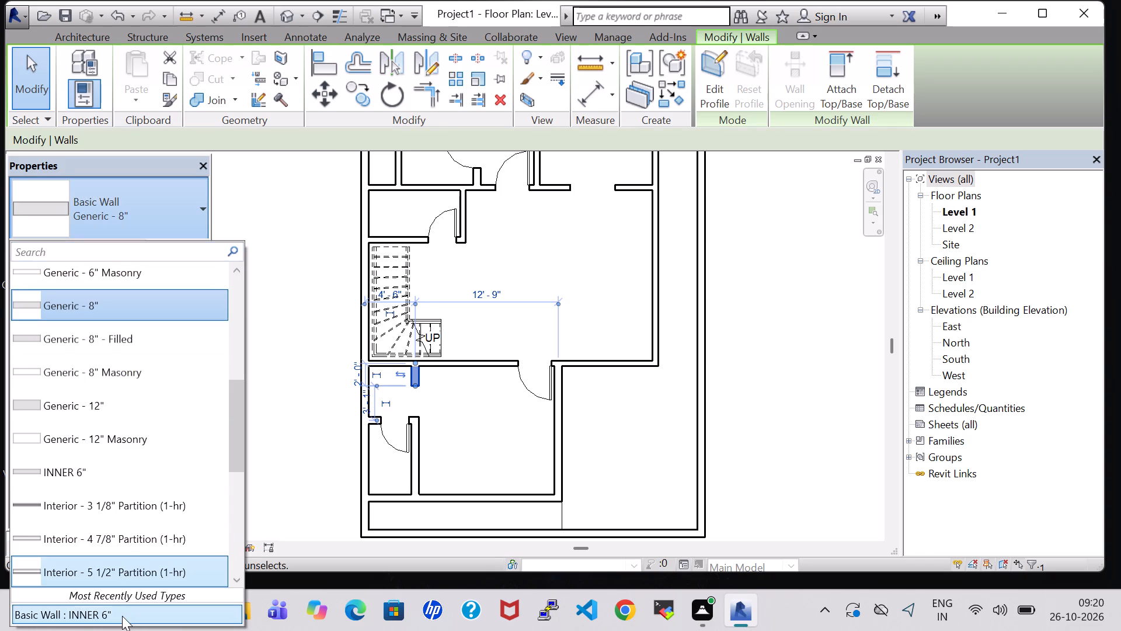
click(122, 616)
click(508, 452)
click(421, 451)
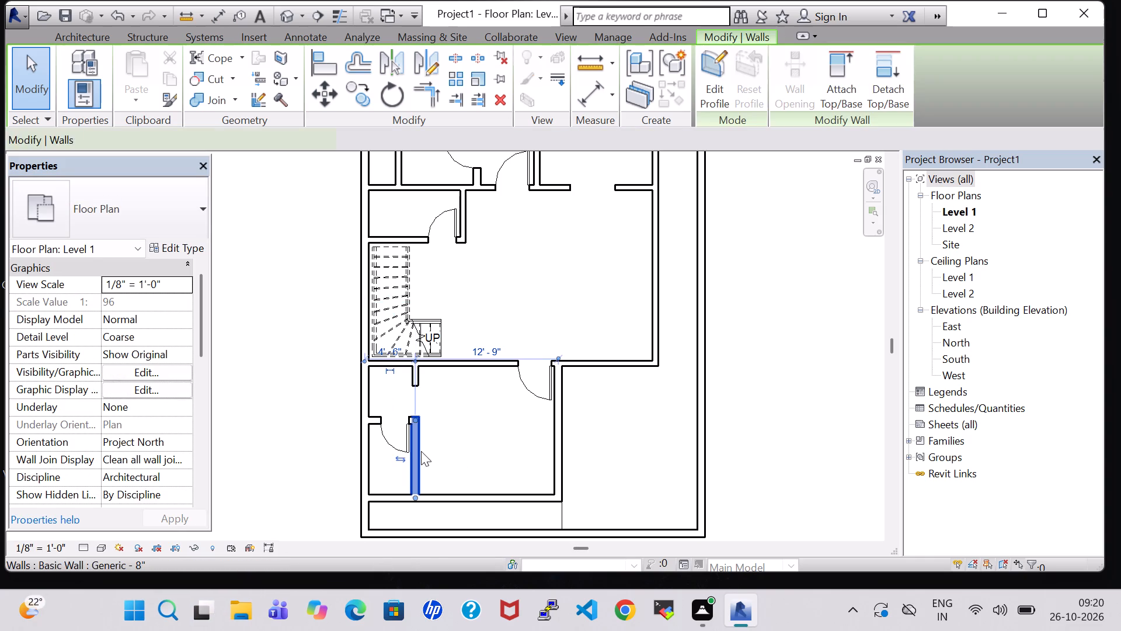
click(151, 224)
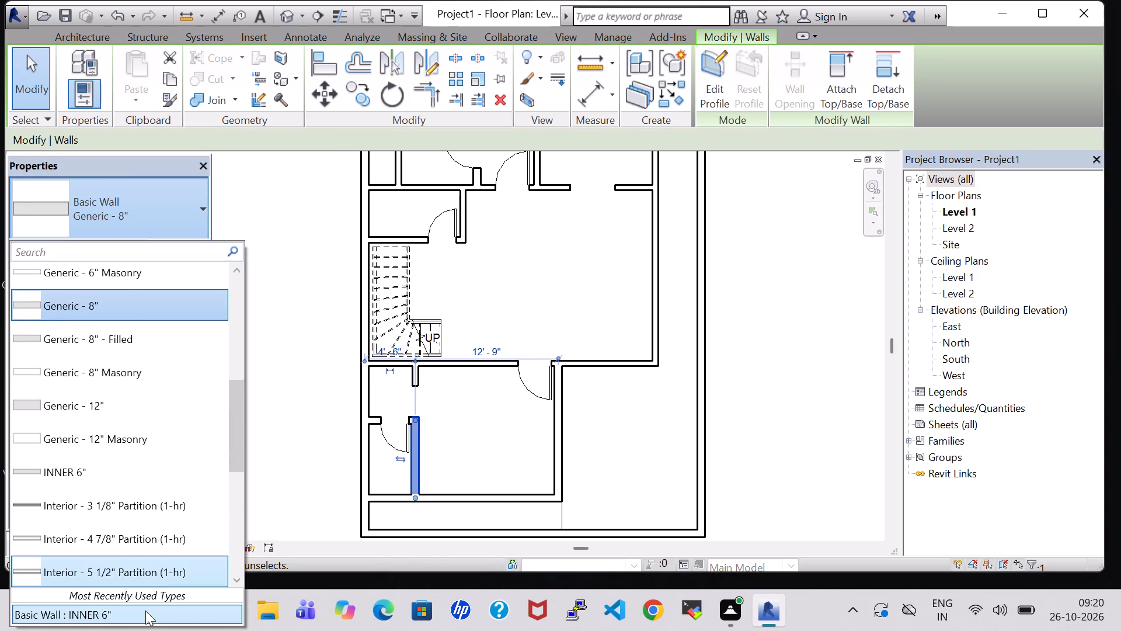
click(145, 611)
click(508, 443)
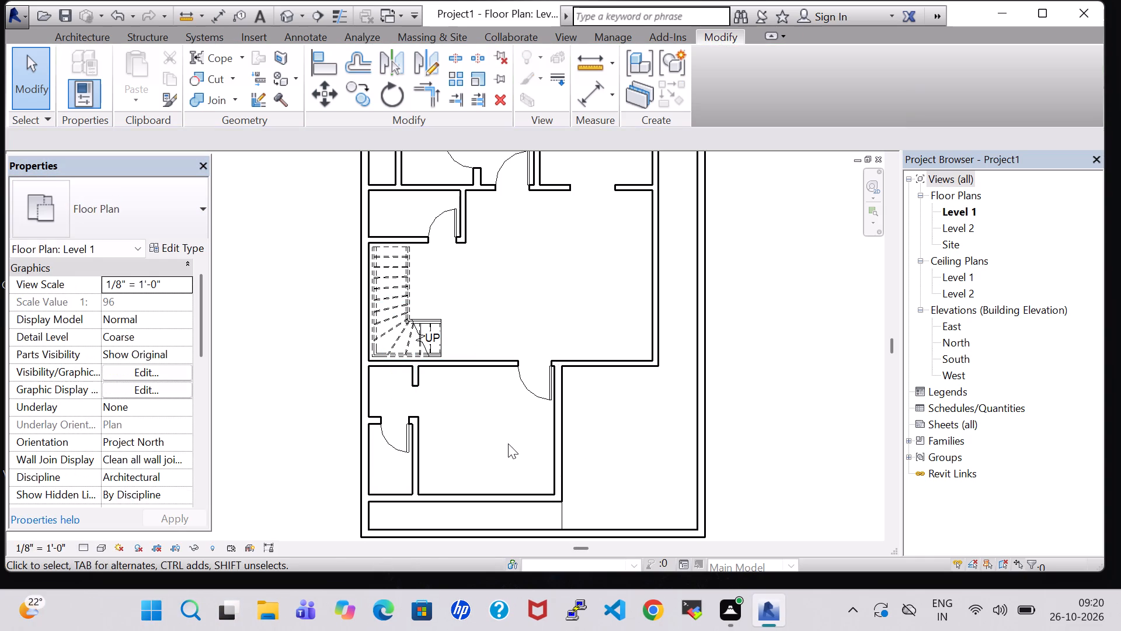
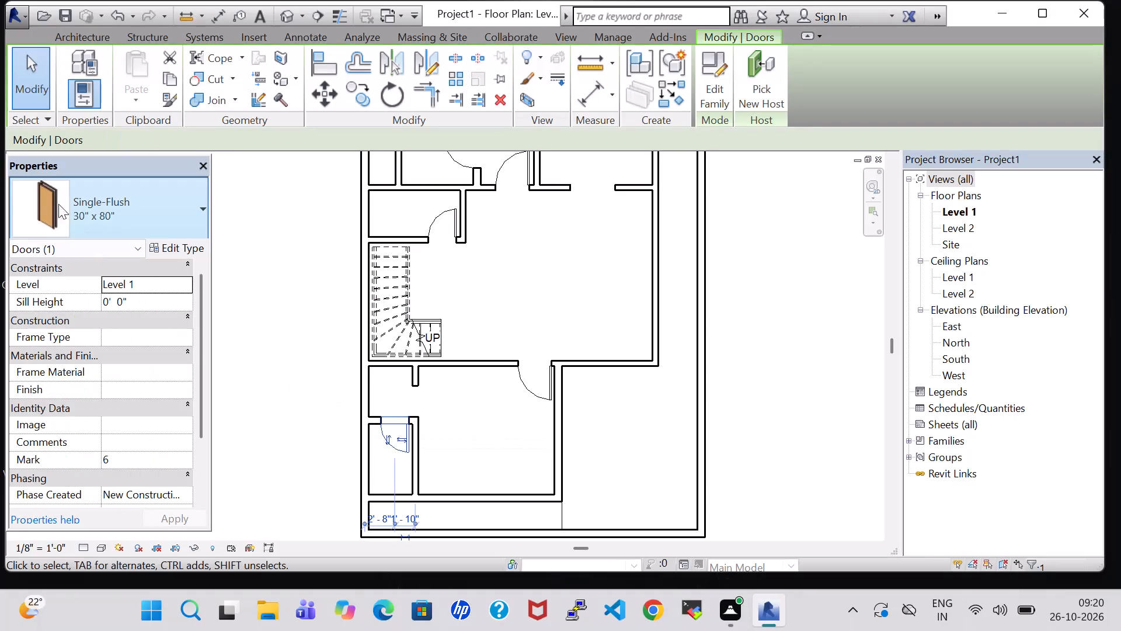
Change the short east-west wall containing the door of the small southwest room to INNER 6".
click(85, 202)
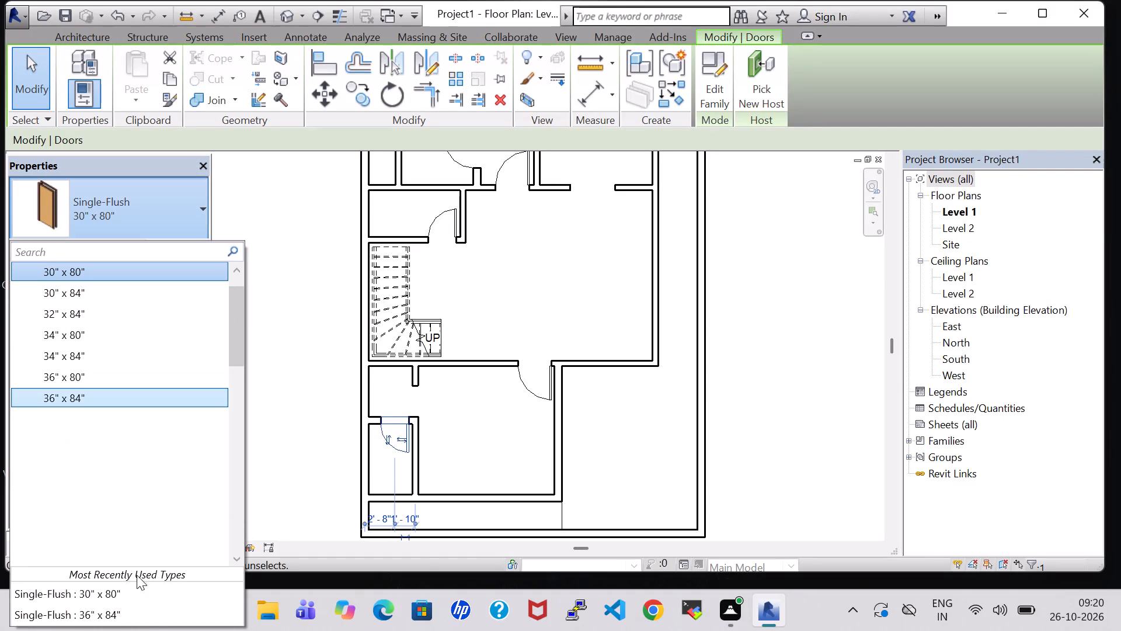
click(275, 238)
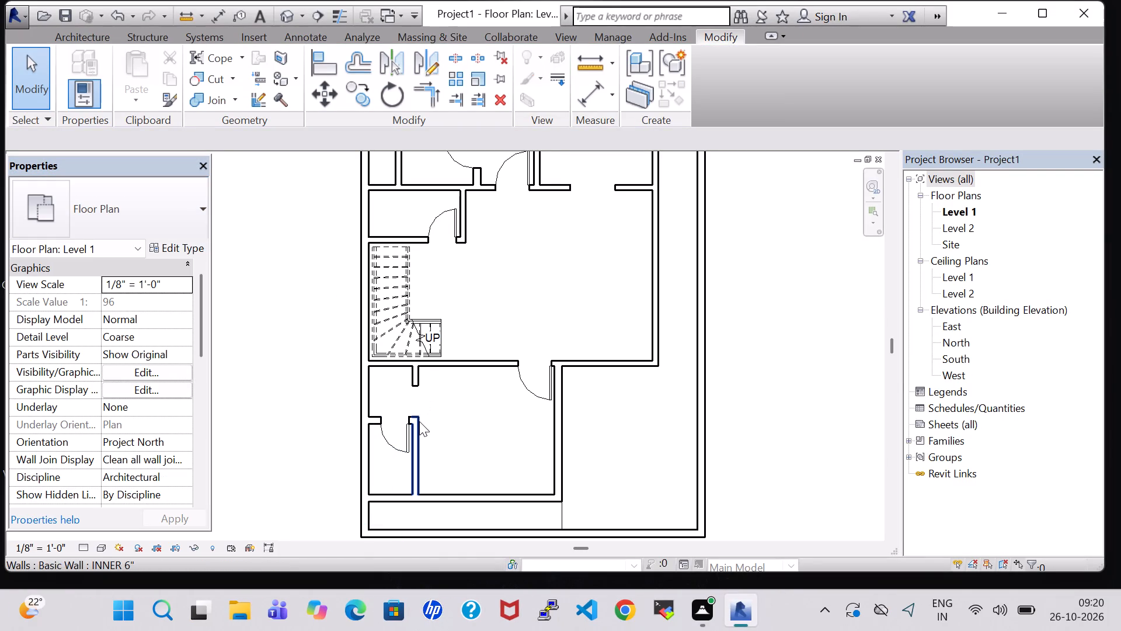
scroll(410, 482, up, 6)
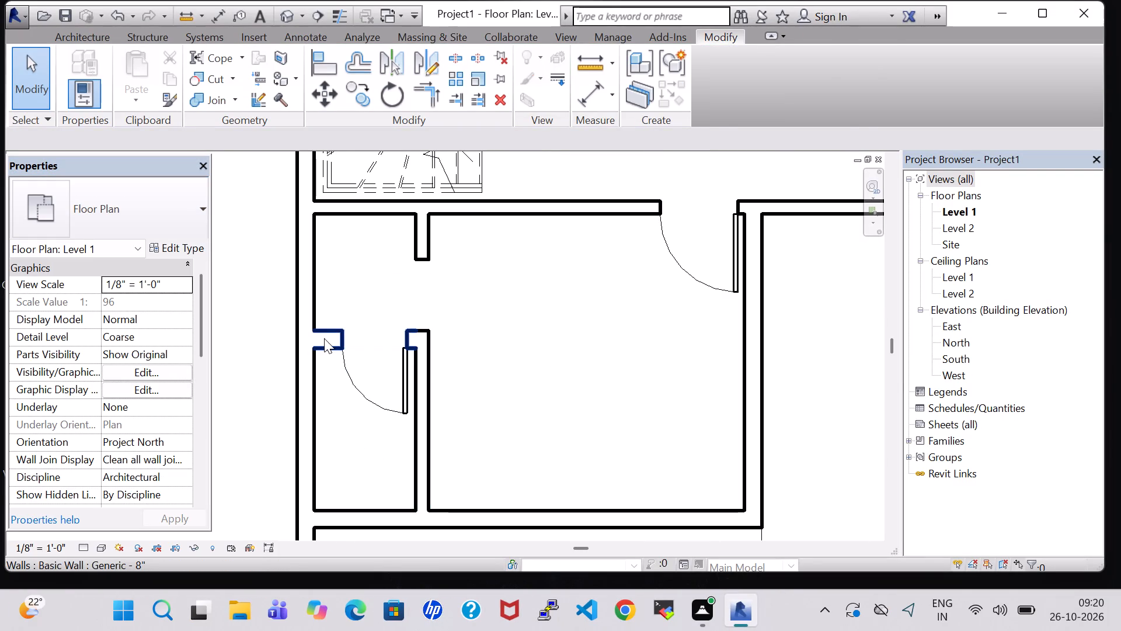
click(324, 338)
click(148, 210)
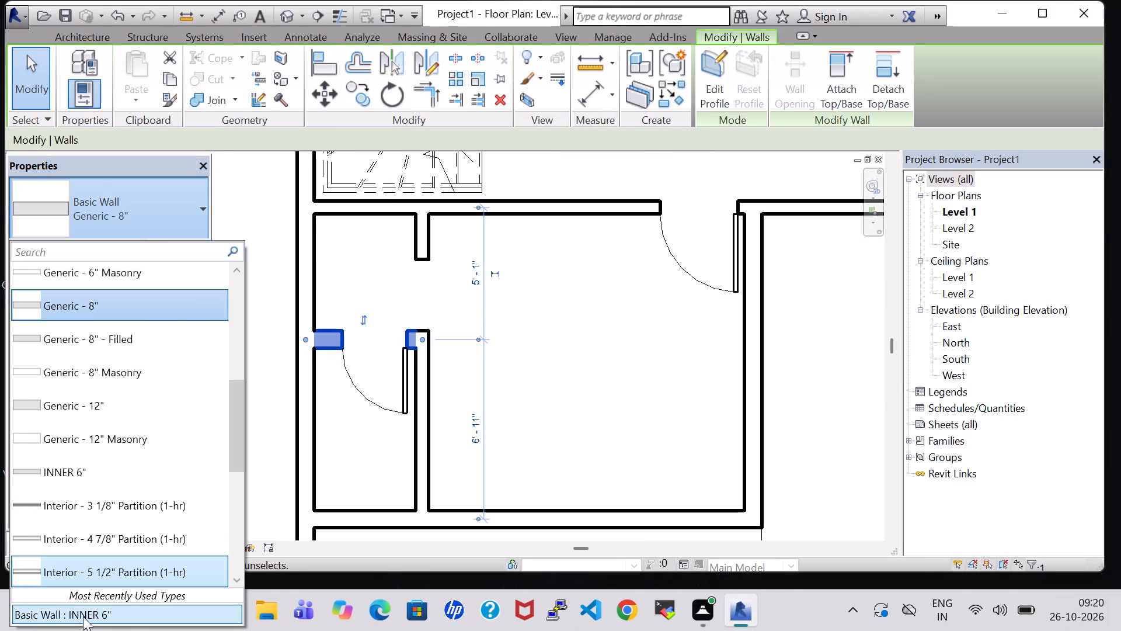
click(83, 616)
click(548, 421)
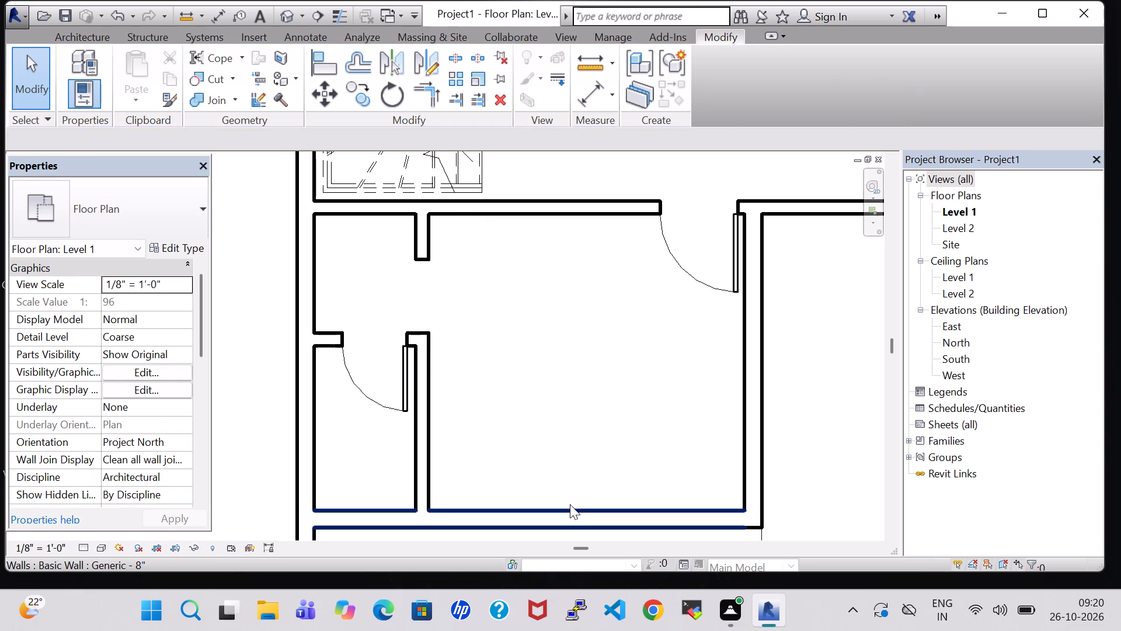
Change the south and east walls of the southern room block to the INNER 6" wall type.
click(570, 504)
scroll(364, 421, down, 6)
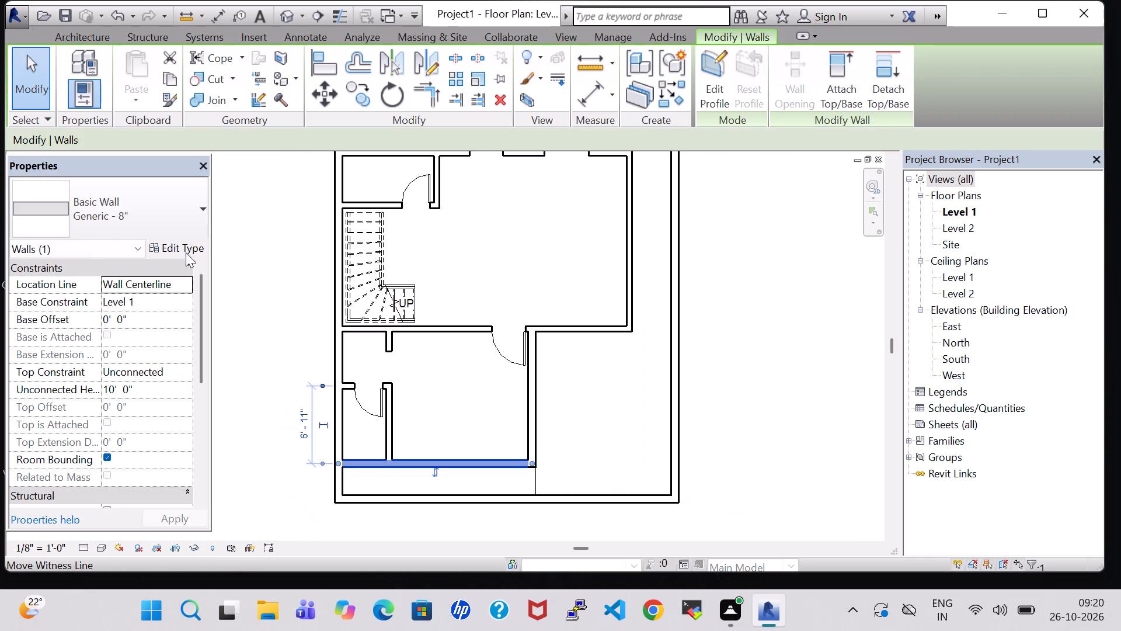
click(114, 197)
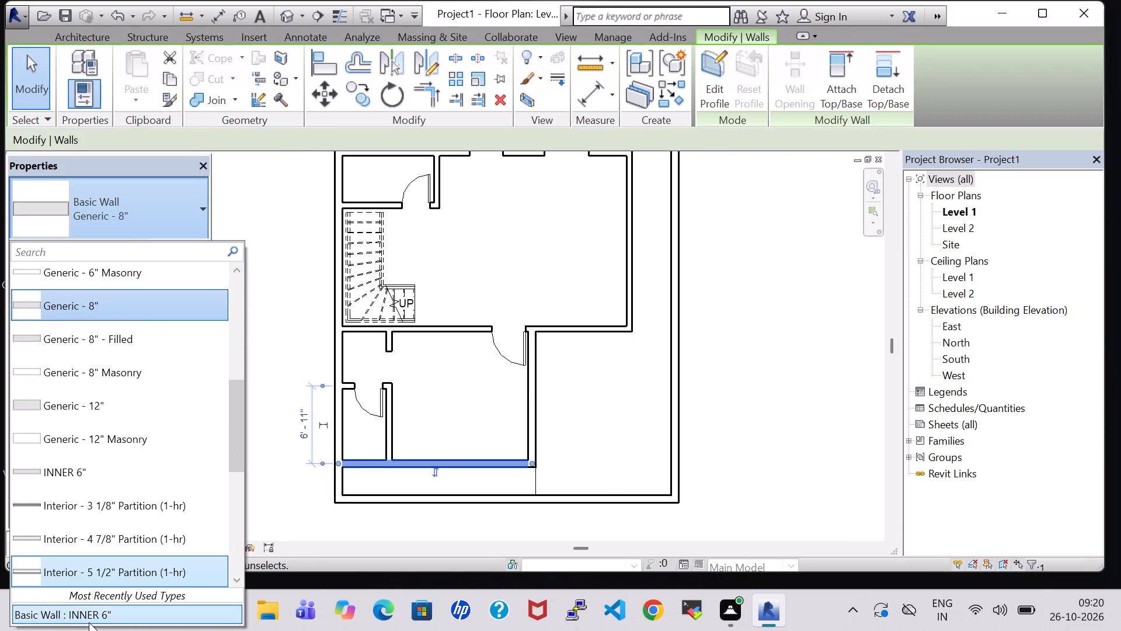
click(89, 622)
click(535, 408)
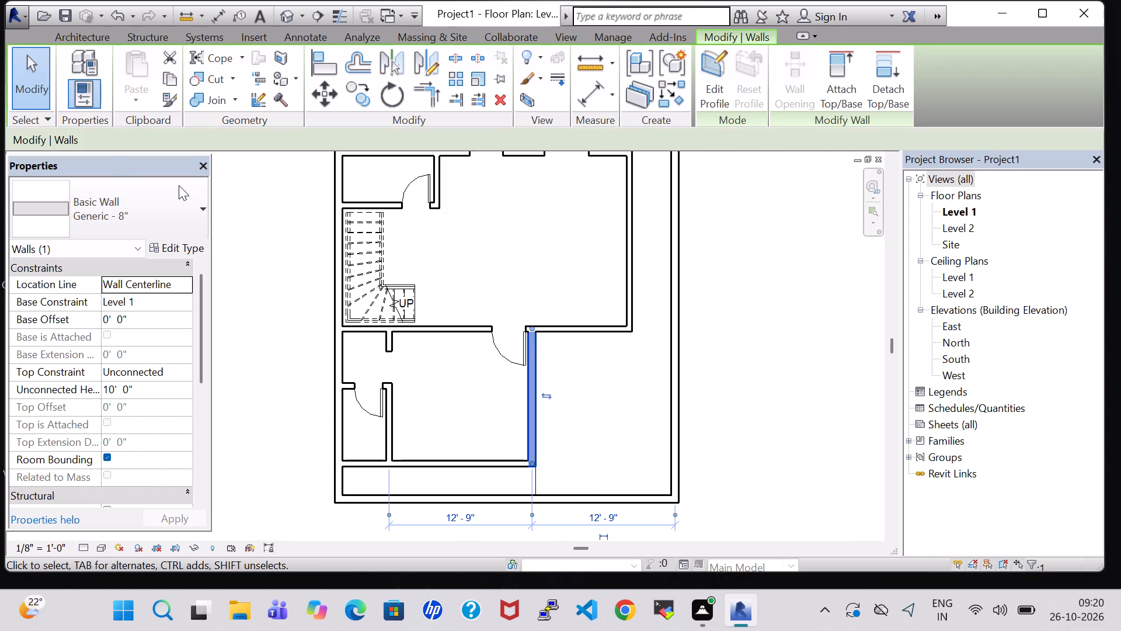
click(117, 198)
click(127, 619)
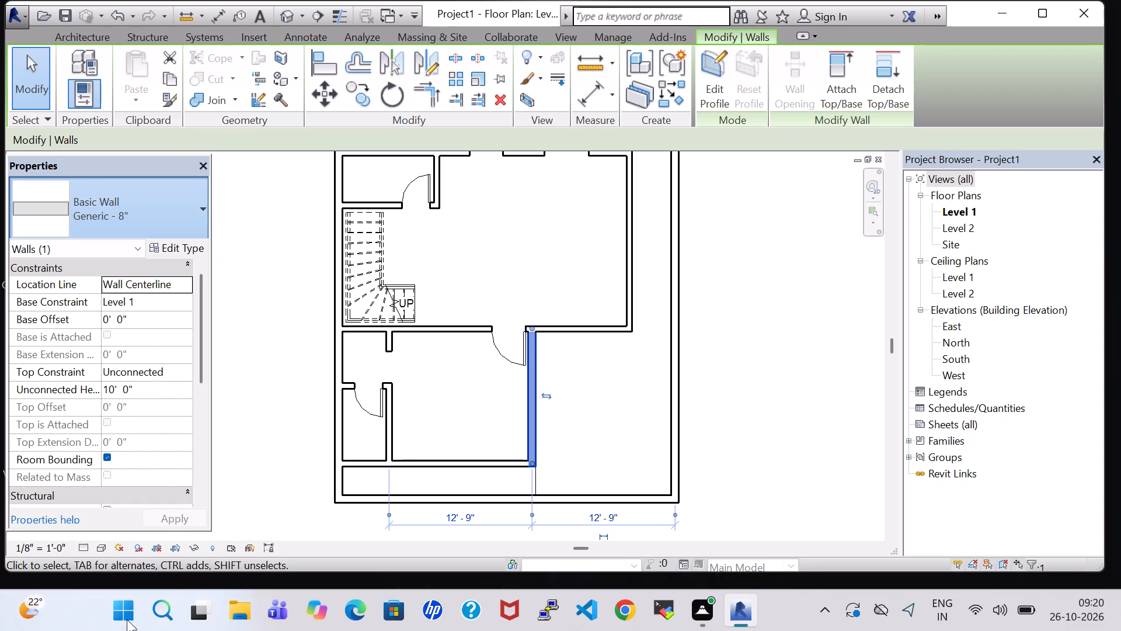
click(574, 405)
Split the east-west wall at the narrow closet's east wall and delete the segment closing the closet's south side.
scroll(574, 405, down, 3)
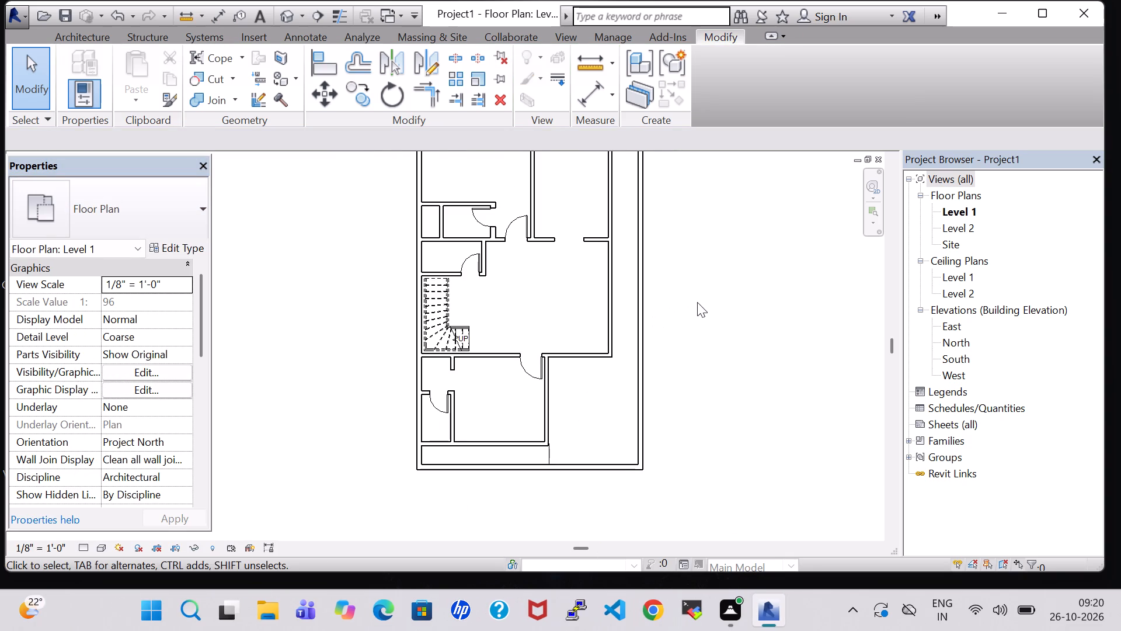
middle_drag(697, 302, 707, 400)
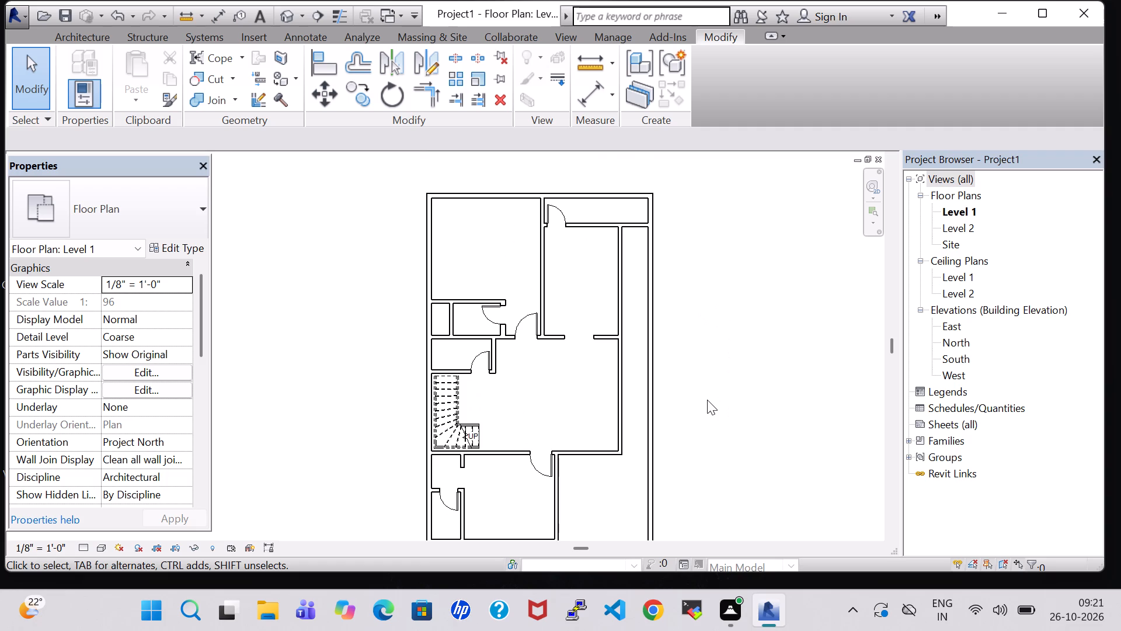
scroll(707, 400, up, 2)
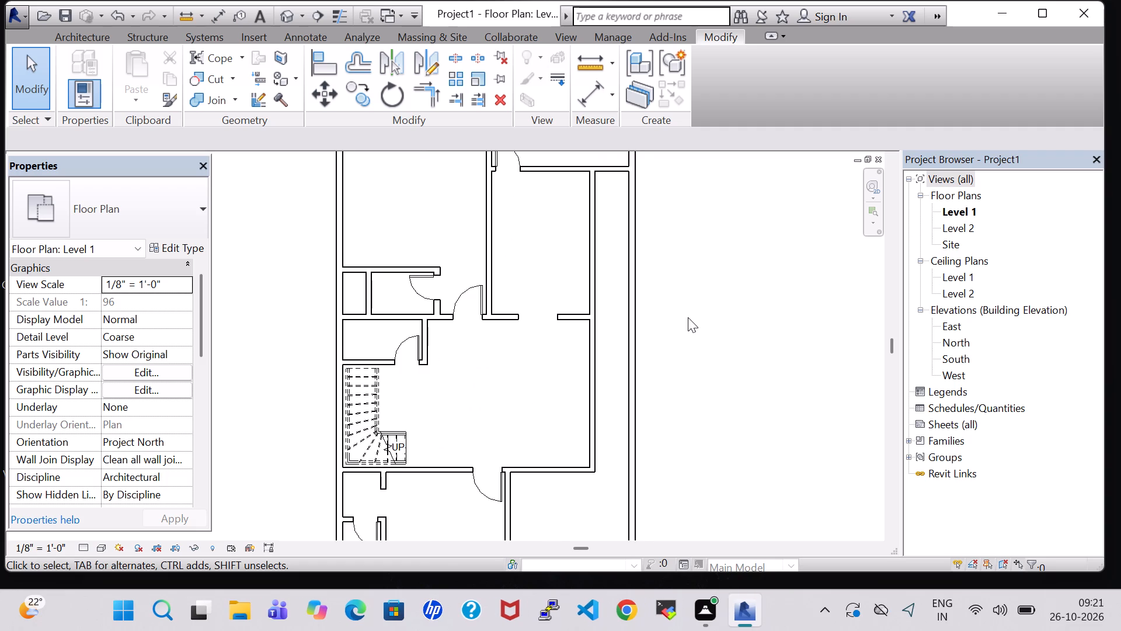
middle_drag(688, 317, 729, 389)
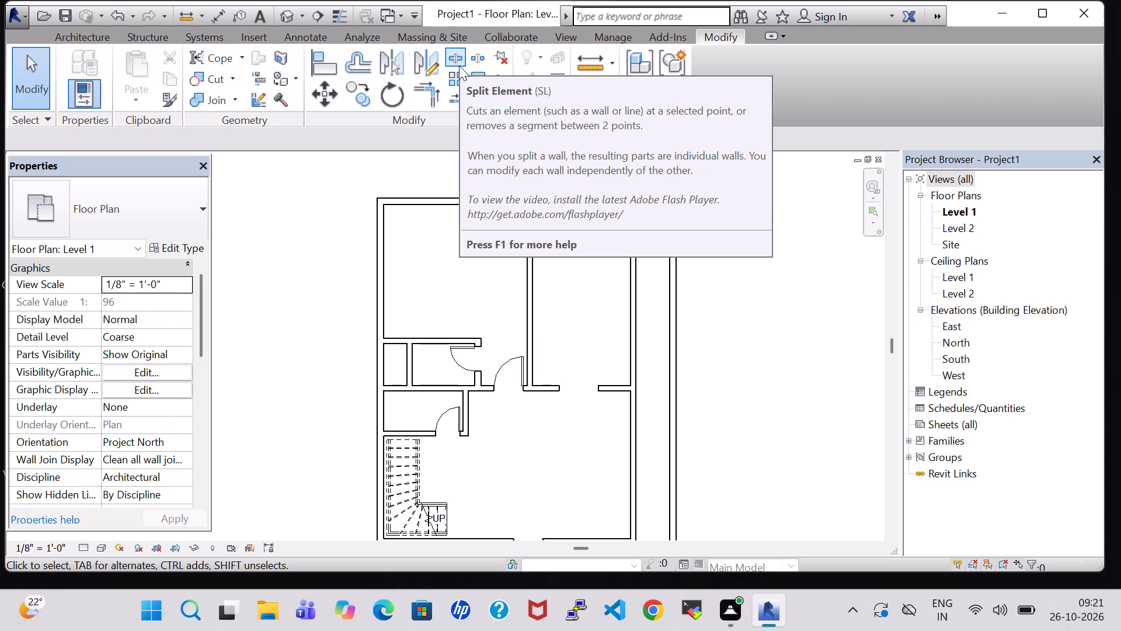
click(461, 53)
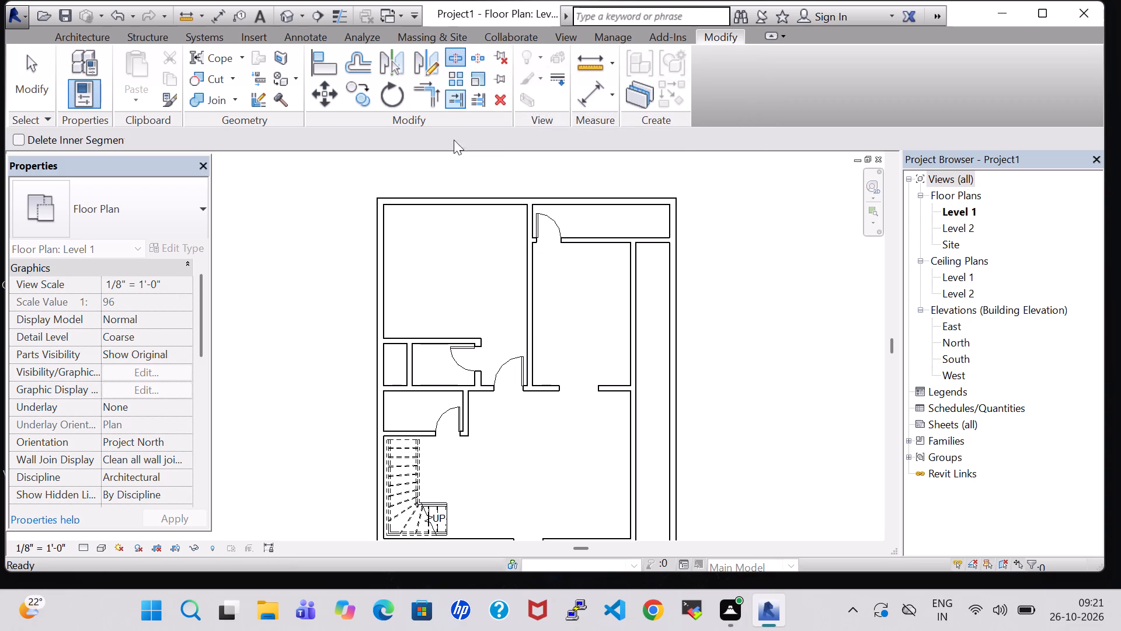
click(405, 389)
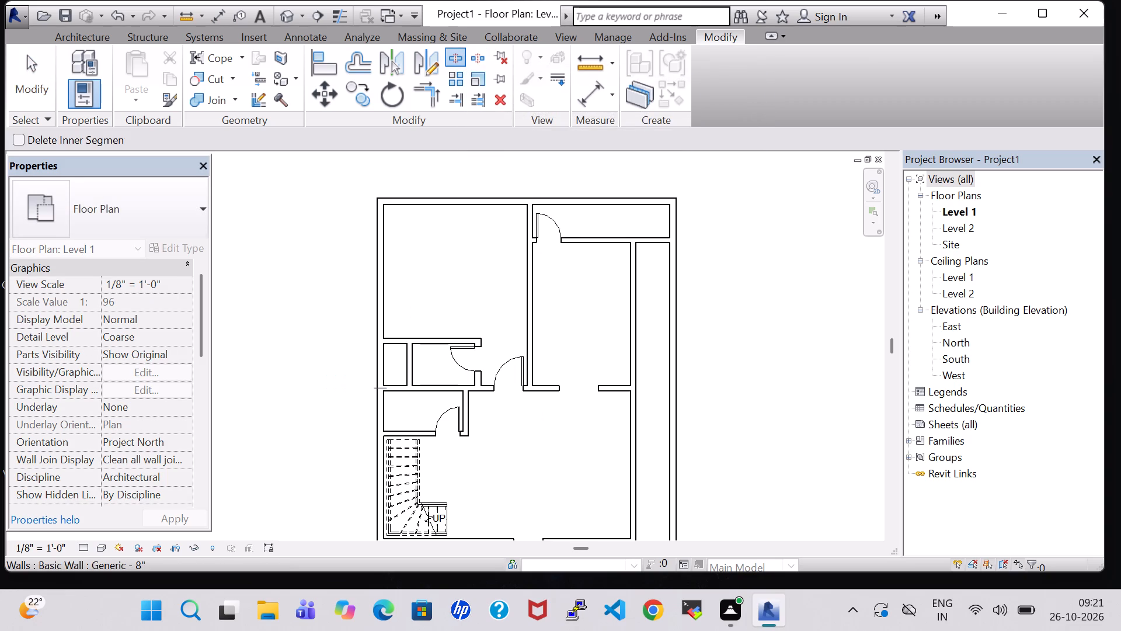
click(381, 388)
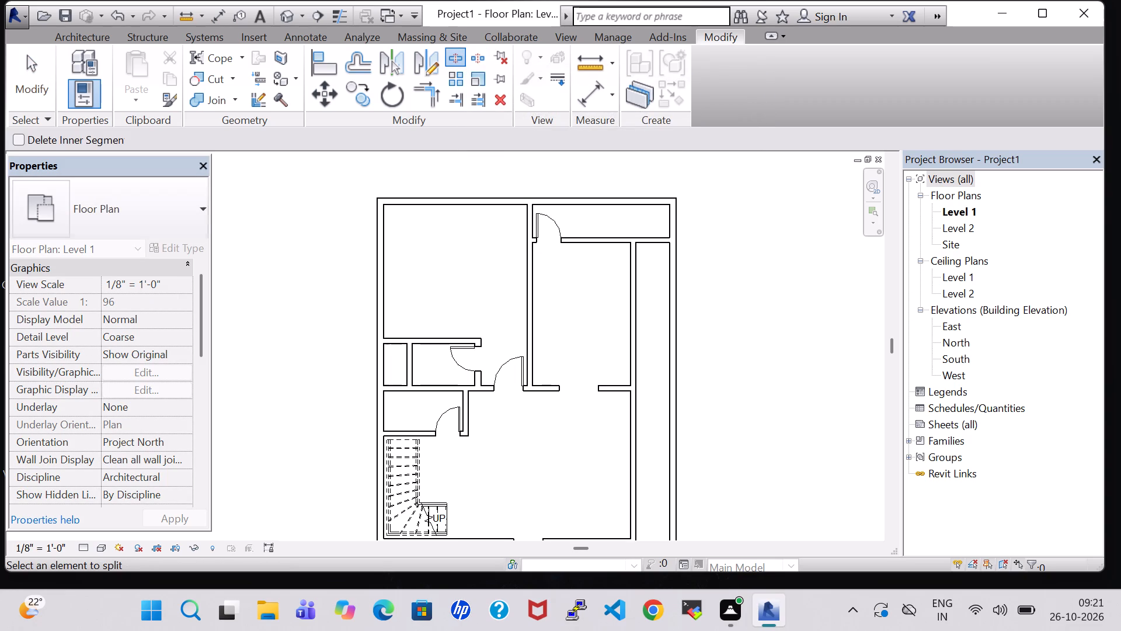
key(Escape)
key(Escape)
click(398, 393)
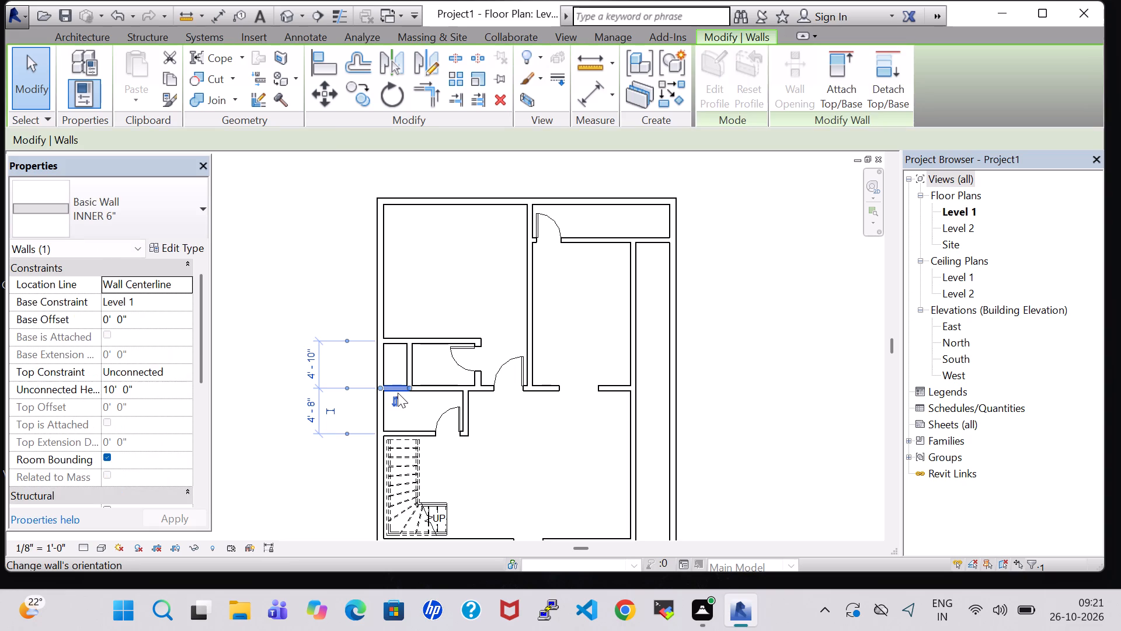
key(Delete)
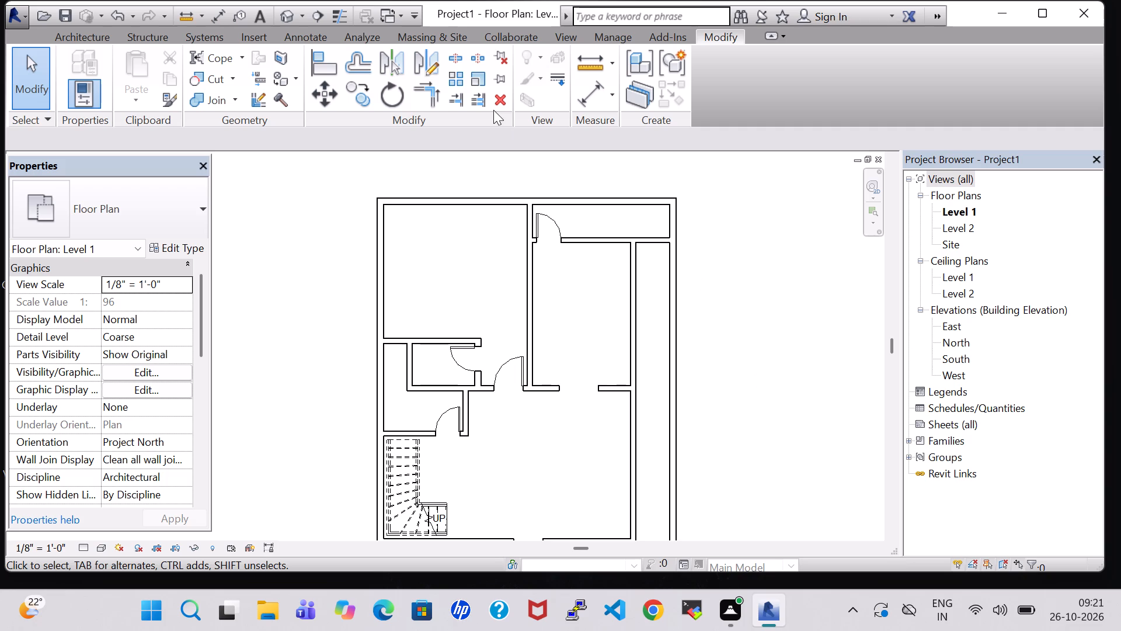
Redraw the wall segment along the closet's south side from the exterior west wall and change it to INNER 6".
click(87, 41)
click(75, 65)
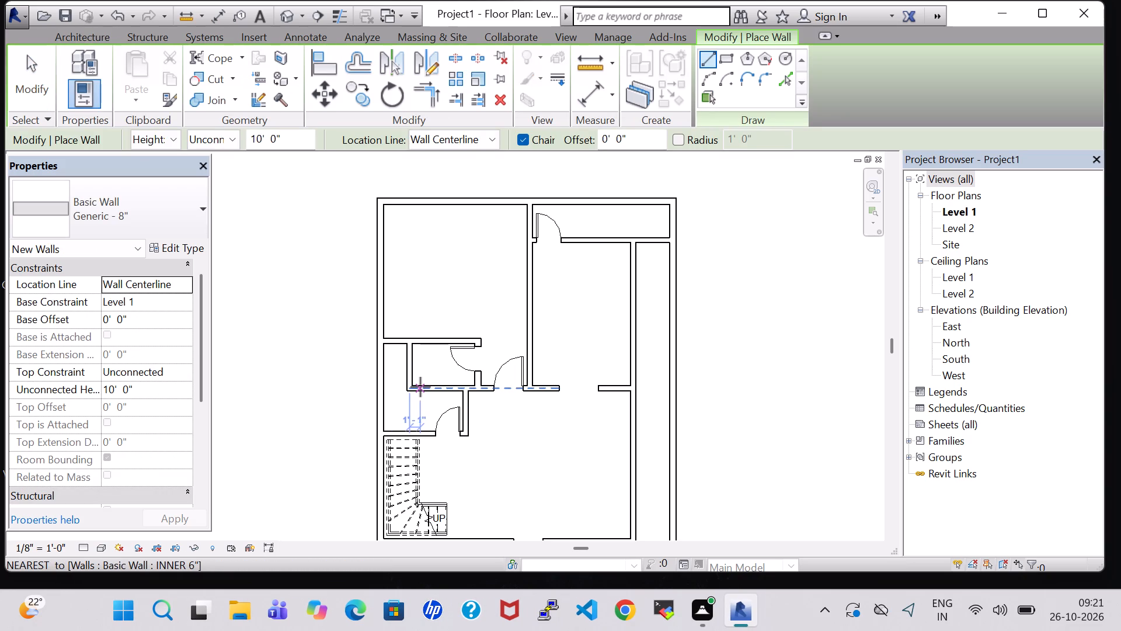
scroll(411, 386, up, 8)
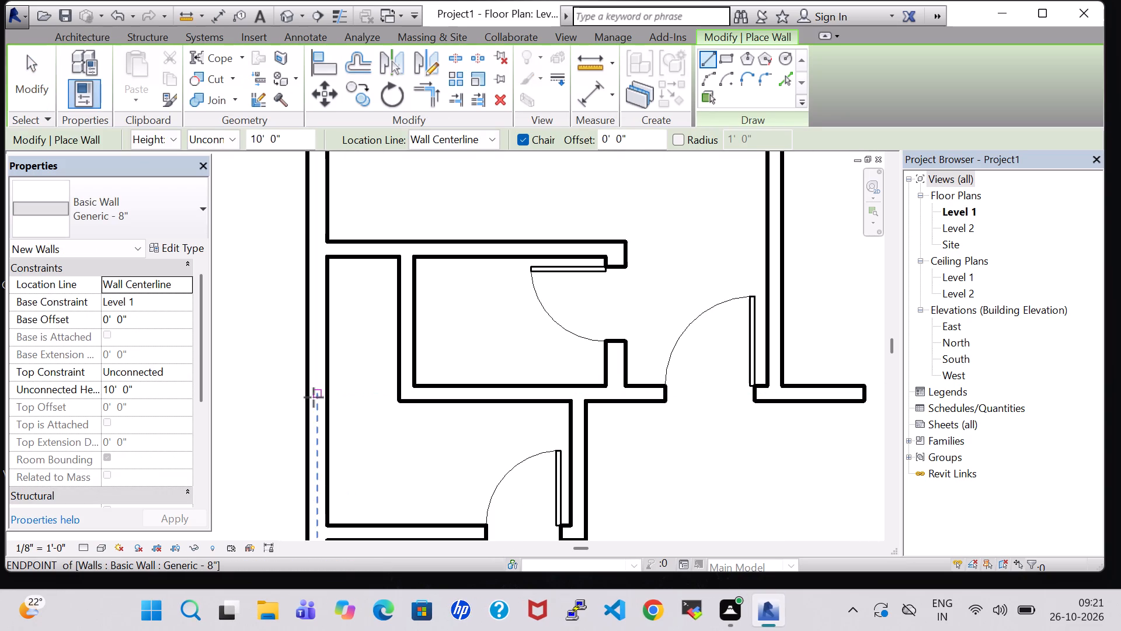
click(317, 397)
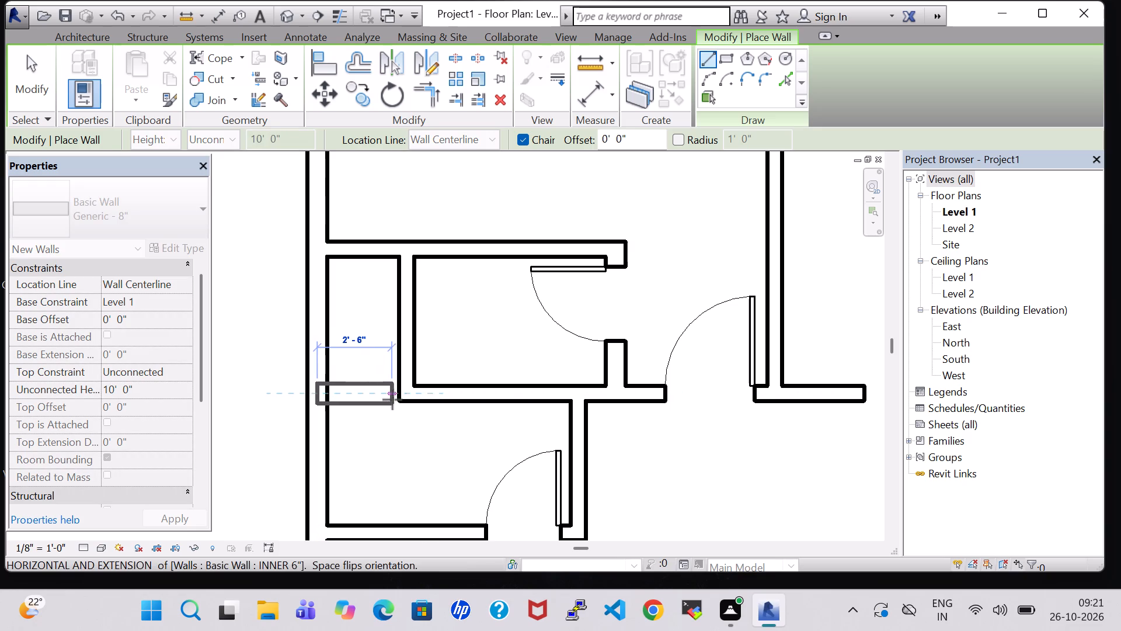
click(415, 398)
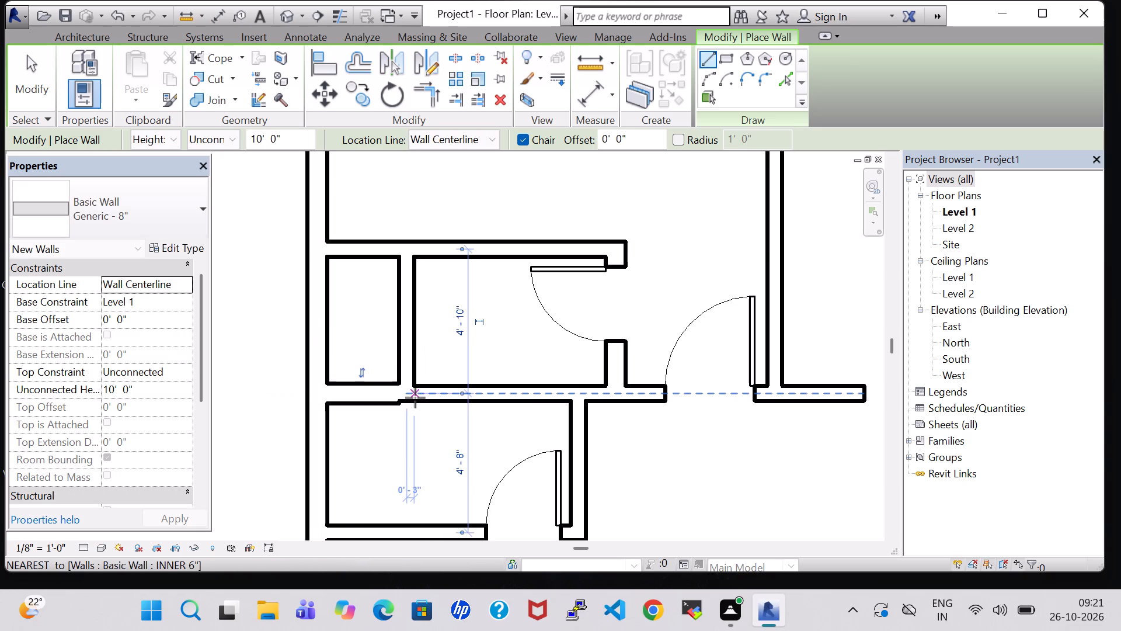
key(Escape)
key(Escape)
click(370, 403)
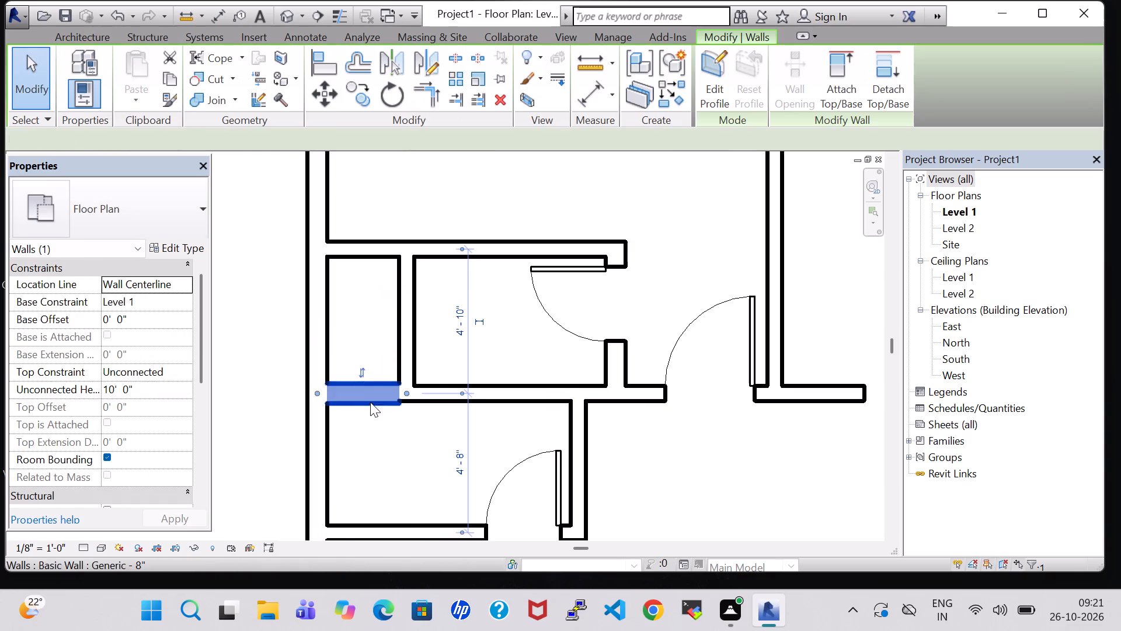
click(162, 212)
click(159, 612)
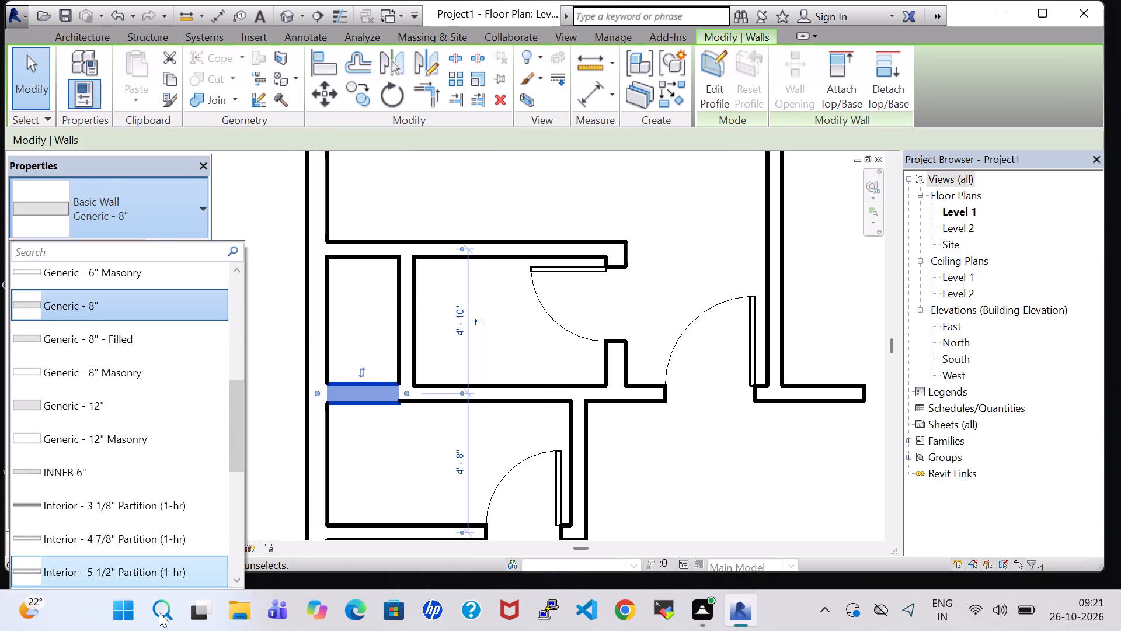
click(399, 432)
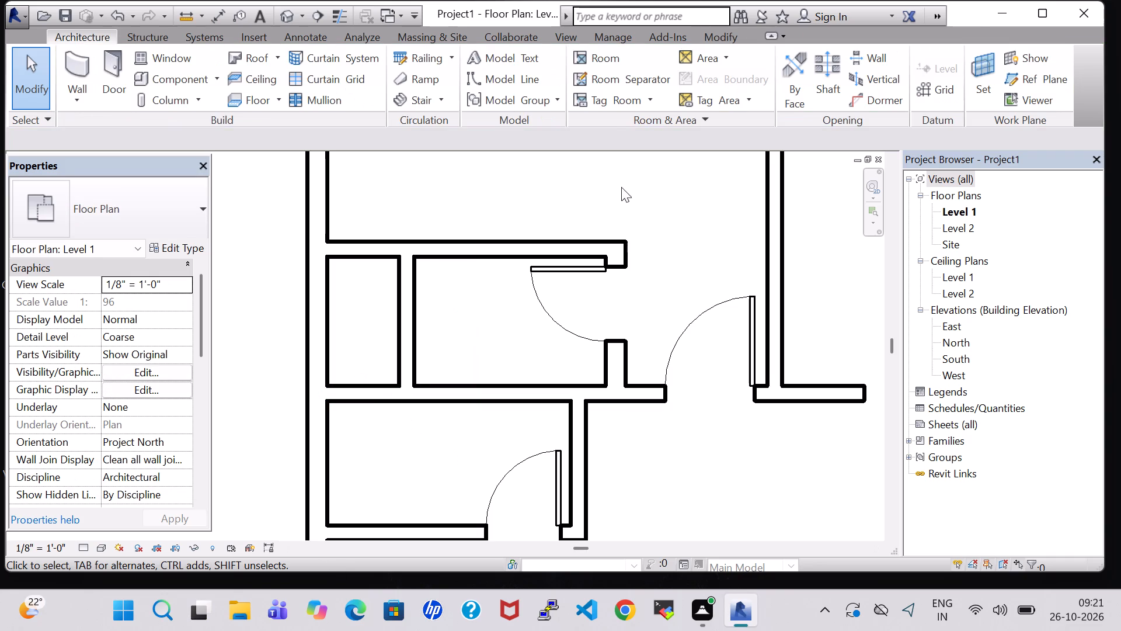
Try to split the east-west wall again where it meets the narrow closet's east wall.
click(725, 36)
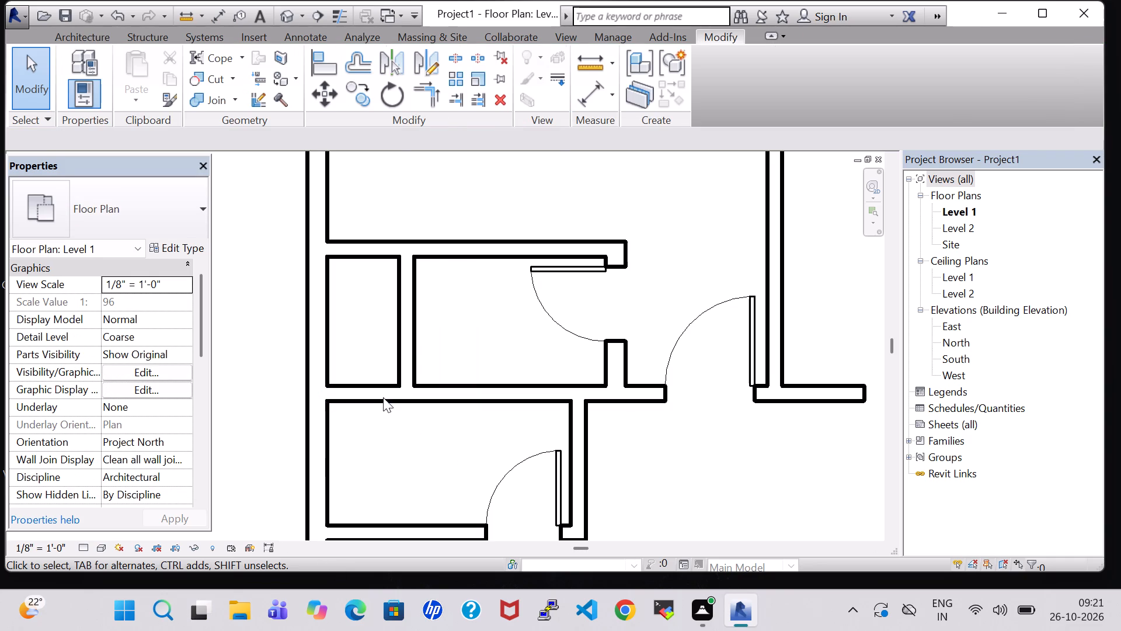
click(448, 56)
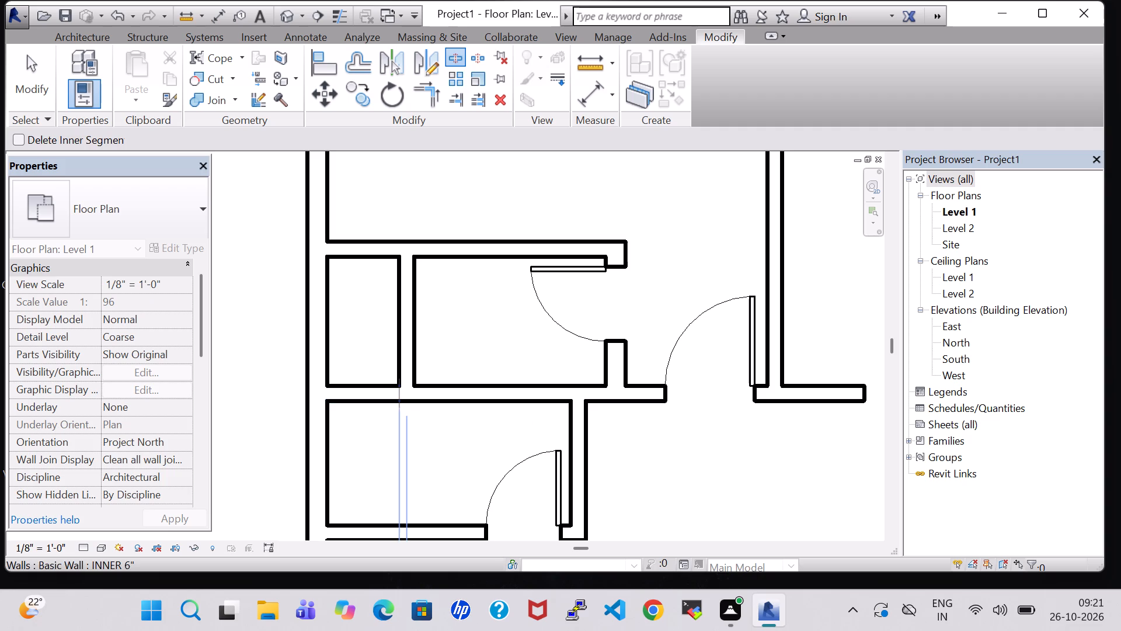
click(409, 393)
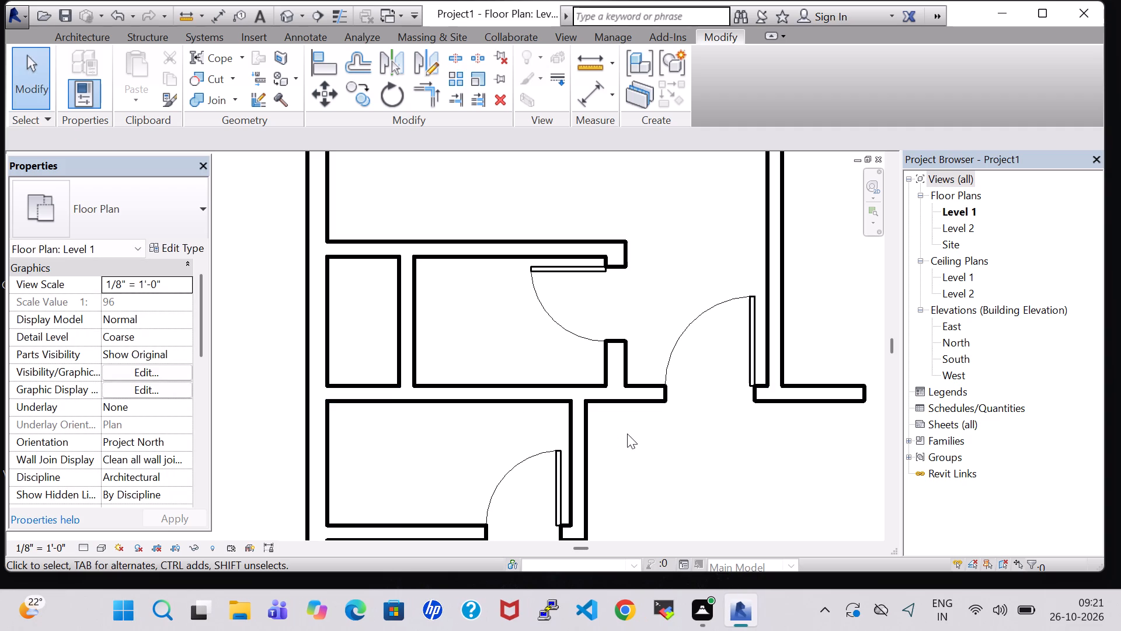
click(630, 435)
Load the Residential door family Door-Exterior-Single-Entry-Half Arch Glass-Wood_Clad for door placement.
scroll(630, 435, down, 9)
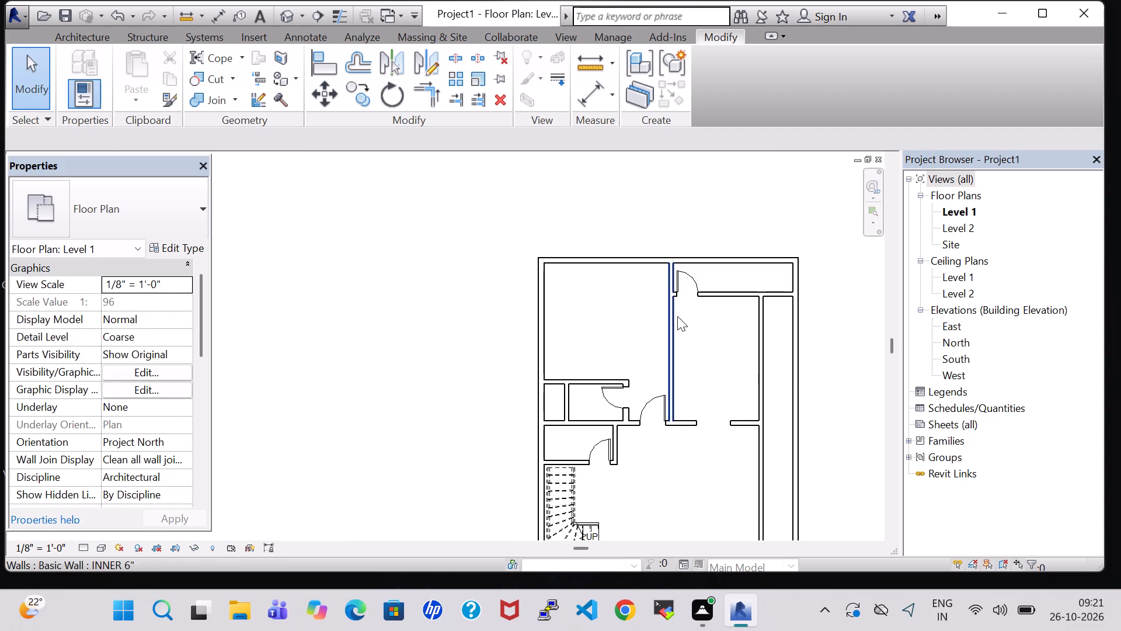
middle_drag(704, 382, 543, 271)
middle_drag(507, 458, 499, 276)
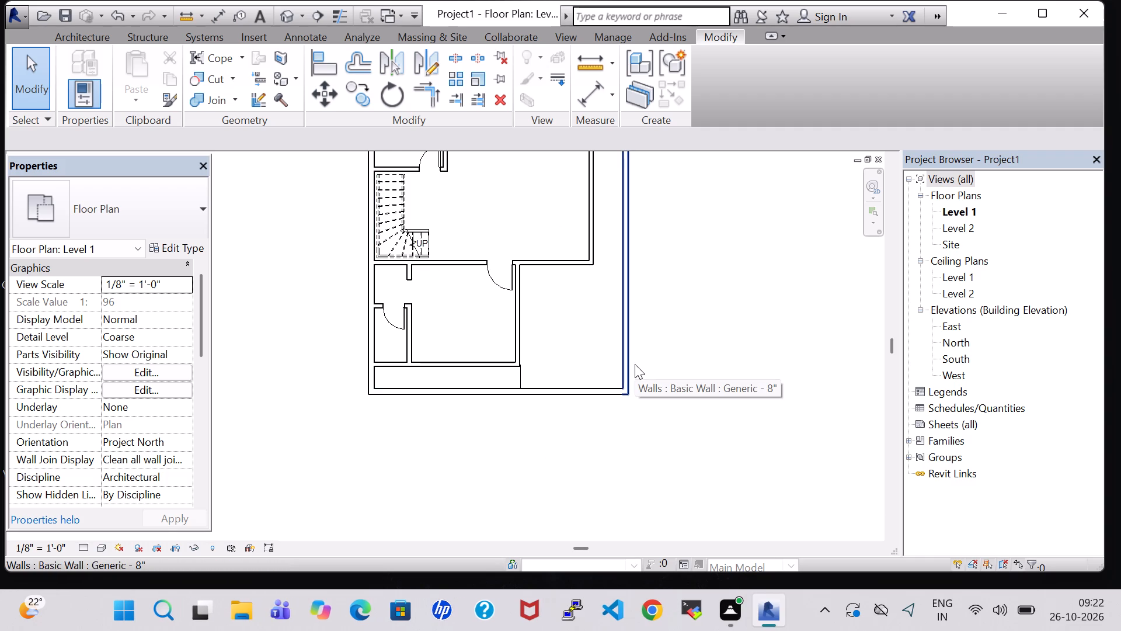
click(58, 36)
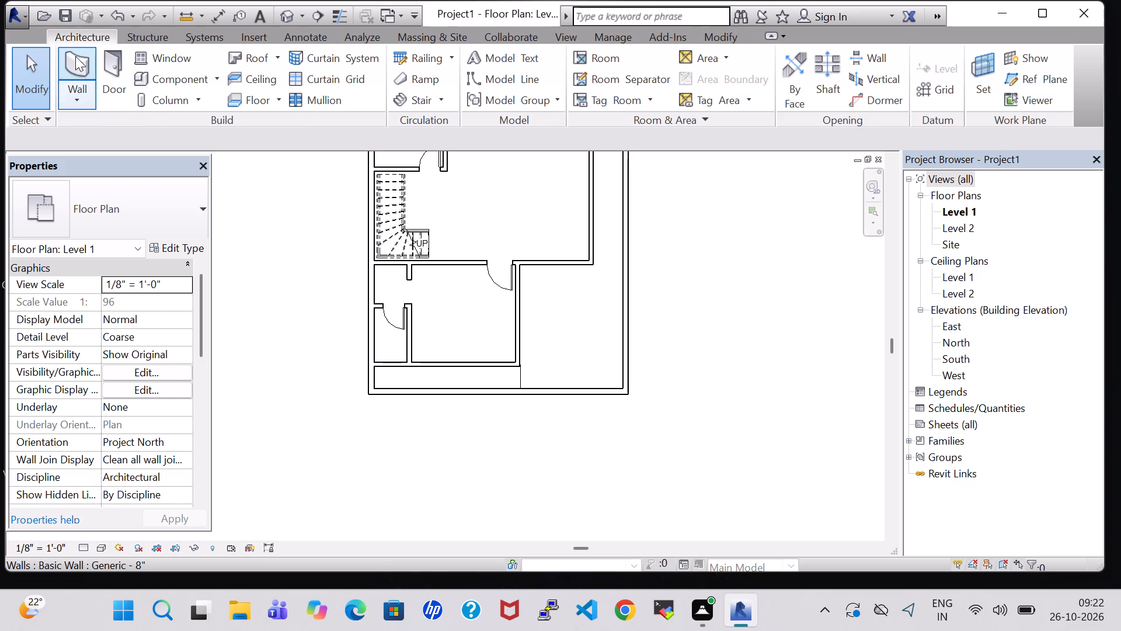
click(132, 70)
click(87, 35)
click(108, 63)
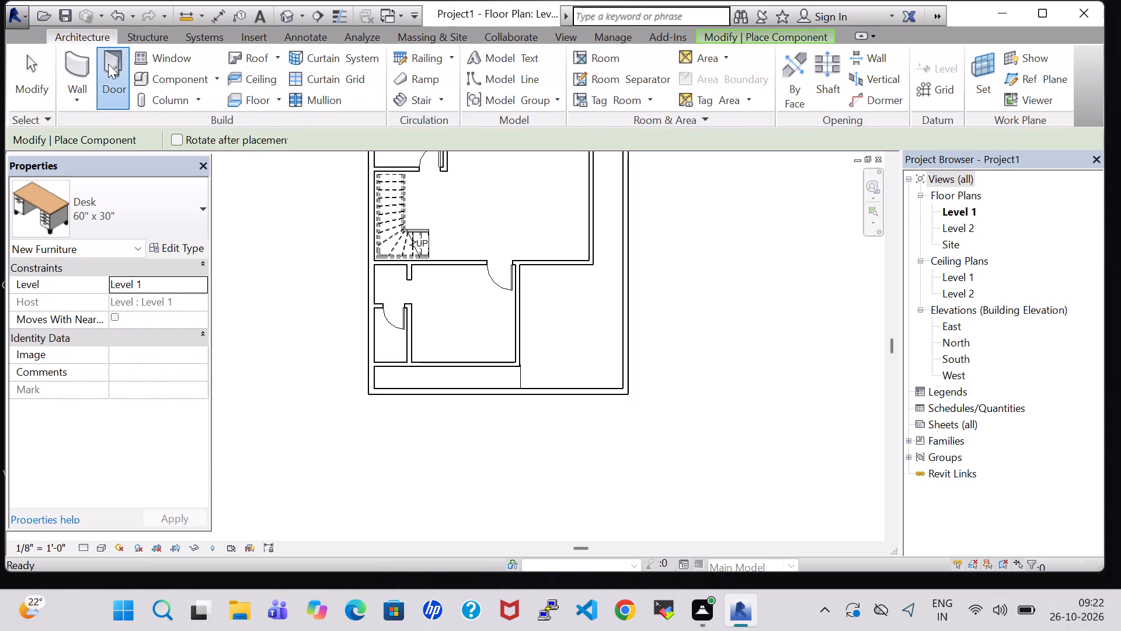
click(699, 84)
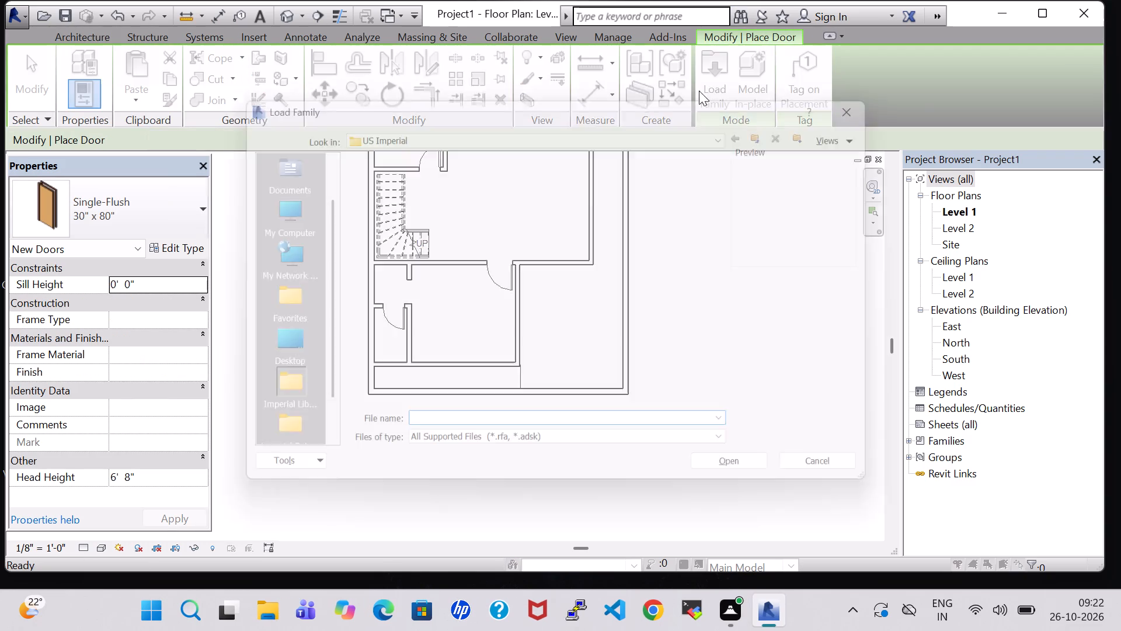
double_click(649, 293)
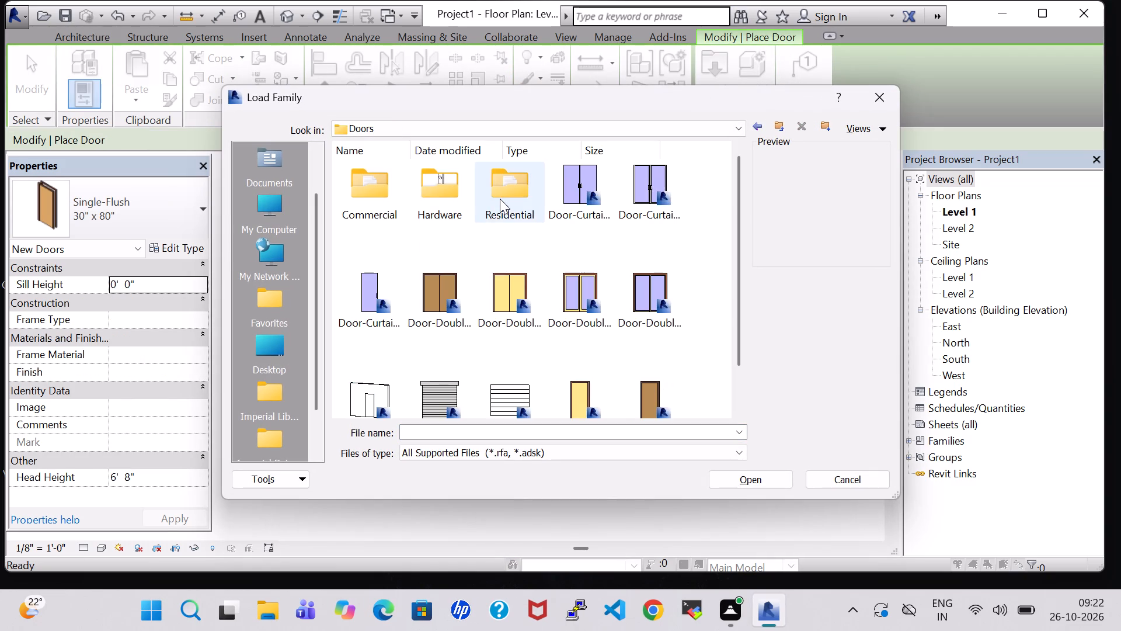
double_click(500, 199)
click(590, 201)
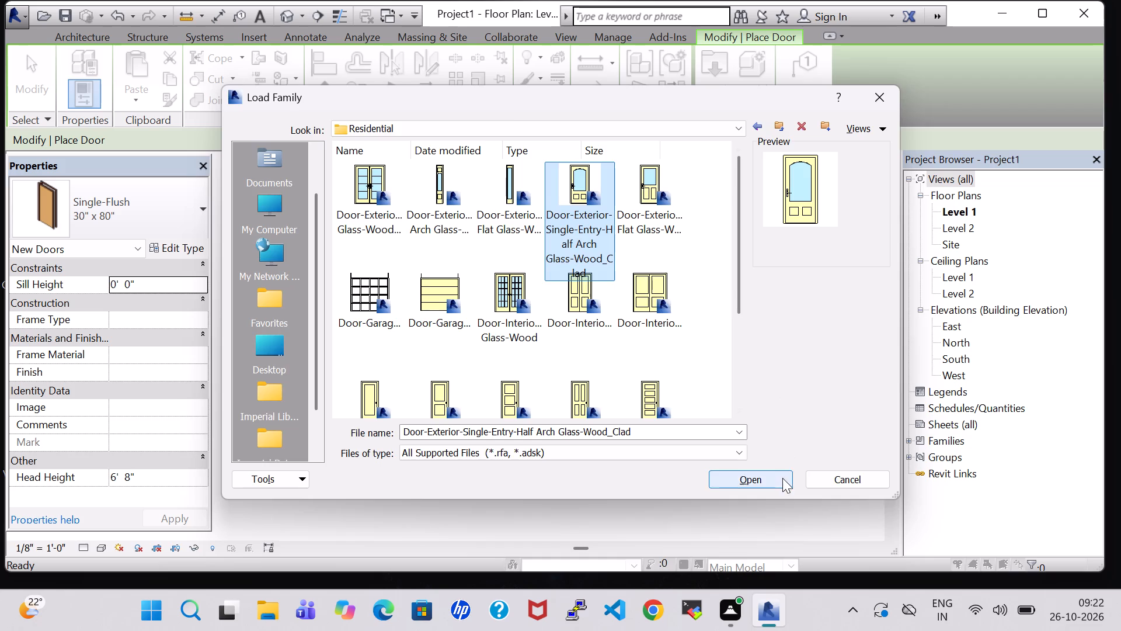
click(782, 478)
click(652, 389)
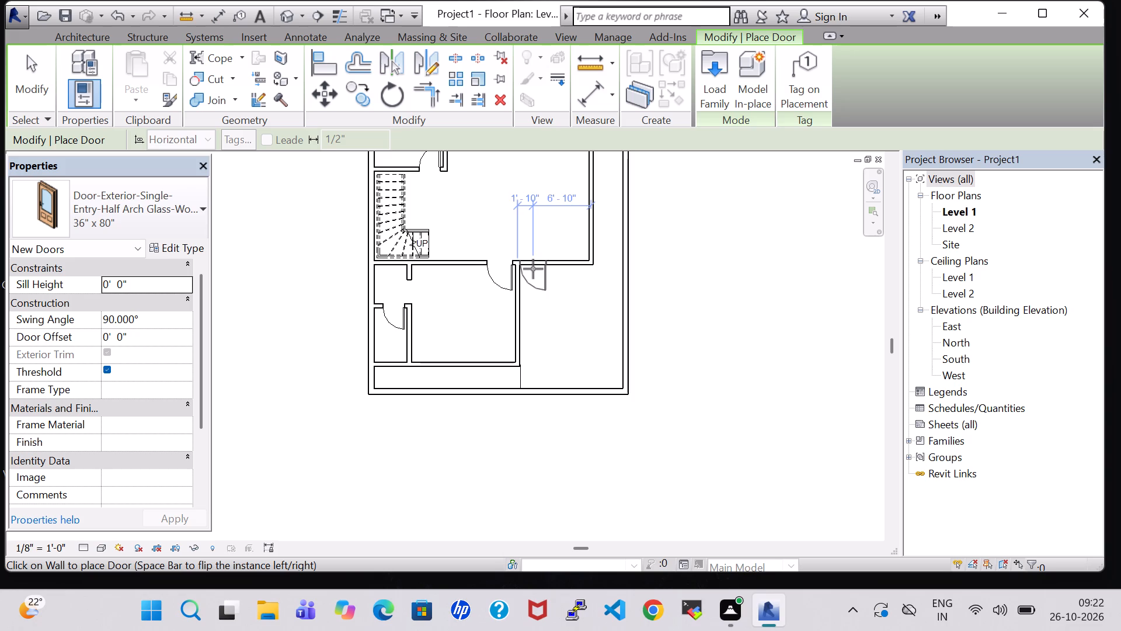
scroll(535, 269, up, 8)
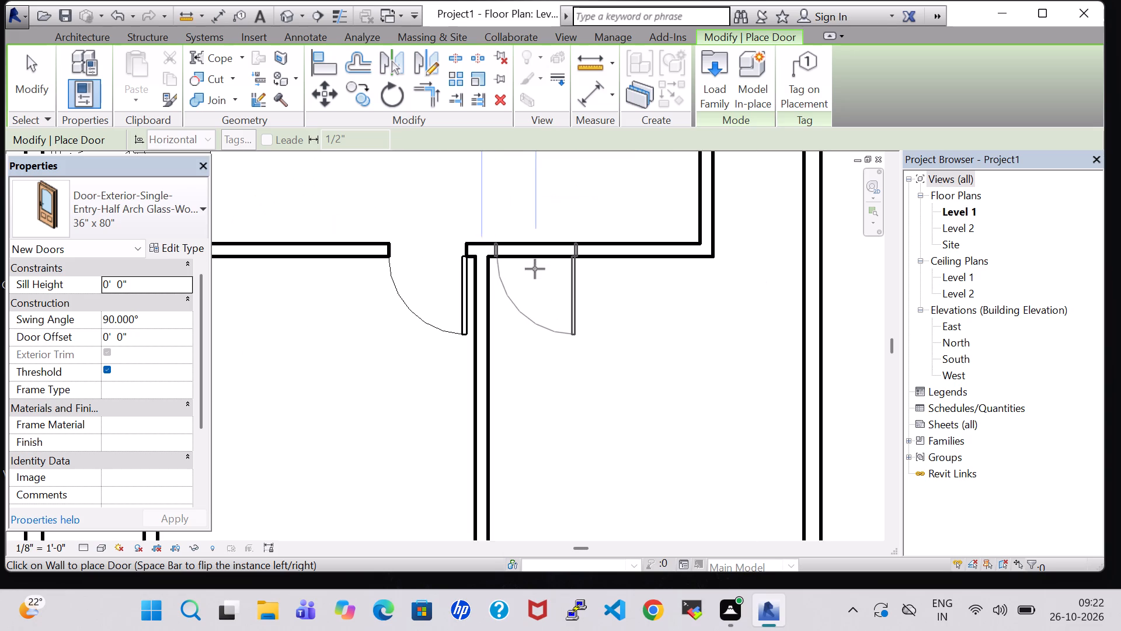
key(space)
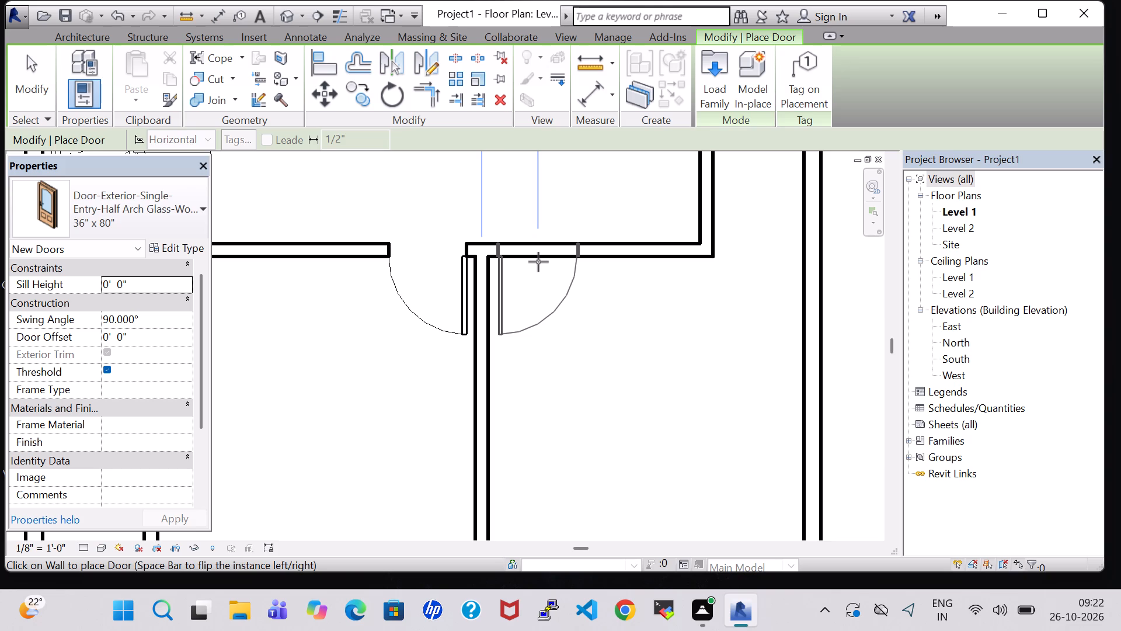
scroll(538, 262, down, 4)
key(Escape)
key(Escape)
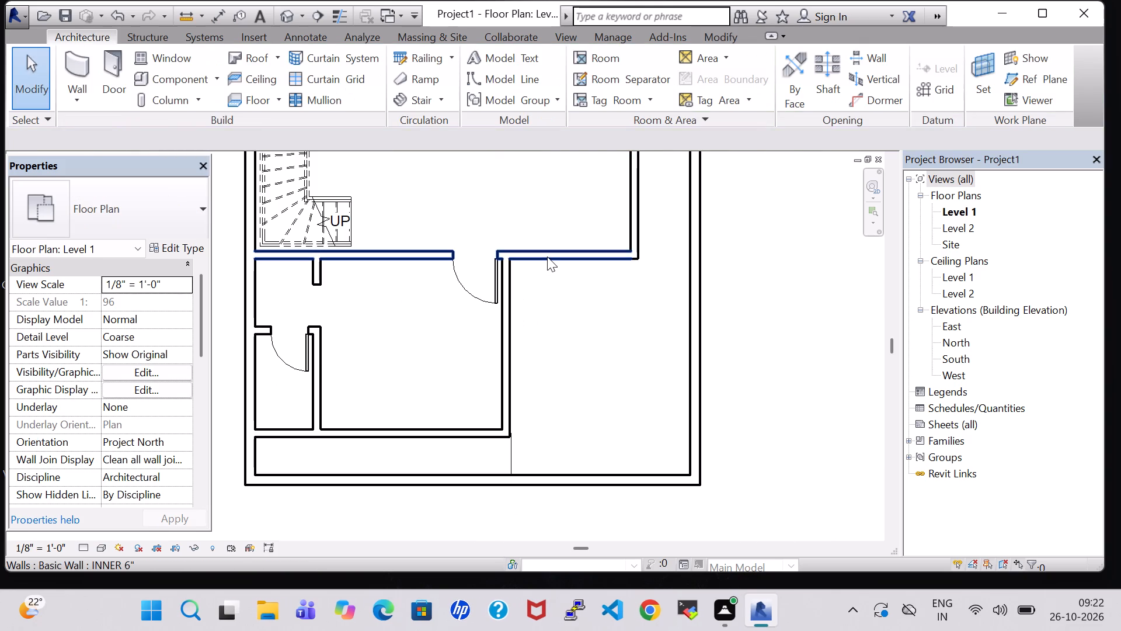
Split the southern room block's north wall just east of its door and delete the segment extending east beyond the block.
click(547, 256)
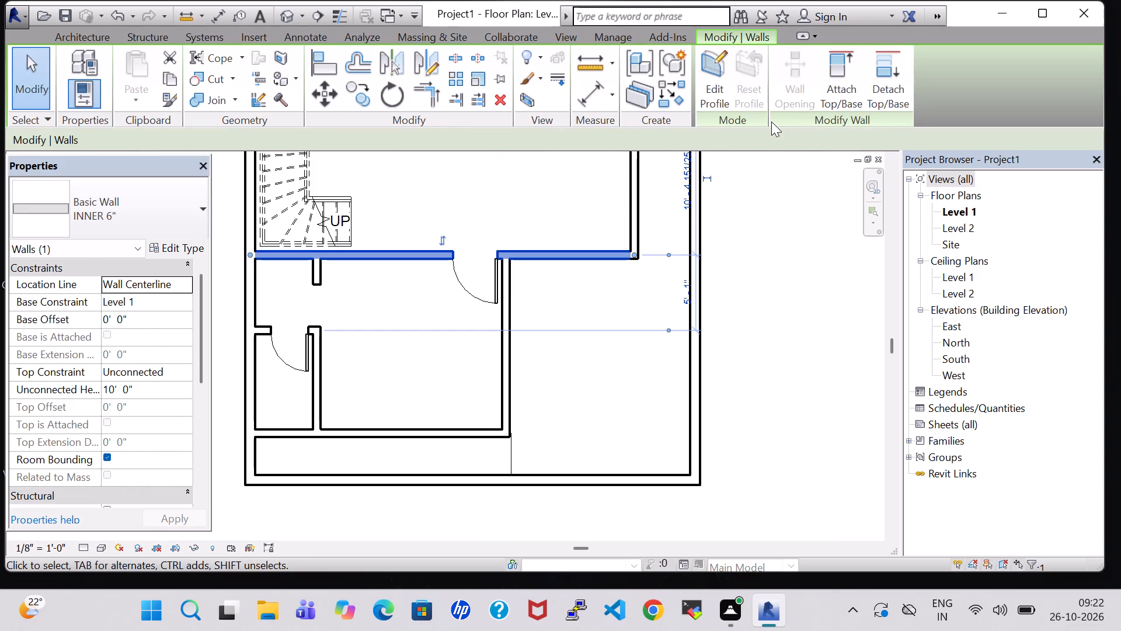
scroll(670, 224, down, 6)
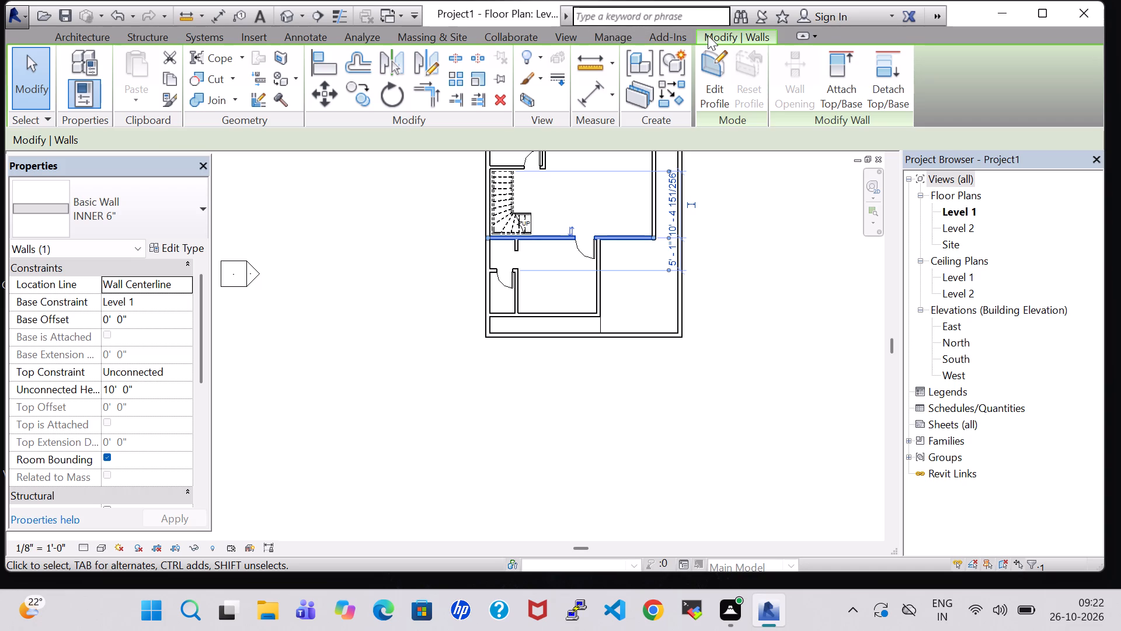
click(450, 57)
click(603, 238)
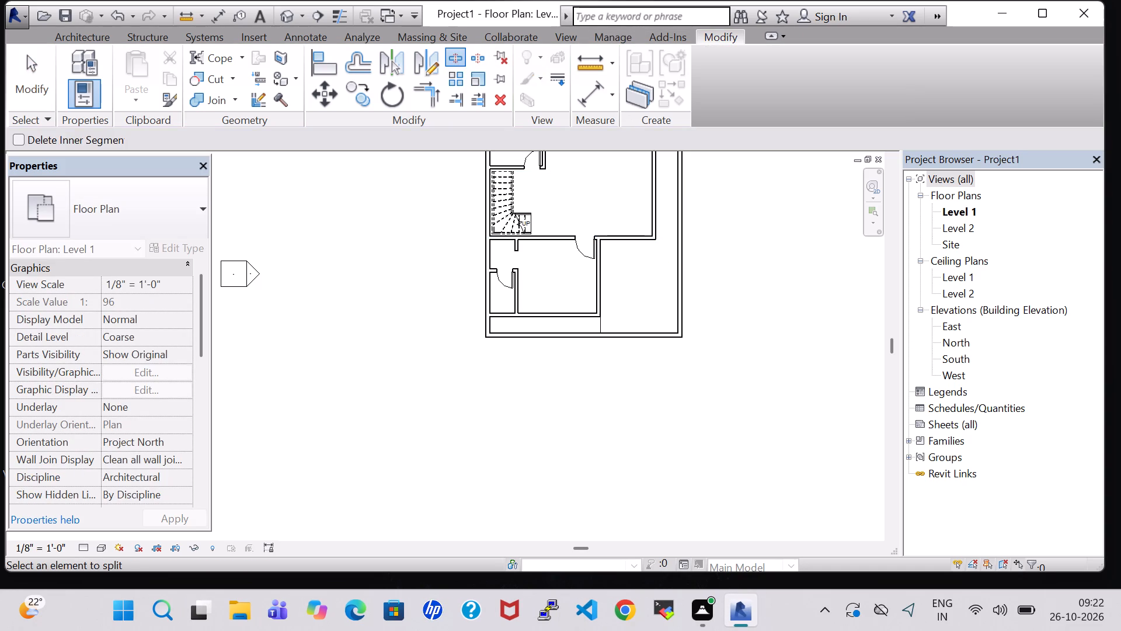
key(Escape)
key(Escape)
click(619, 244)
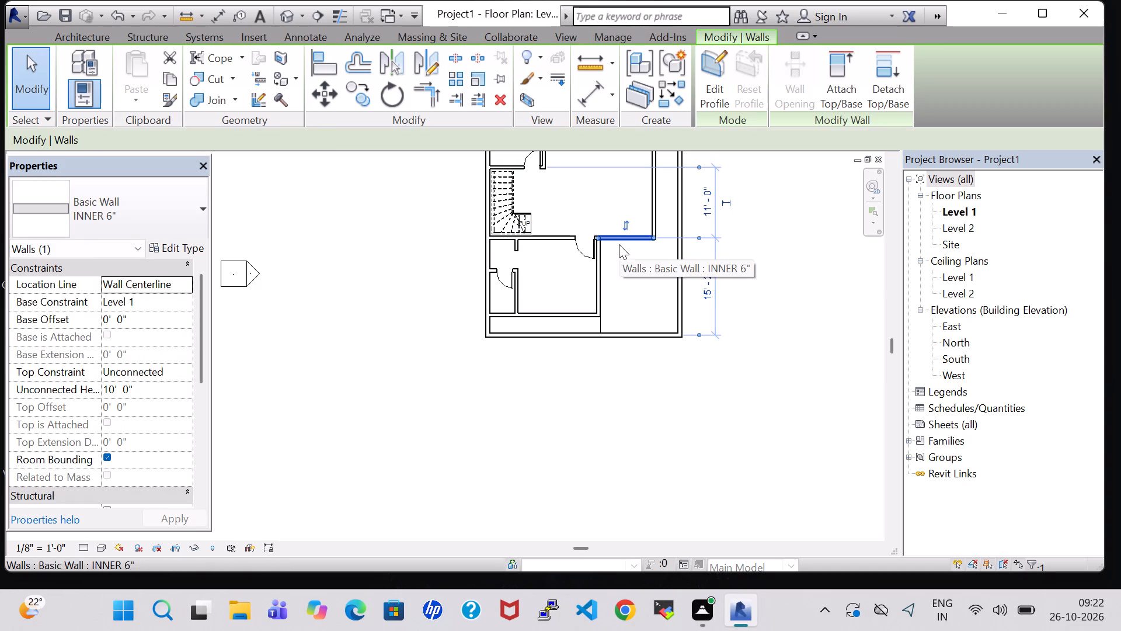
key(Delete)
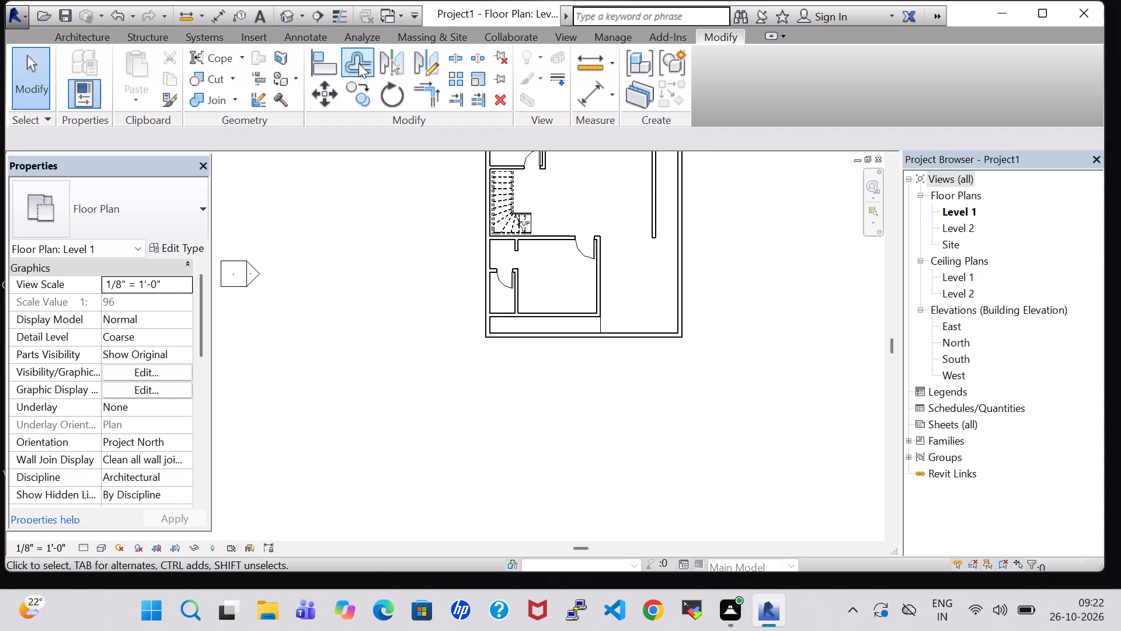
Draw an INNER 6" wall about 8'-8" east from the southern block's east wall, then 2'-0" north to the end of the north-south partition.
click(93, 30)
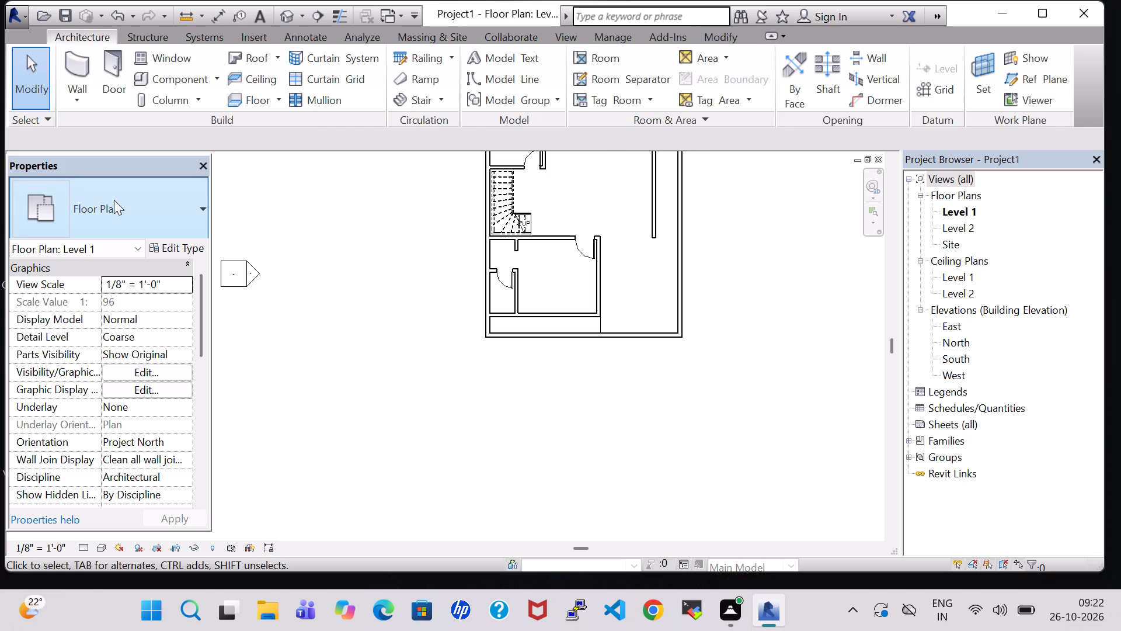
click(84, 59)
click(120, 204)
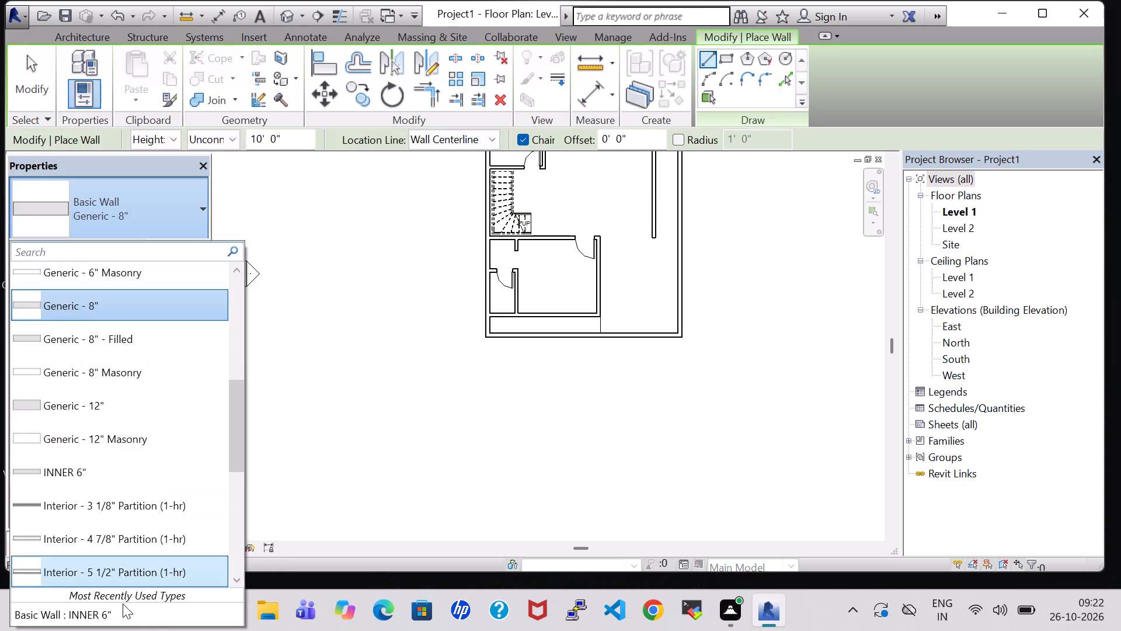
click(126, 612)
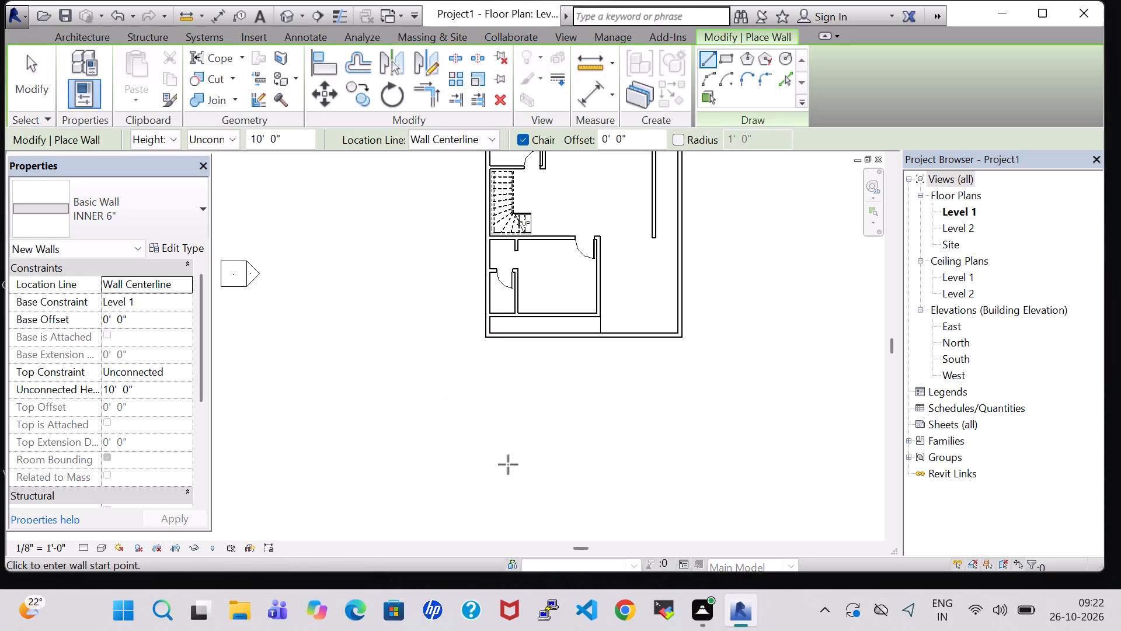
scroll(603, 255, up, 4)
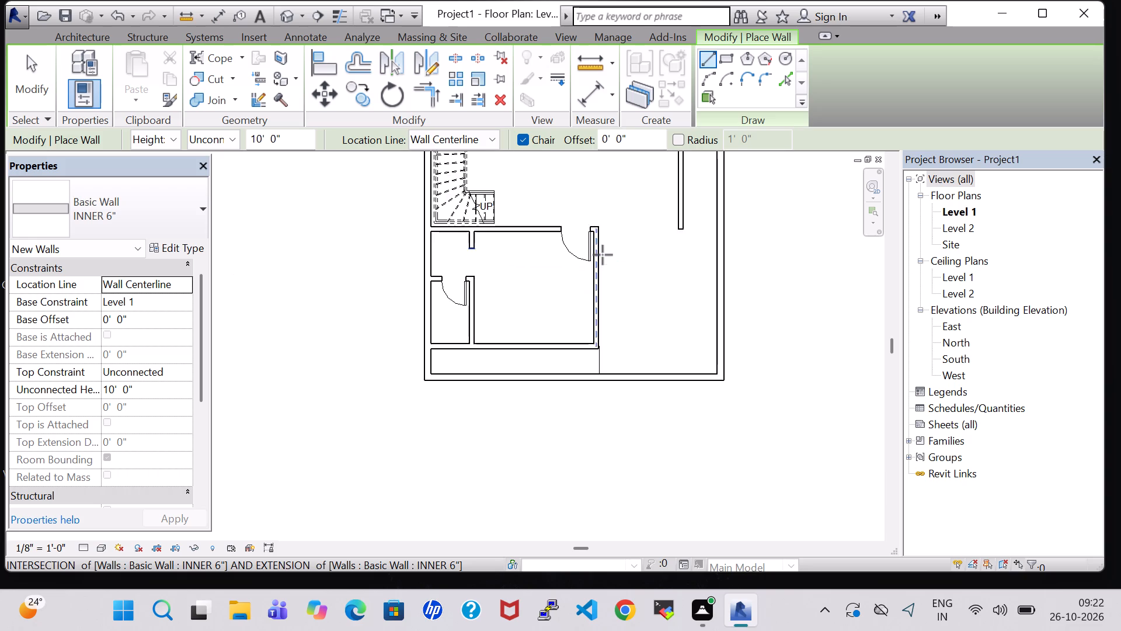
scroll(603, 255, up, 2)
click(595, 249)
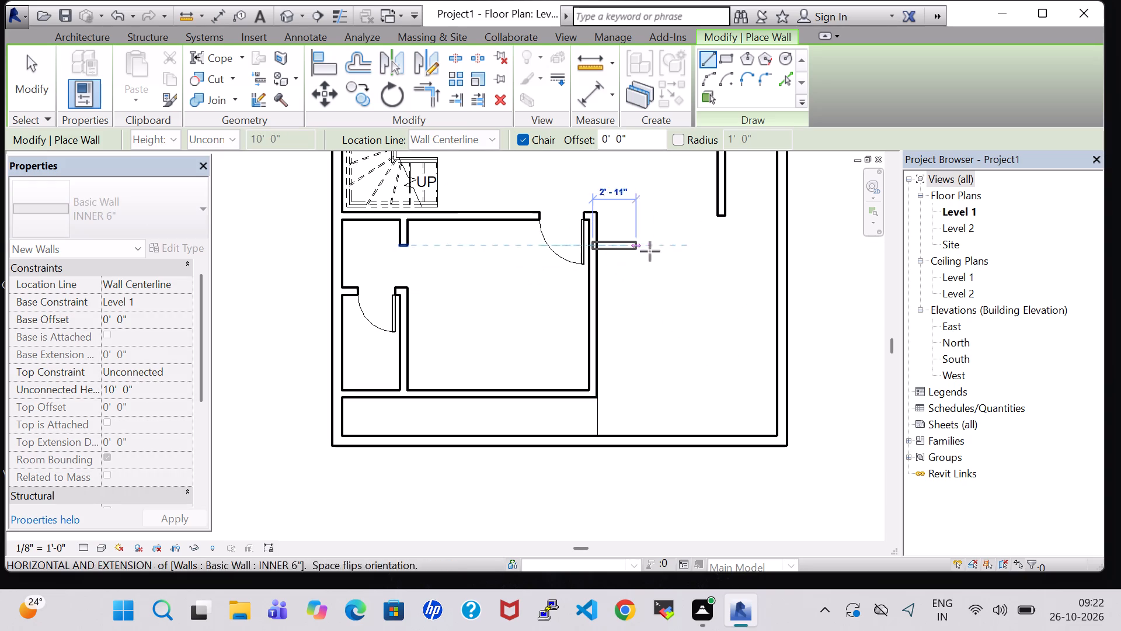
click(726, 248)
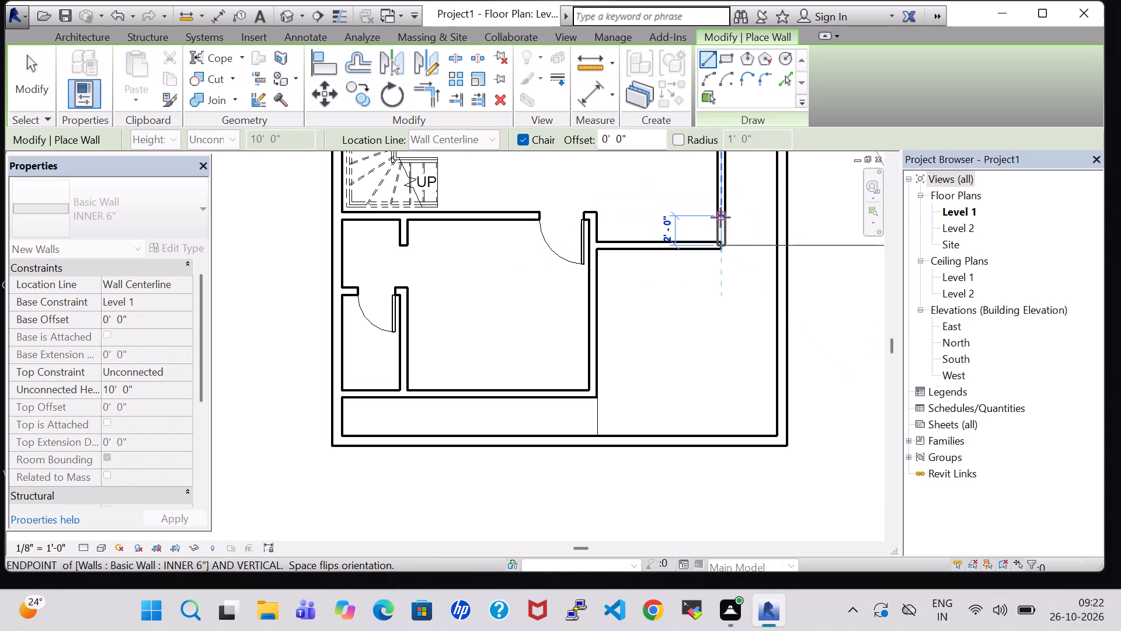
click(720, 217)
key(Escape)
key(Escape)
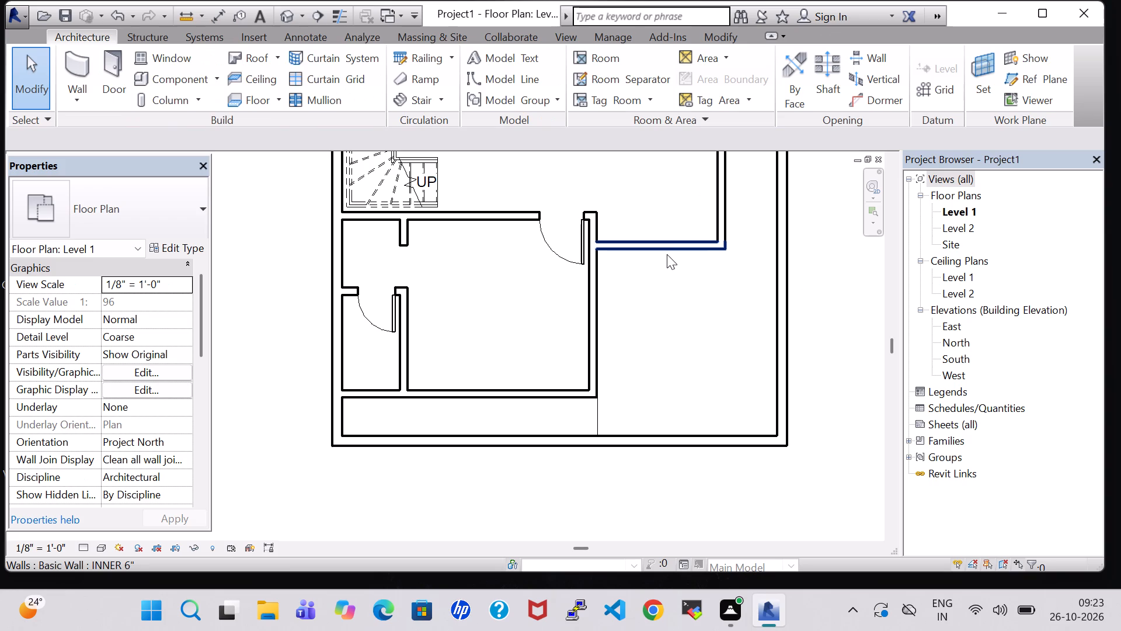
Nudge the new east-west wall south to about 2'-10" from the southern room block's north wall.
click(667, 248)
key(Down)
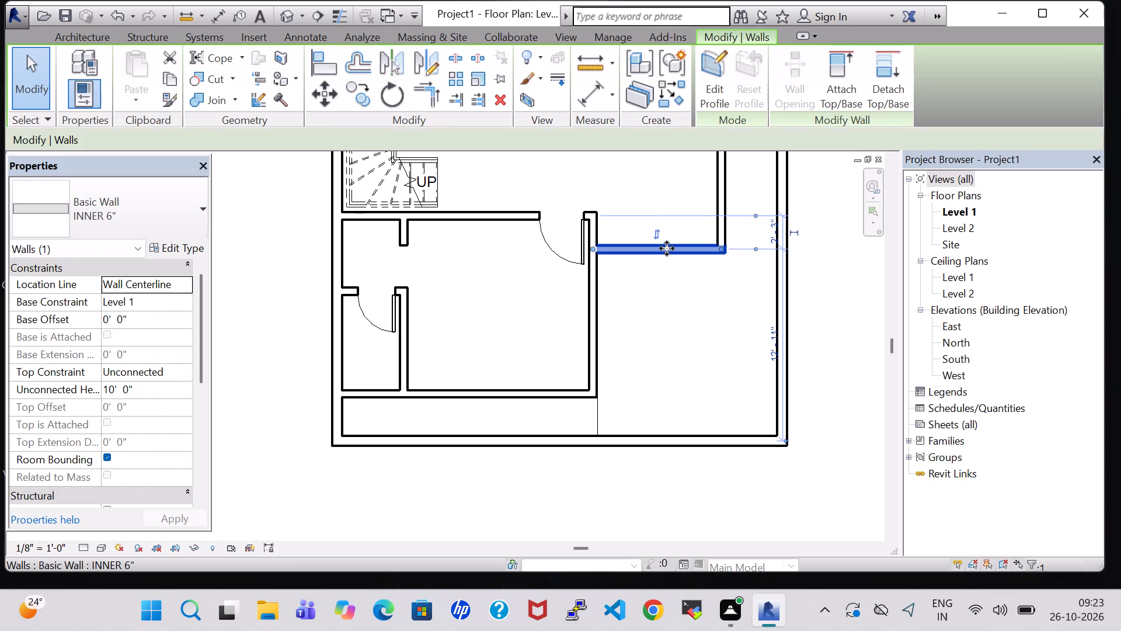
key(Down)
click(687, 317)
scroll(687, 317, down, 2)
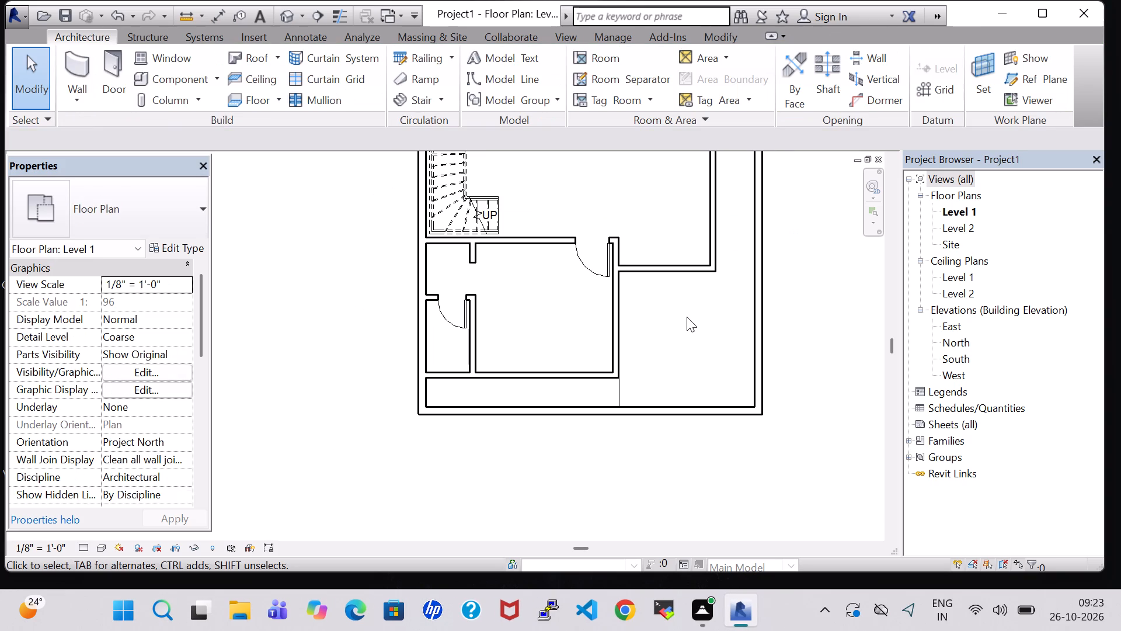
click(683, 264)
key(Down)
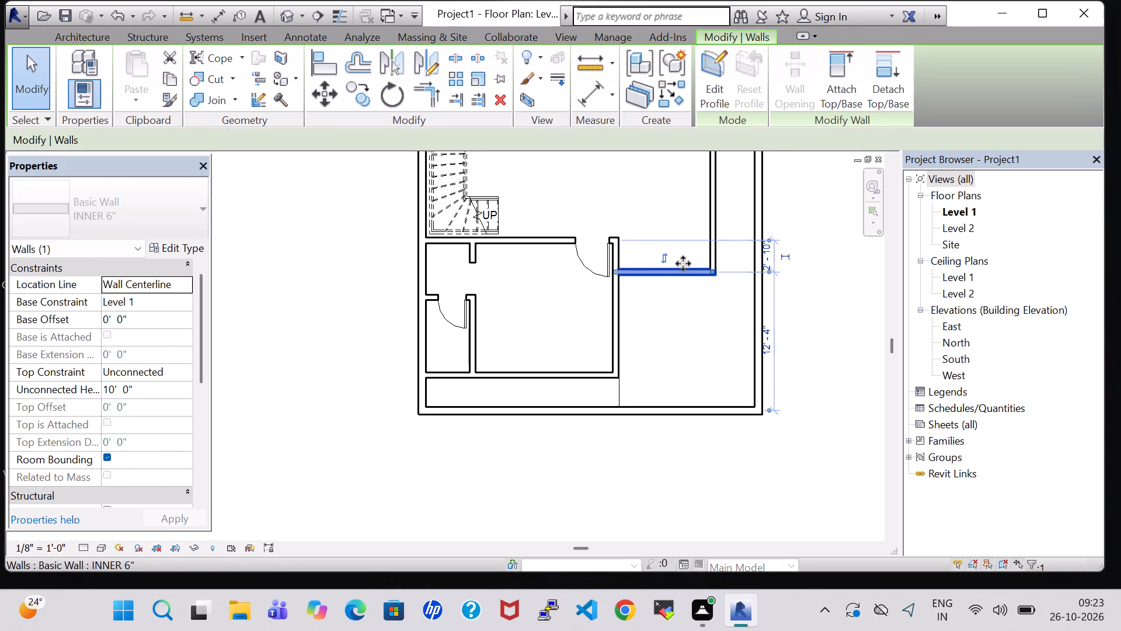
click(715, 348)
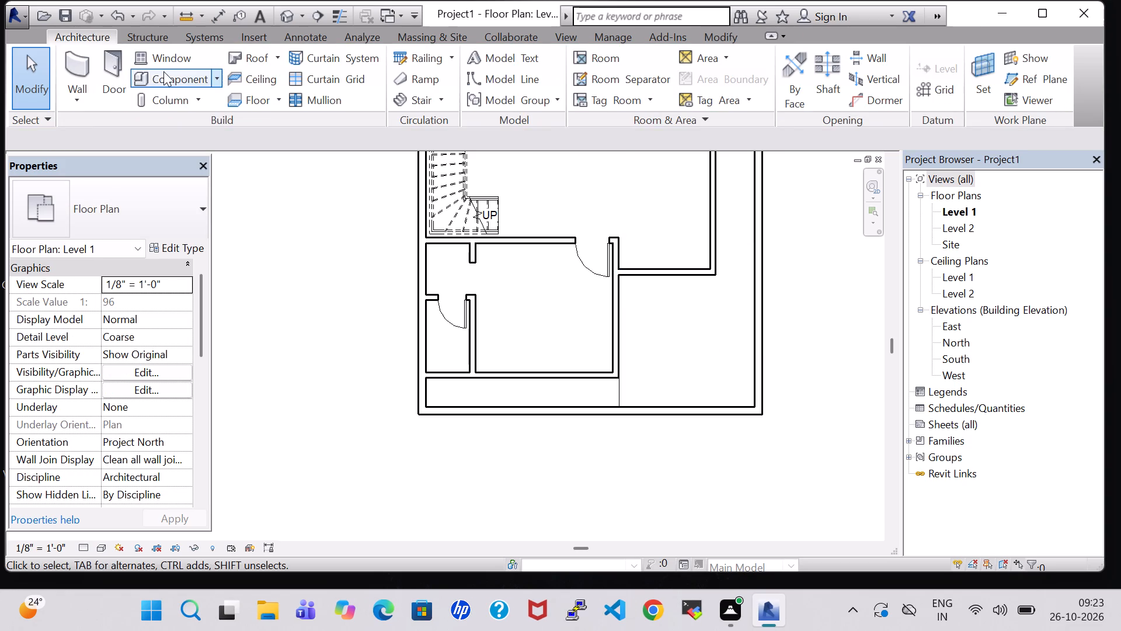
Place the 36" x 80" half-arch exterior door in the new wall, hinged on the west side, centred about 2'-2" from its west end.
click(116, 67)
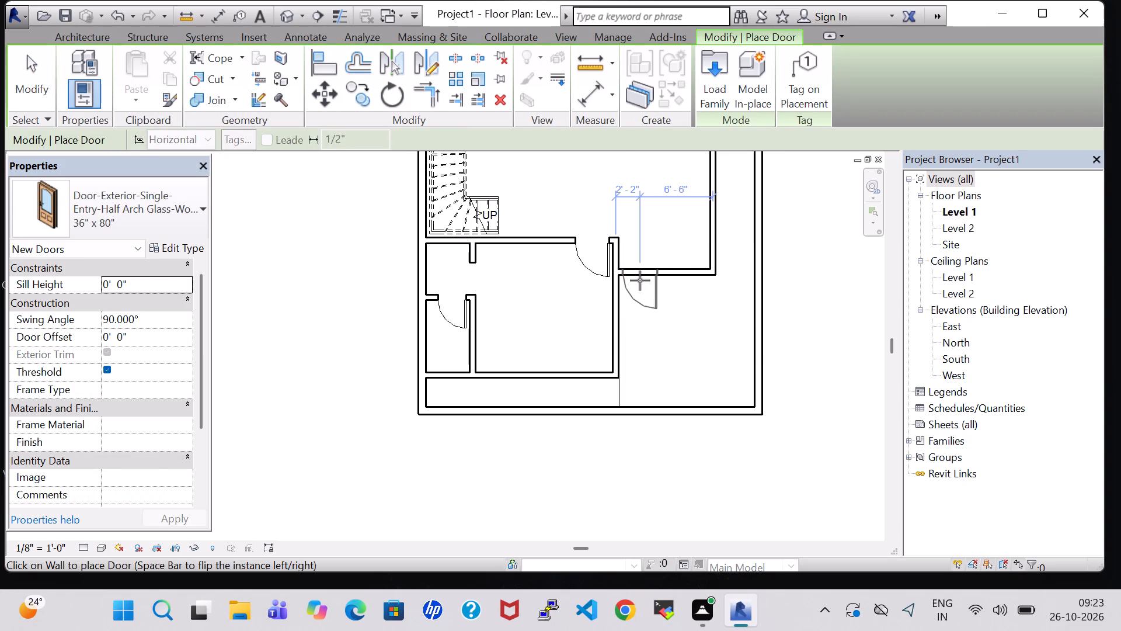
key(space)
click(640, 280)
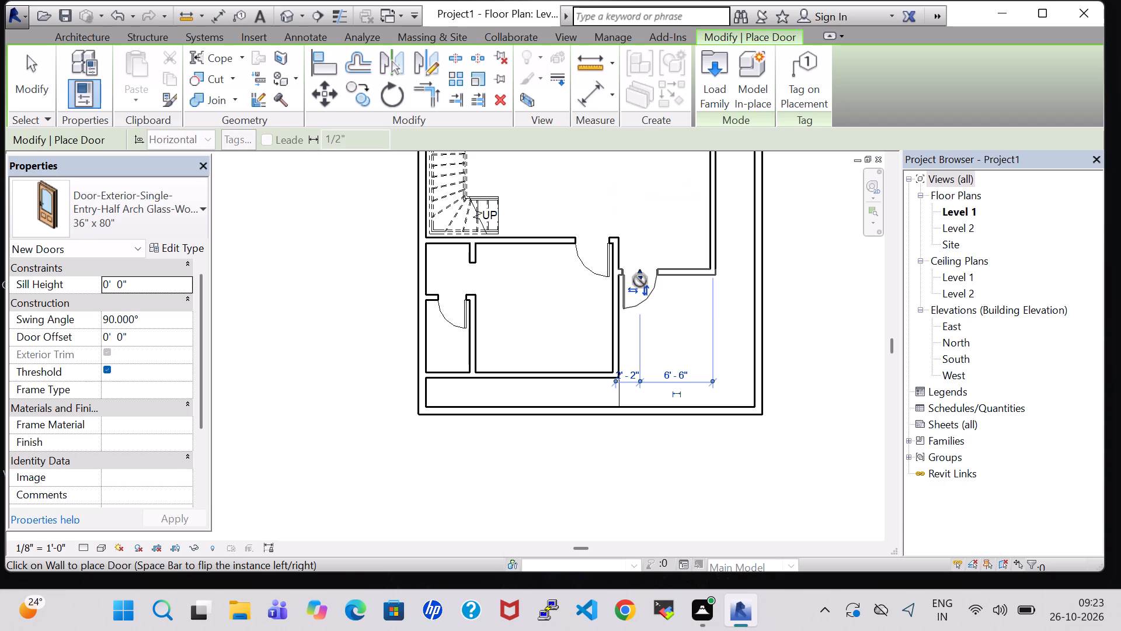
key(Escape)
key(Escape)
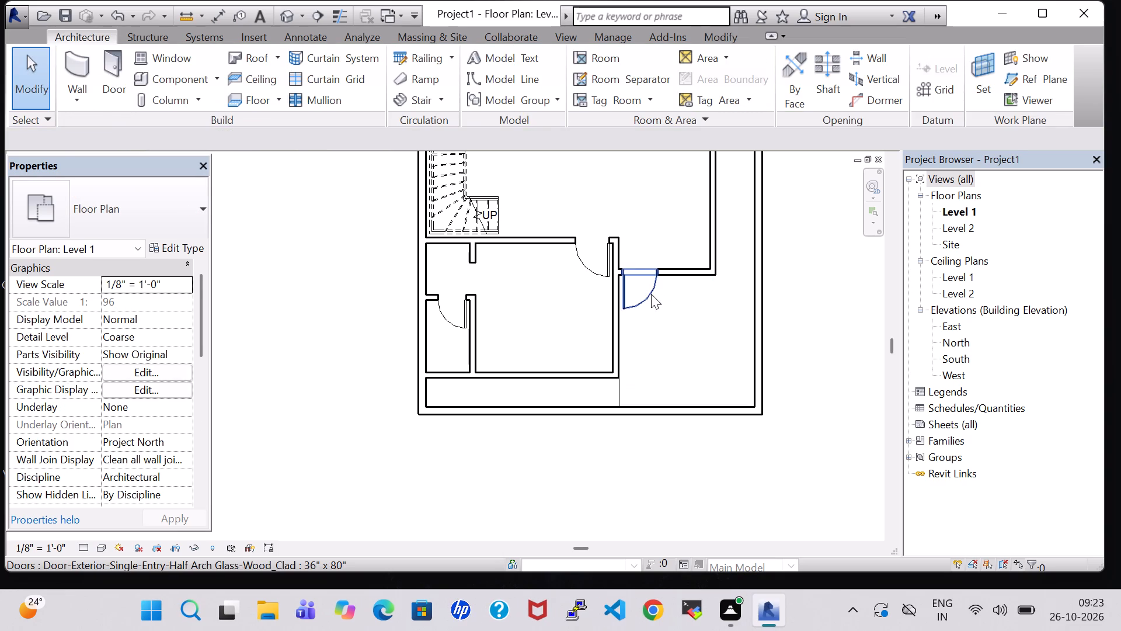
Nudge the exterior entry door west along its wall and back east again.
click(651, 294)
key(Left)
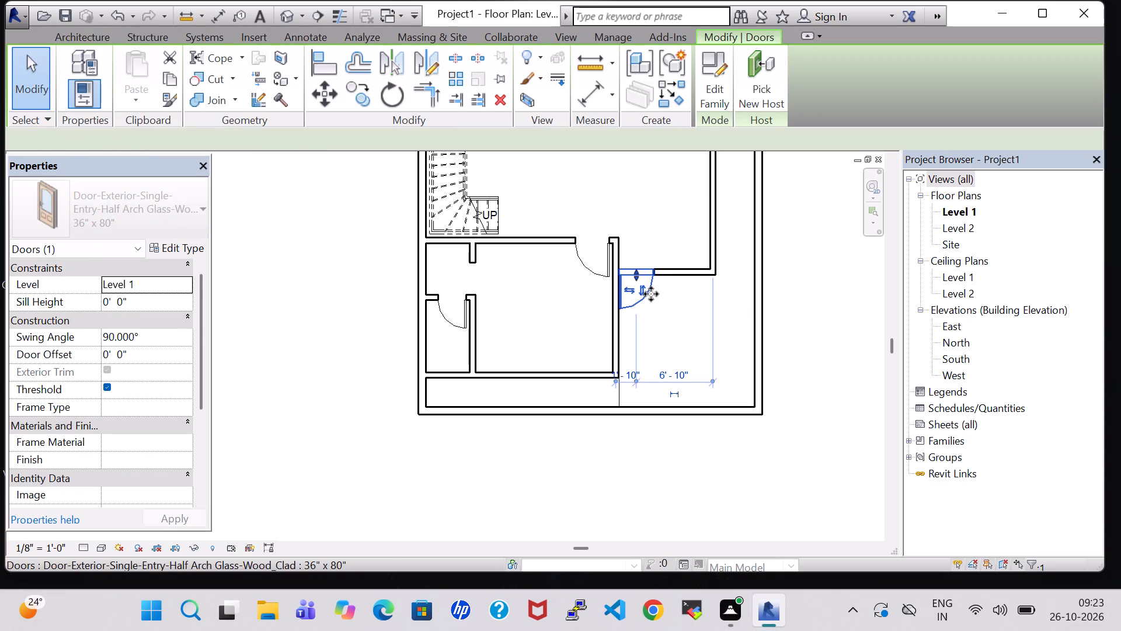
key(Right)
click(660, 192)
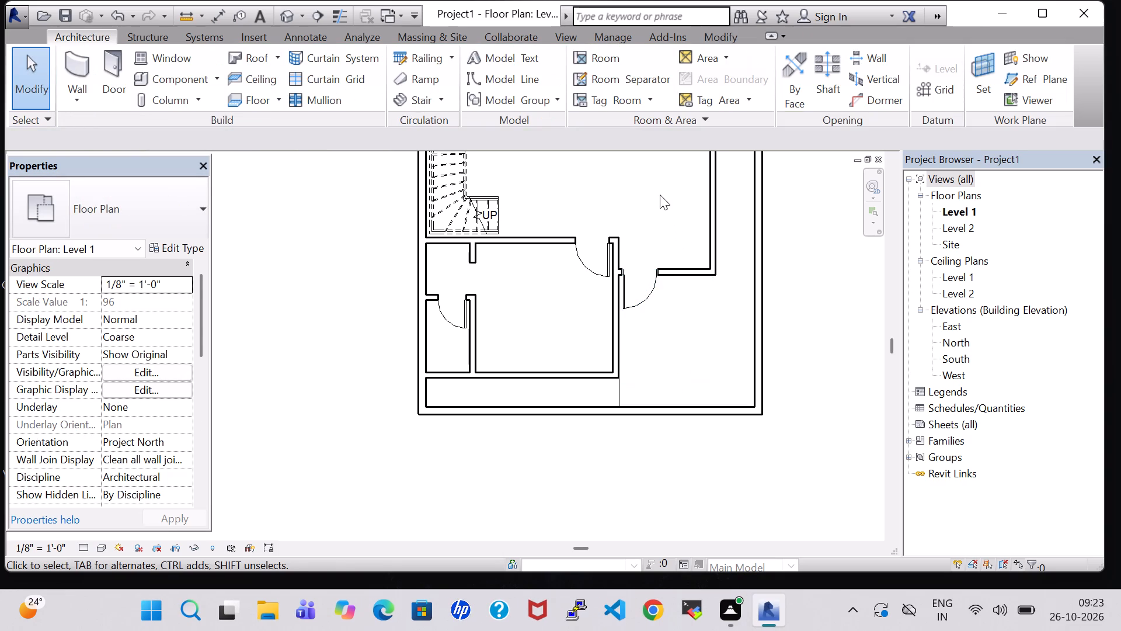
Split the south exterior wall in line with the outer face of the southern room block's east wall.
scroll(661, 296, down, 5)
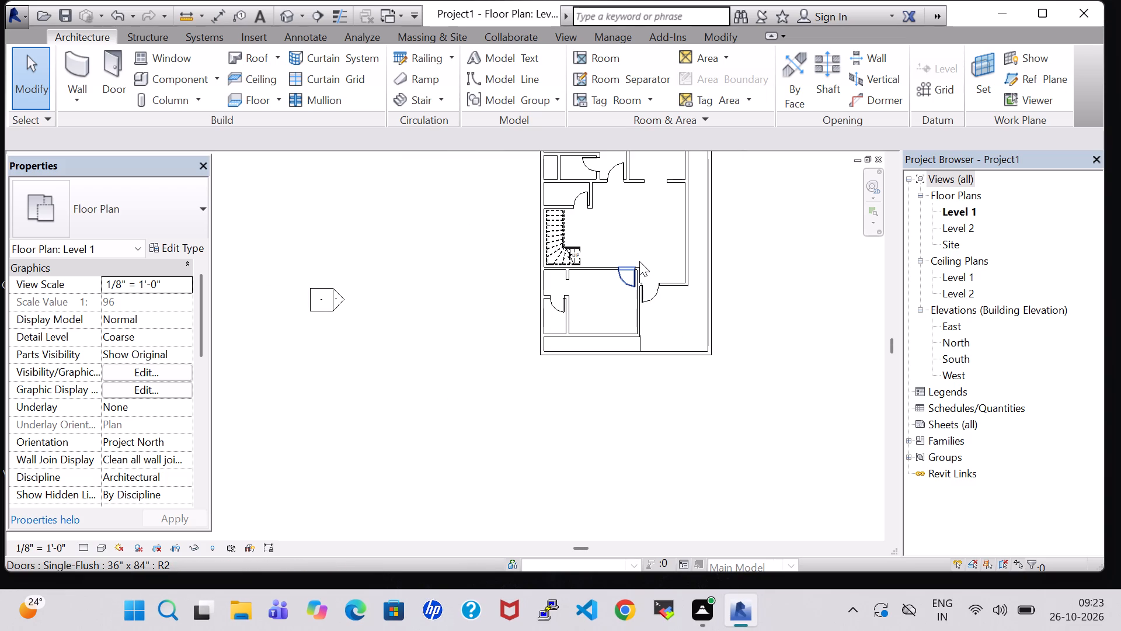
click(708, 34)
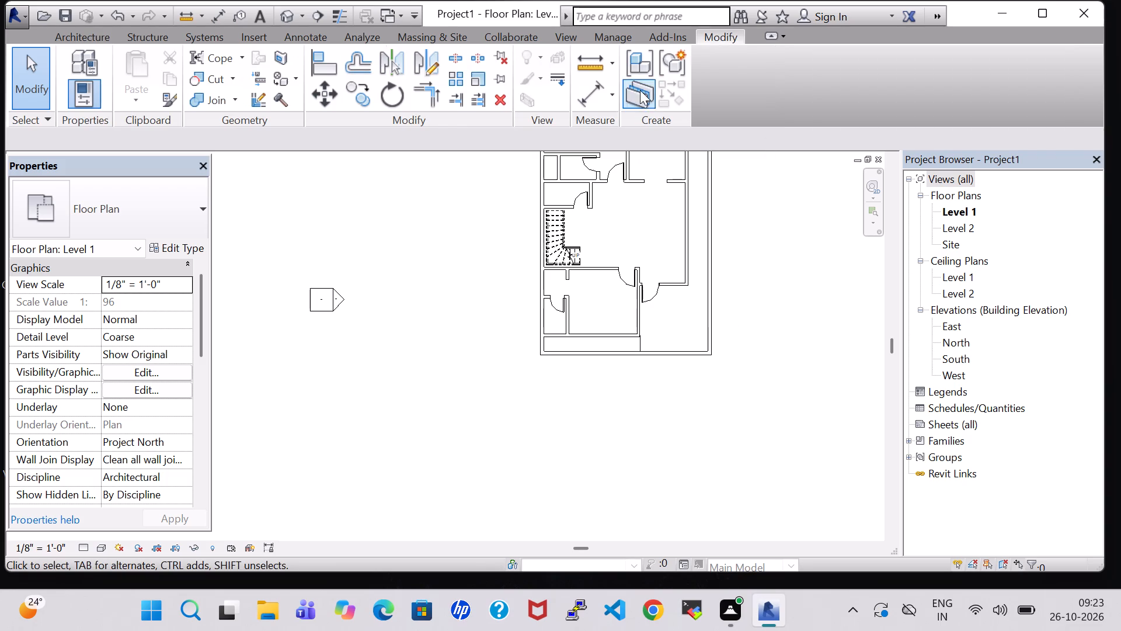
click(481, 56)
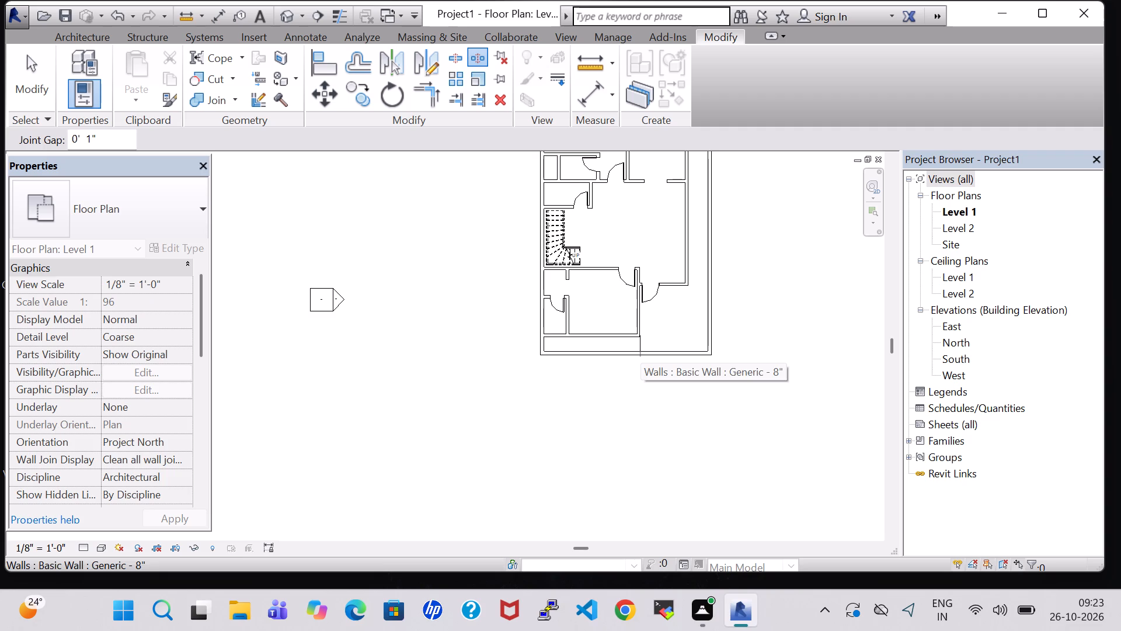
scroll(640, 352, up, 7)
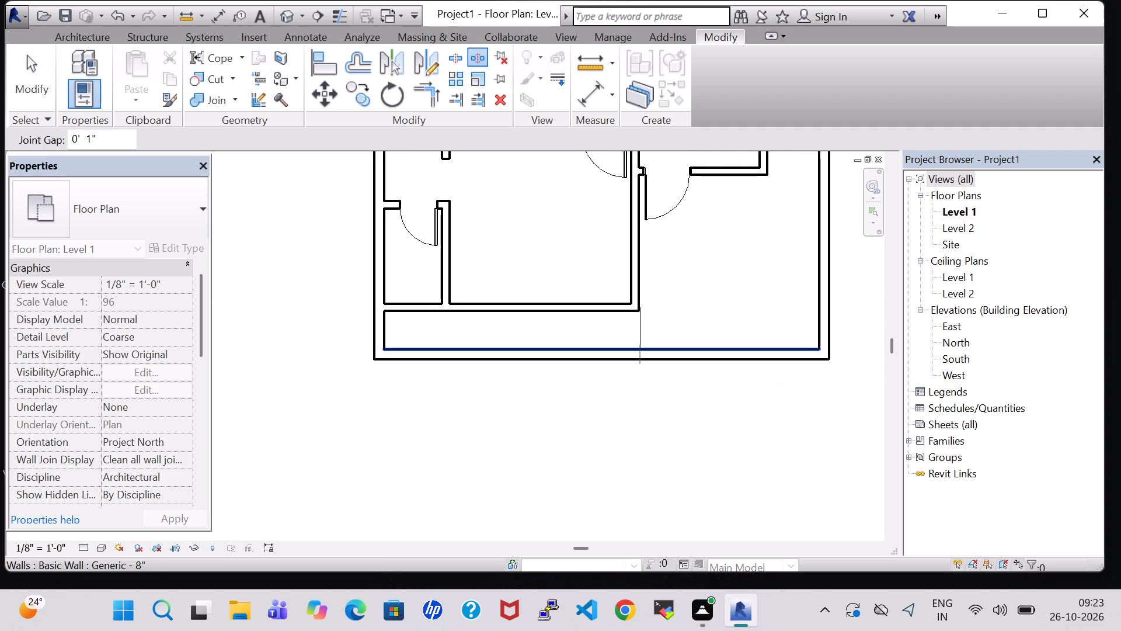
click(459, 63)
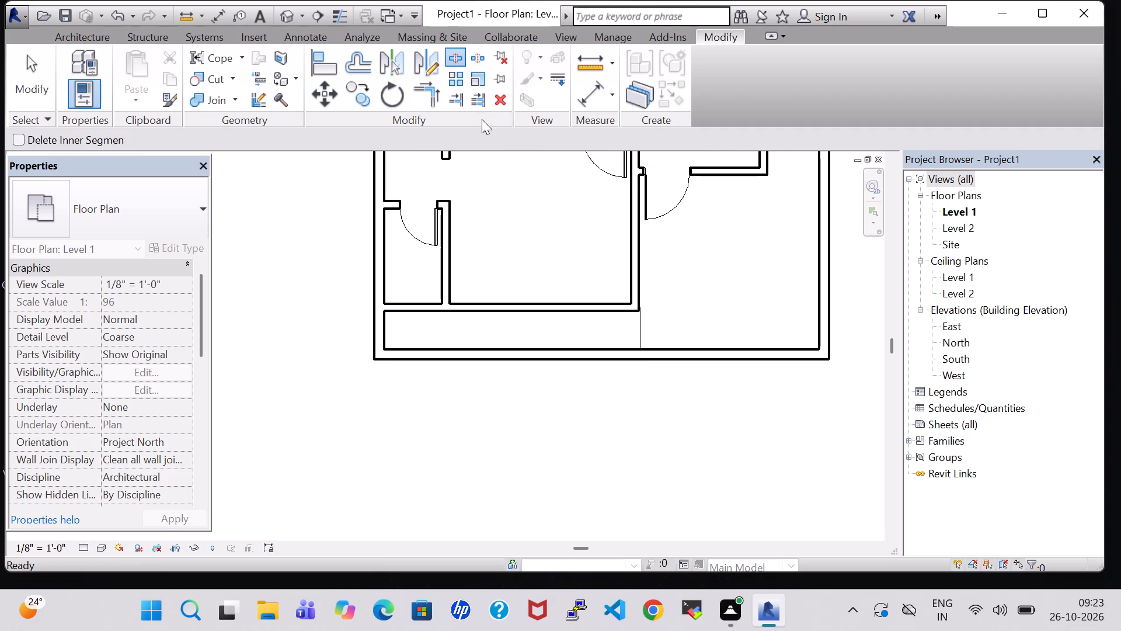
click(641, 356)
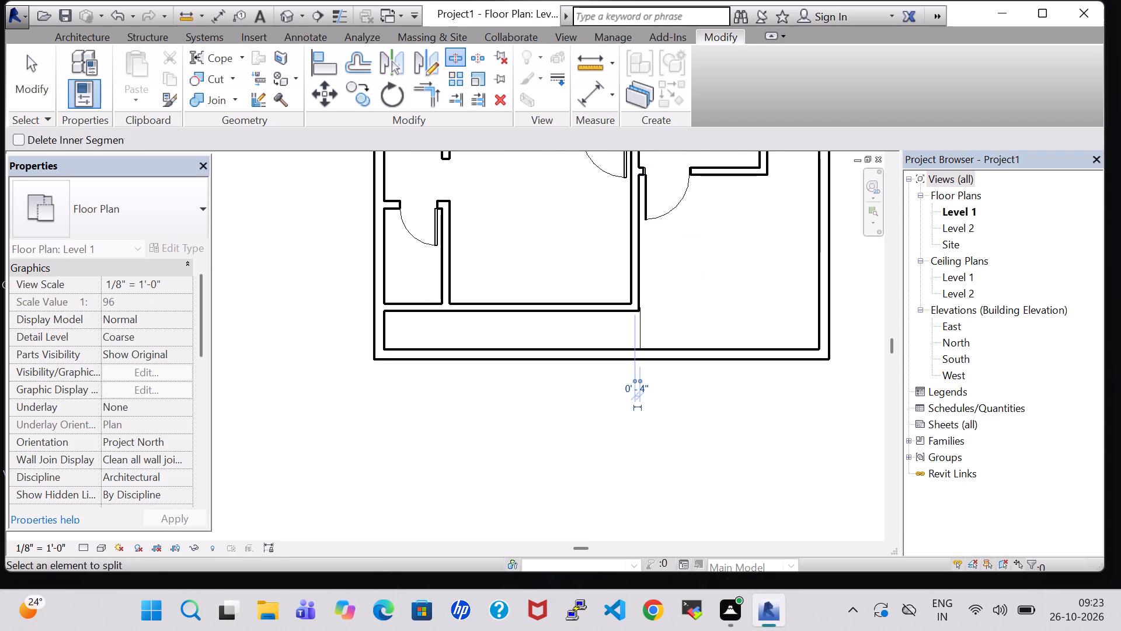
scroll(859, 365, down, 2)
middle_drag(859, 365, 788, 399)
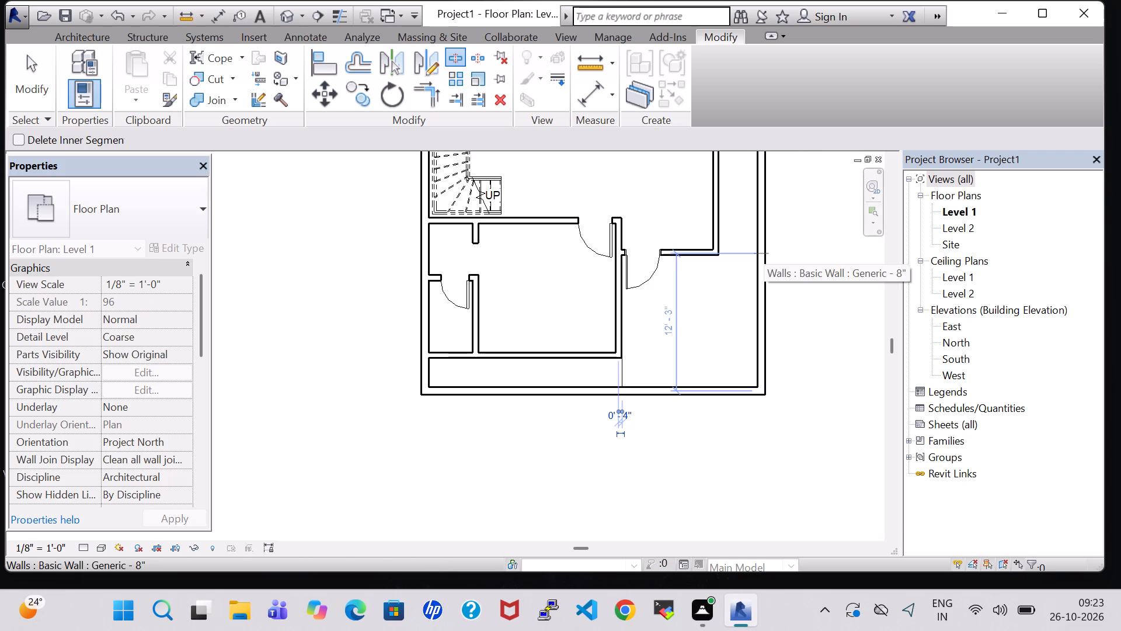
key(Escape)
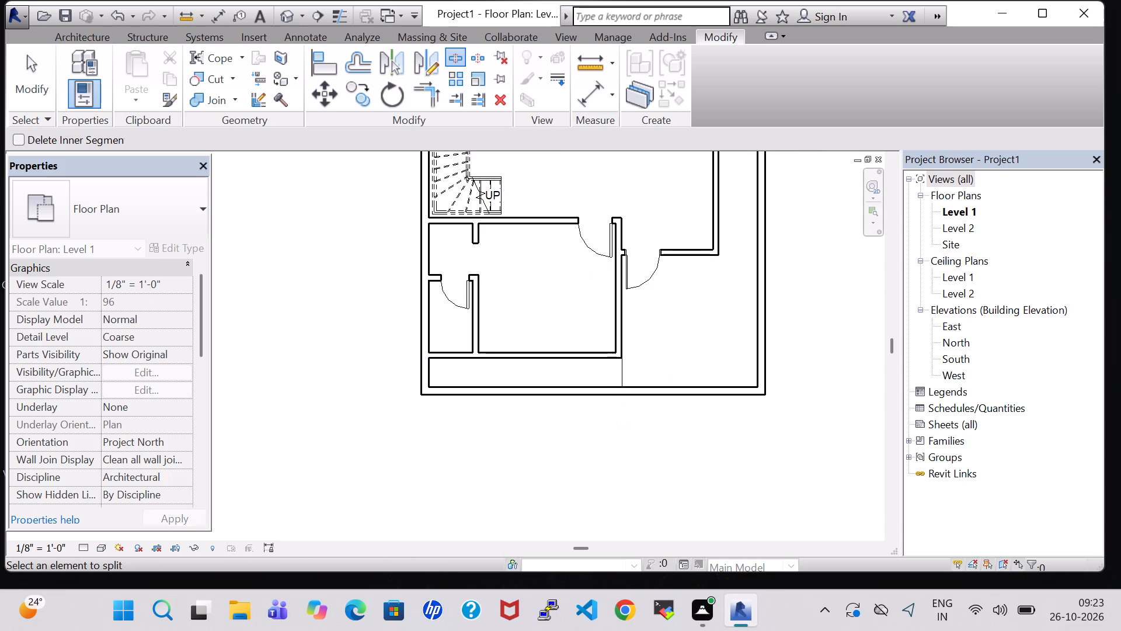
key(Escape)
Delete the eastern segment of the split south exterior wall.
click(719, 385)
key(Delete)
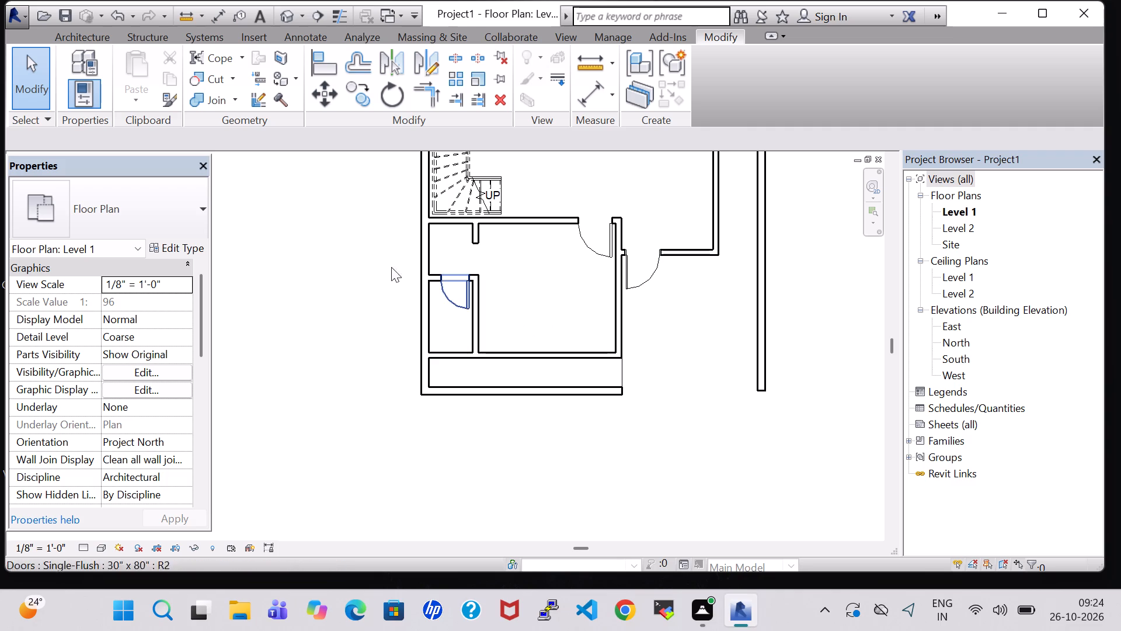
Split the west exterior wall at the outer face of the southern room block's south wall.
click(451, 54)
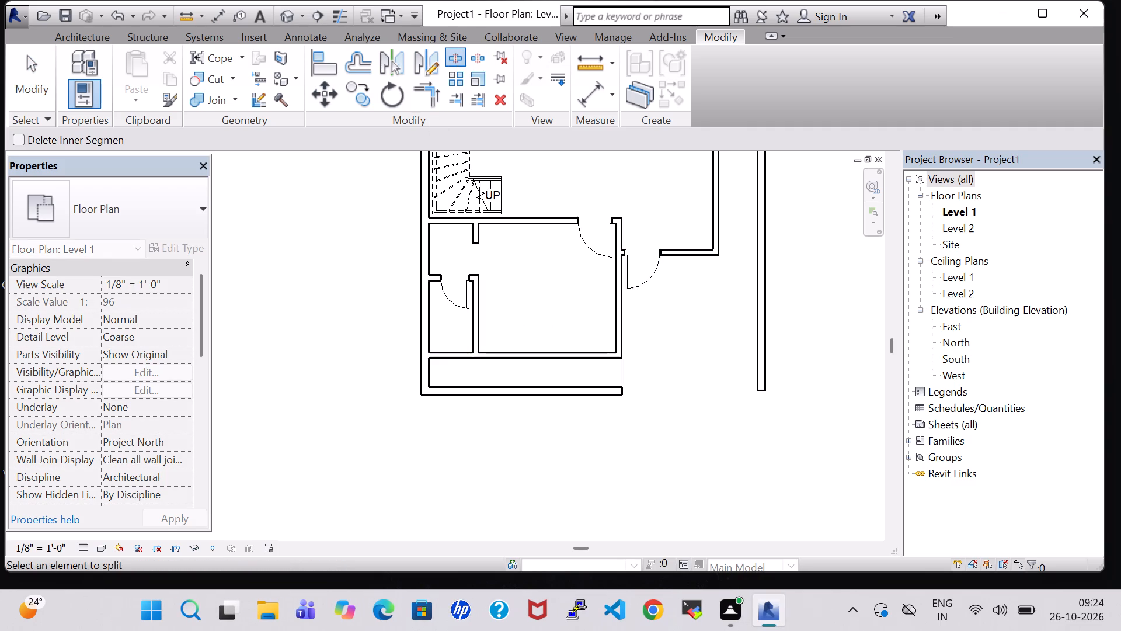
click(430, 360)
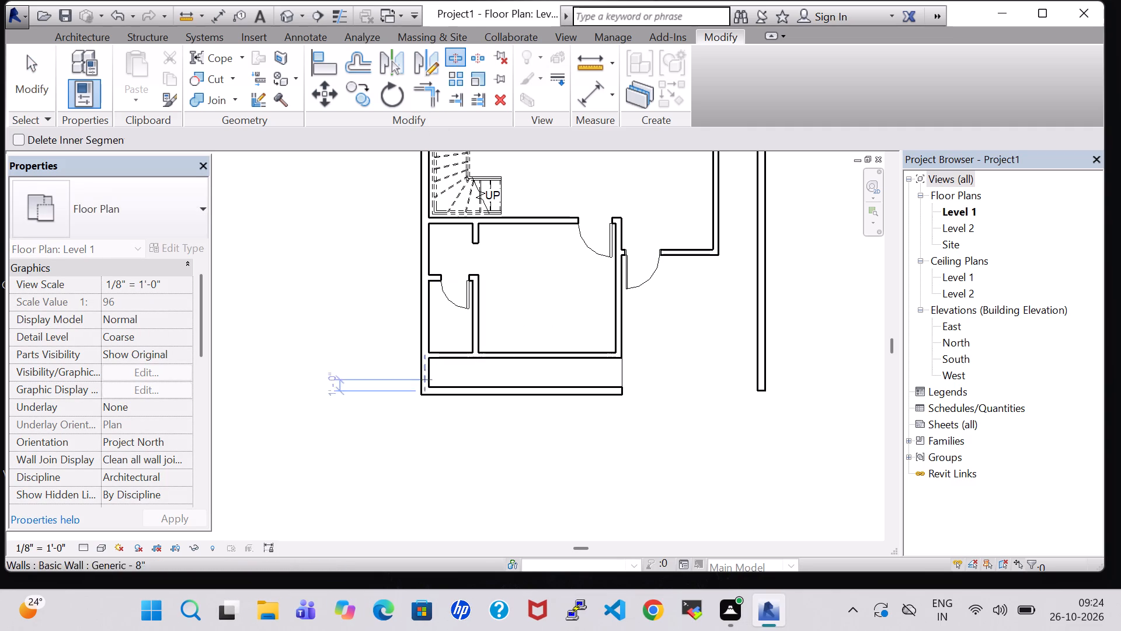
key(Escape)
key(Escape)
Set the unconnected height of the short southern segment of the west exterior wall to 2'-0".
click(430, 377)
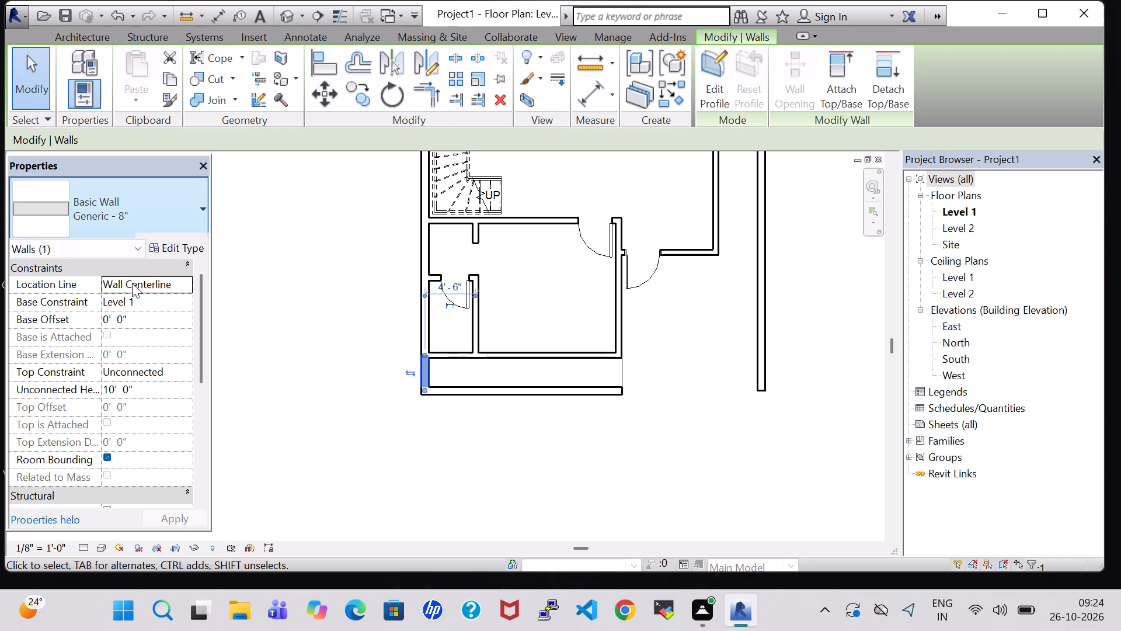
click(115, 396)
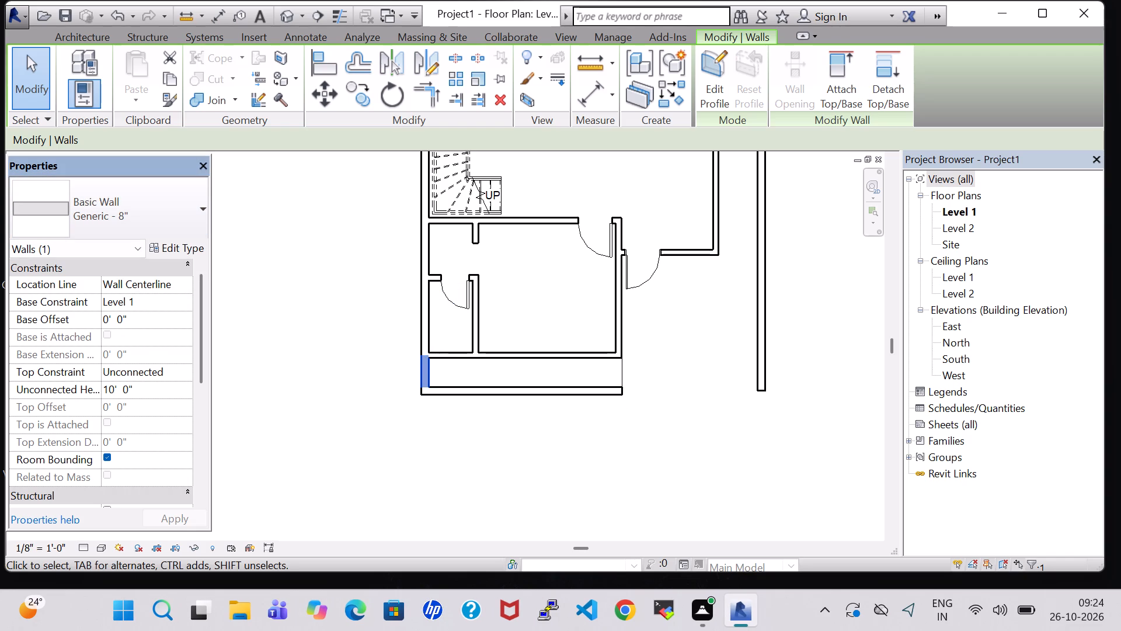
key(BackSpace)
key(BackSpace)
key(2)
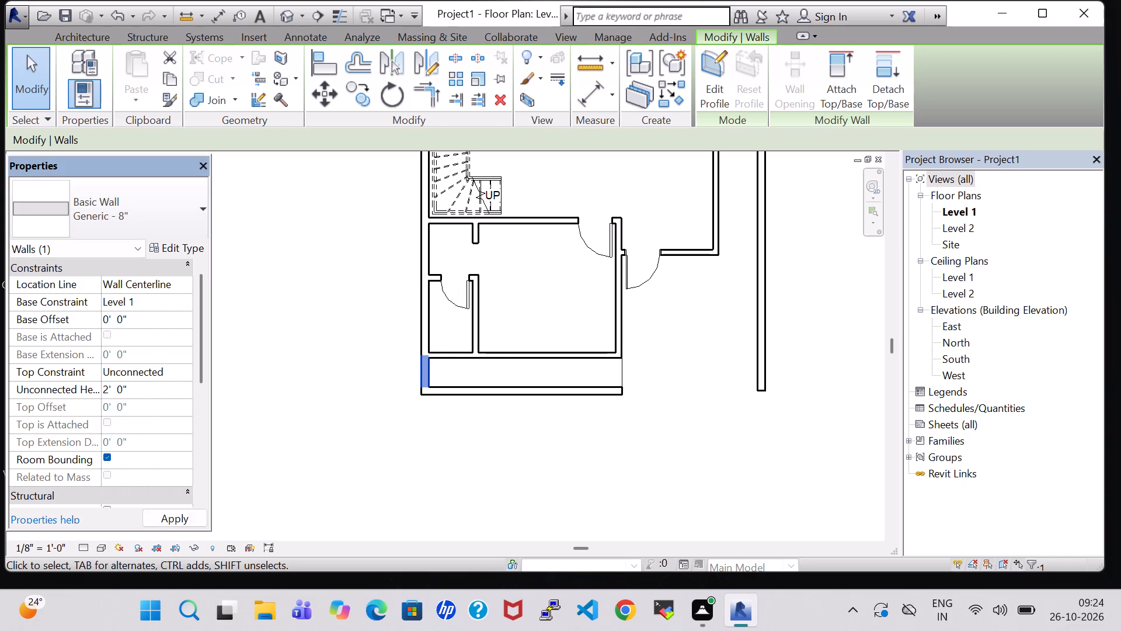
click(485, 452)
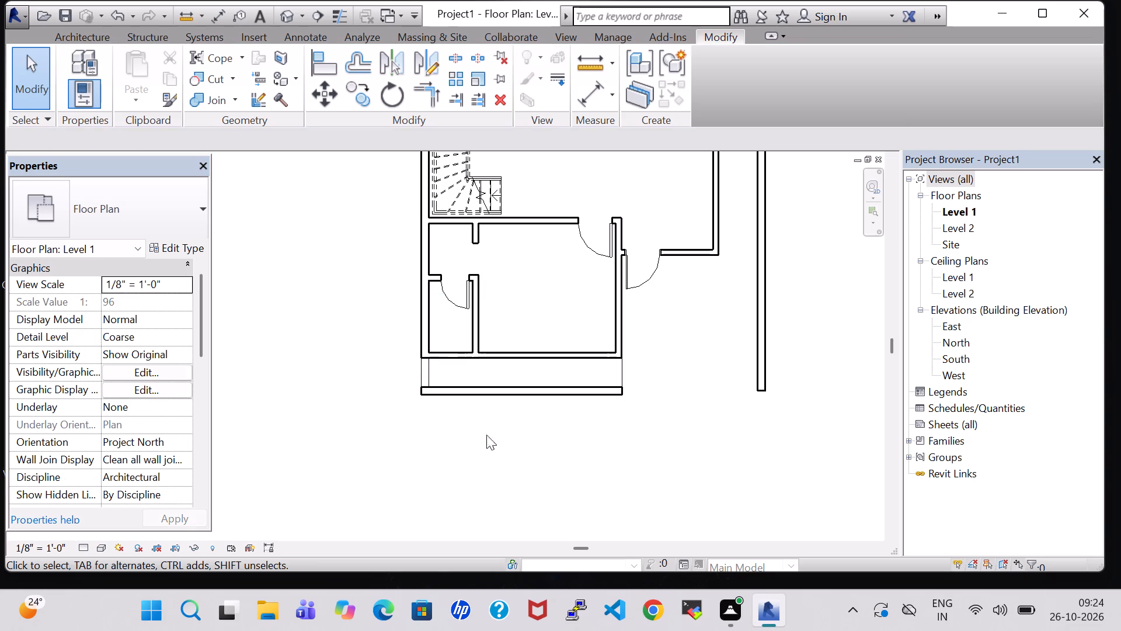
Set the base offset of the remaining south exterior wall segment to 2'-0".
click(488, 387)
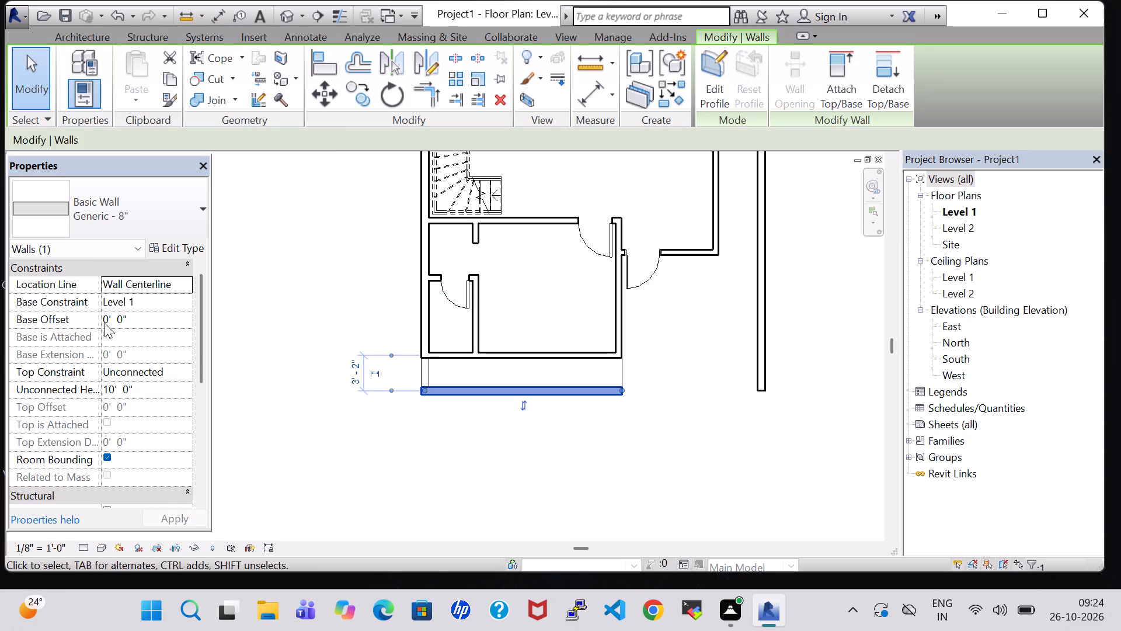
click(108, 323)
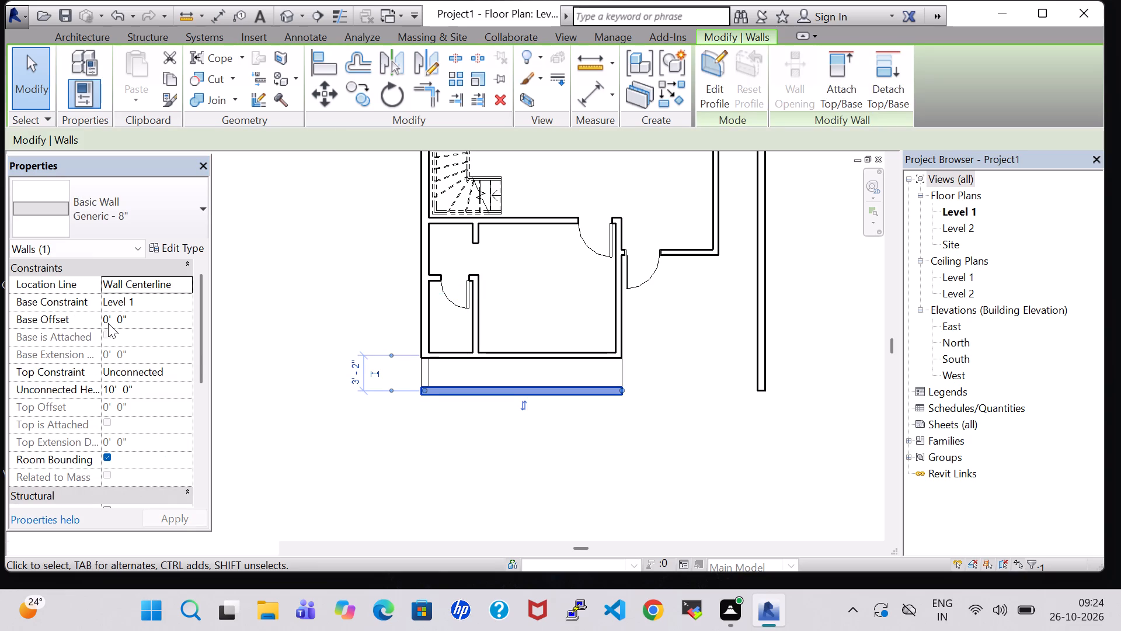
click(108, 323)
key(BackSpace)
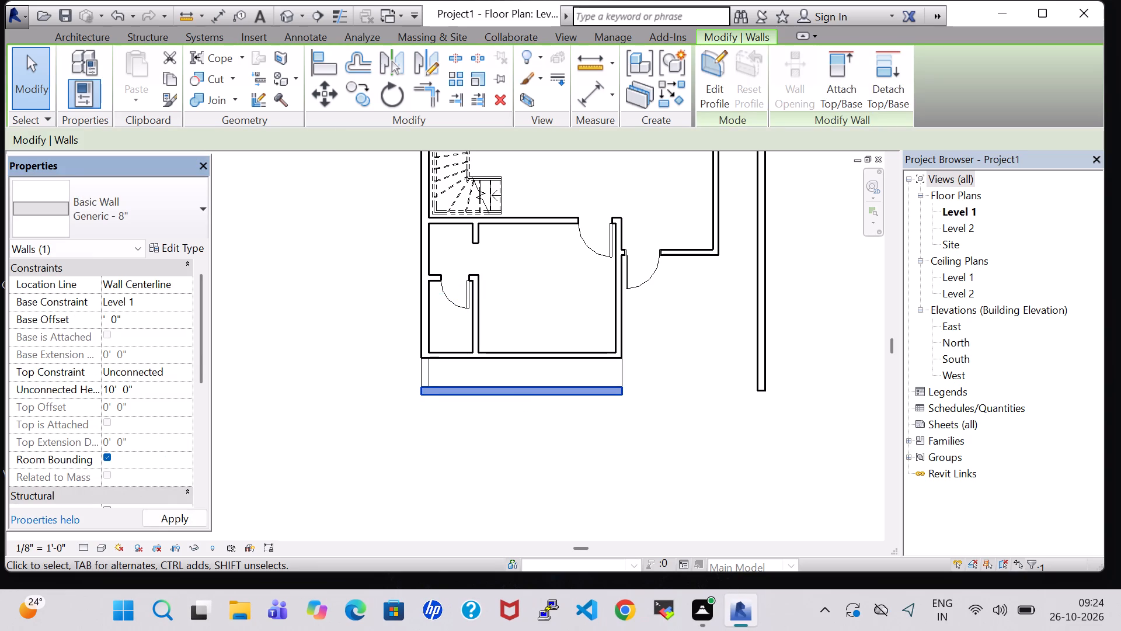
key(2)
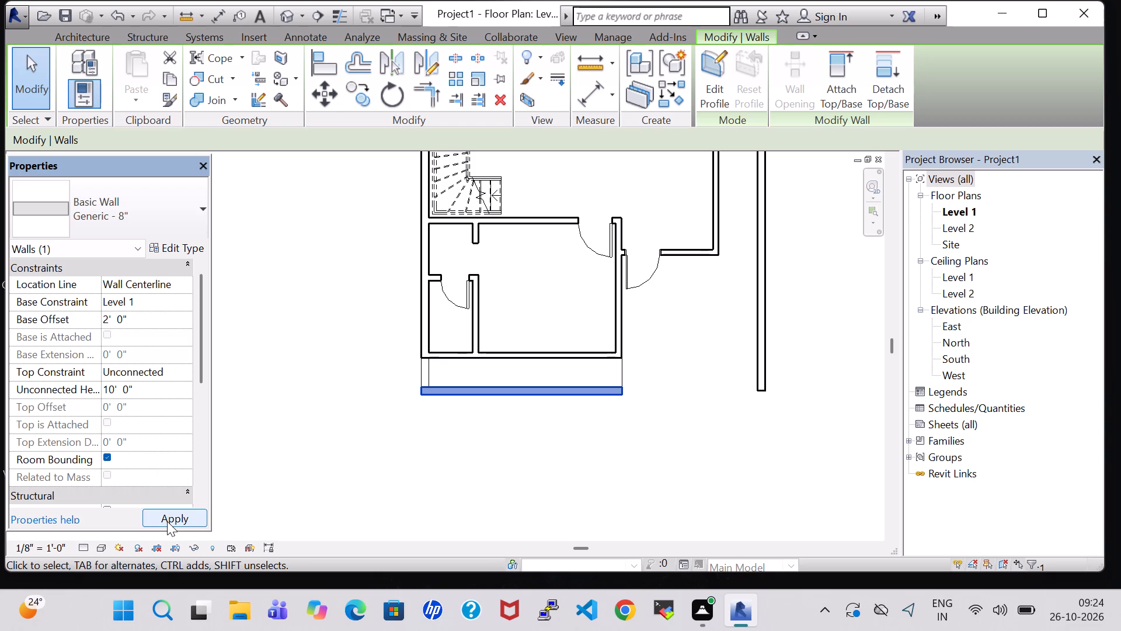
click(167, 521)
click(486, 504)
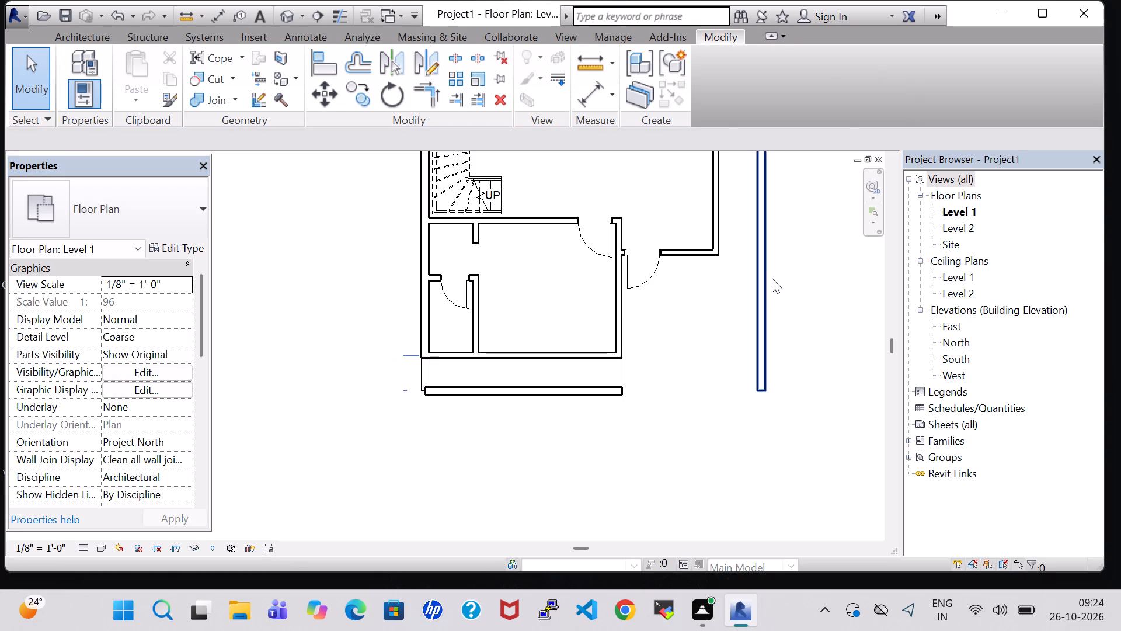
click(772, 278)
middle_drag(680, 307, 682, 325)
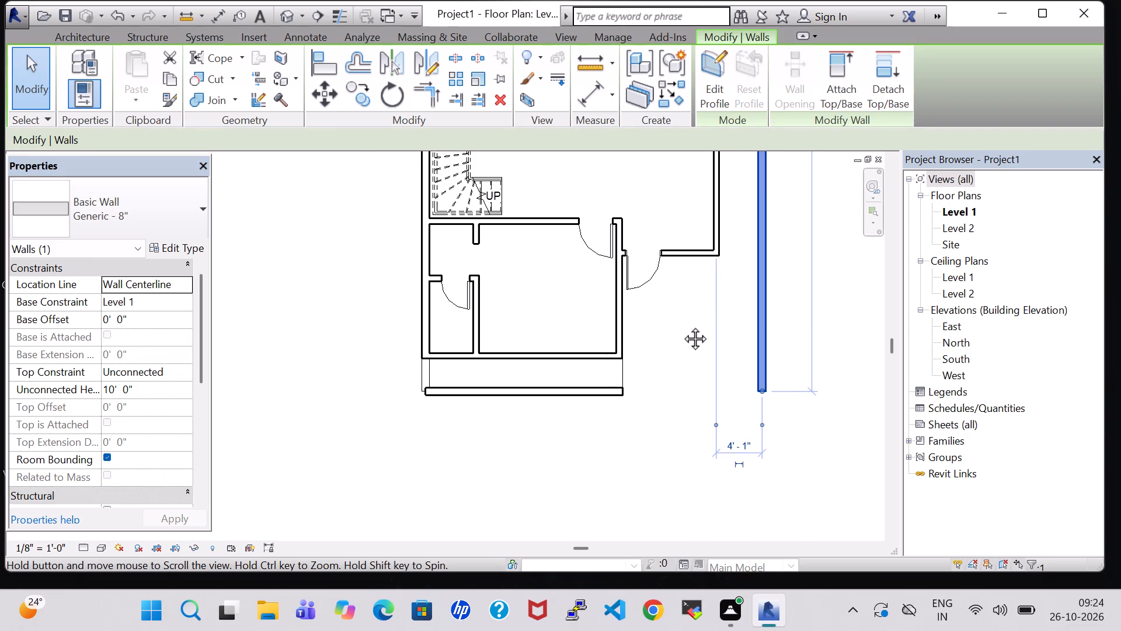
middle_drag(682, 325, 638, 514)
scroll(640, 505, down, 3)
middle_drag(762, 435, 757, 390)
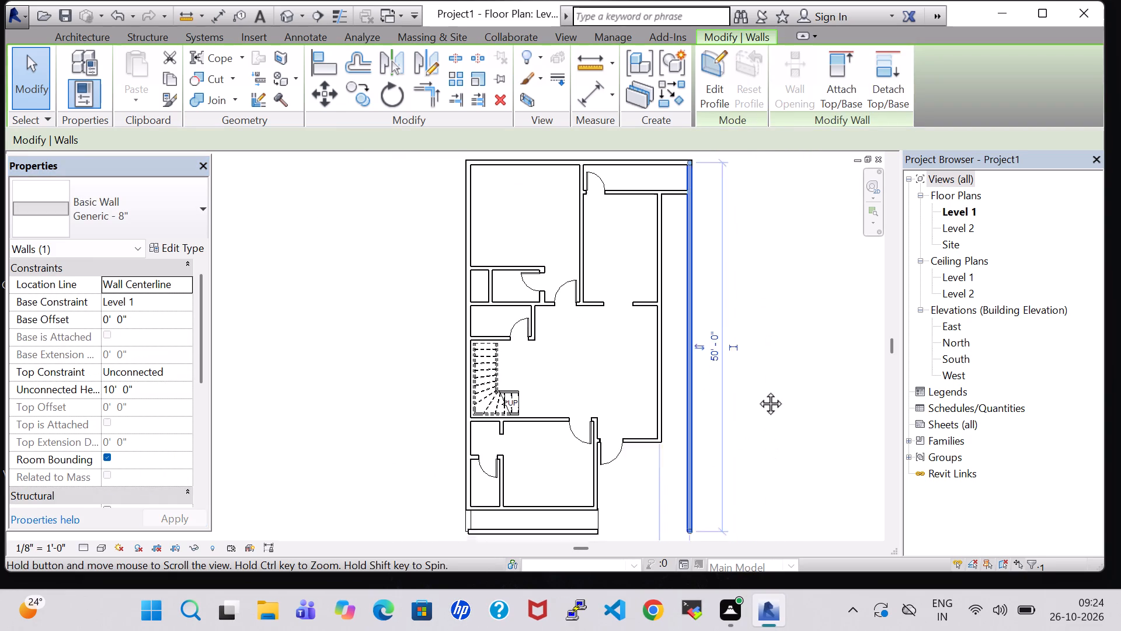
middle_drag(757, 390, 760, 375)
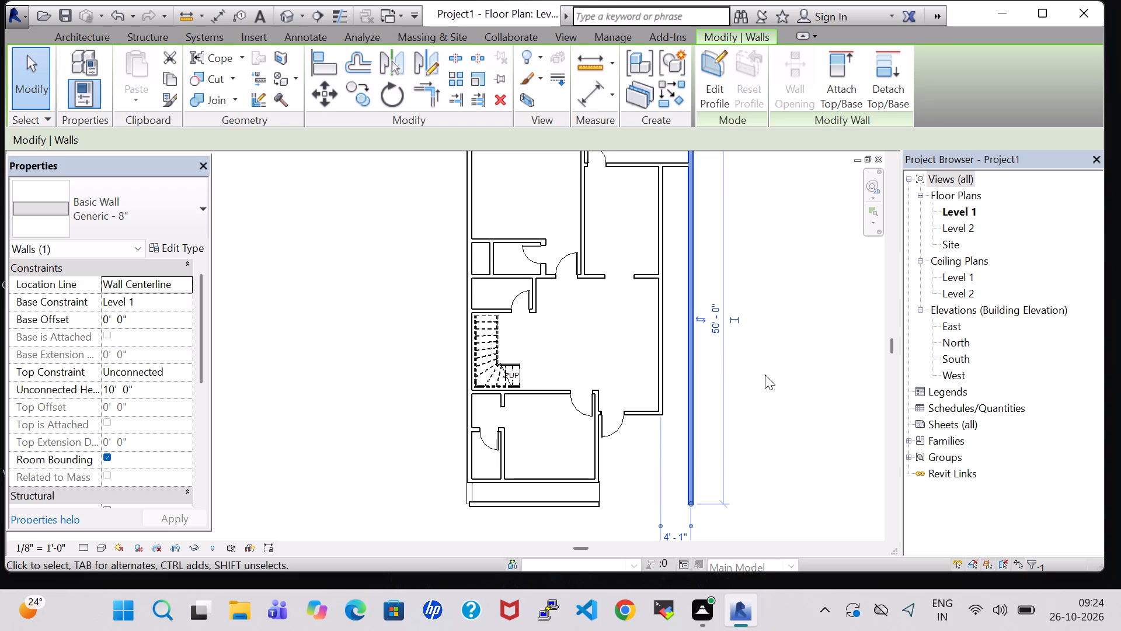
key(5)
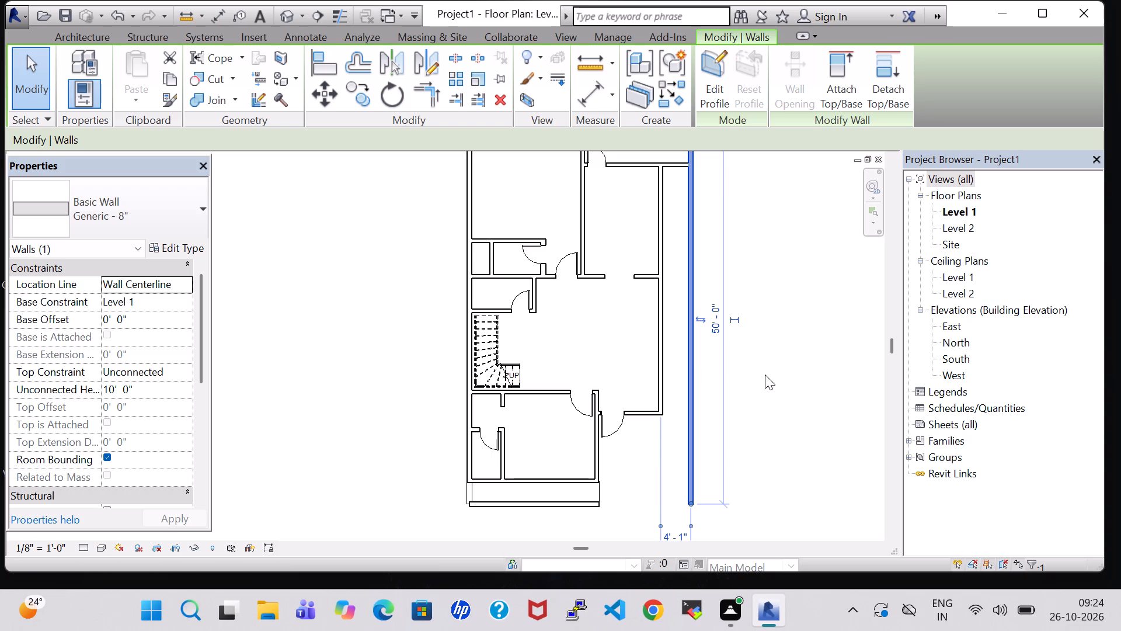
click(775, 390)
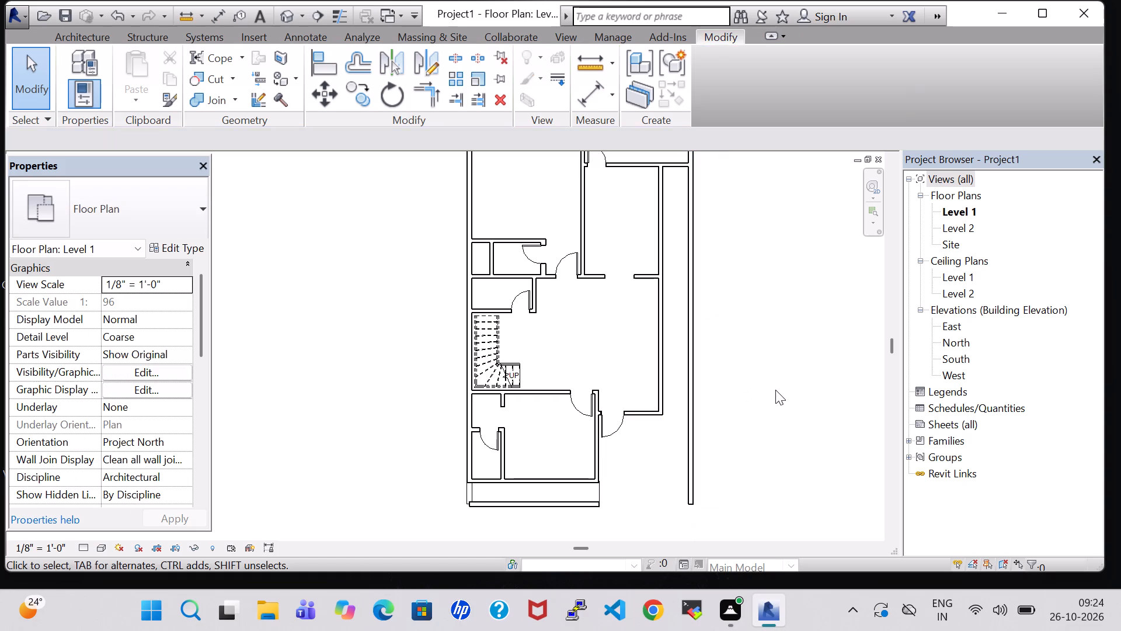
Set the unconnected height of the 50' east exterior wall to 5'-0".
click(697, 370)
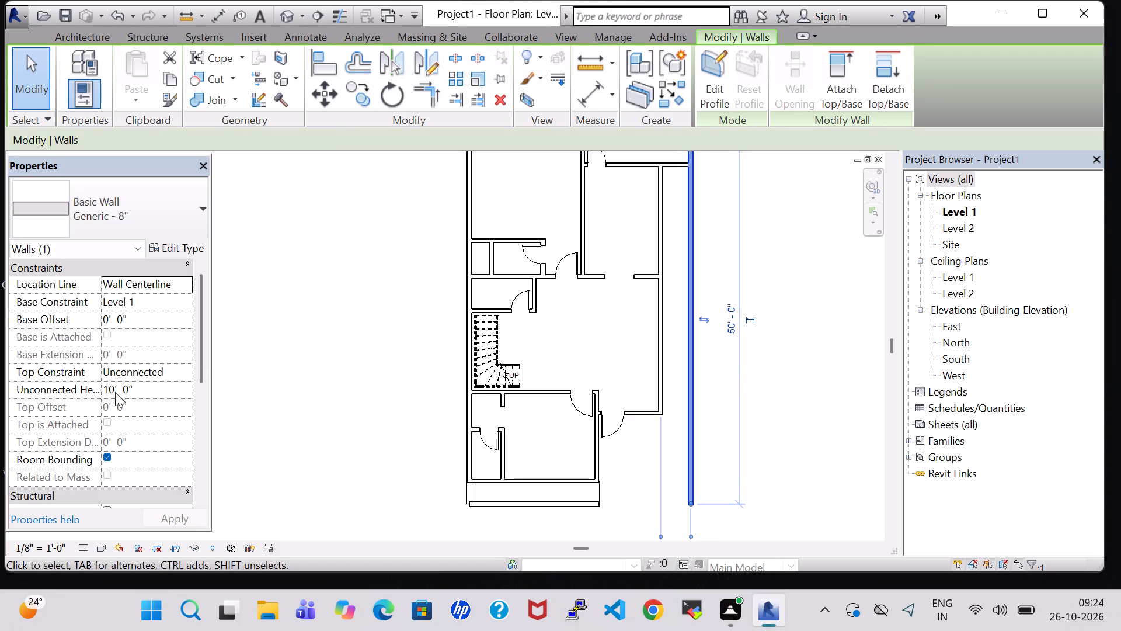
click(117, 392)
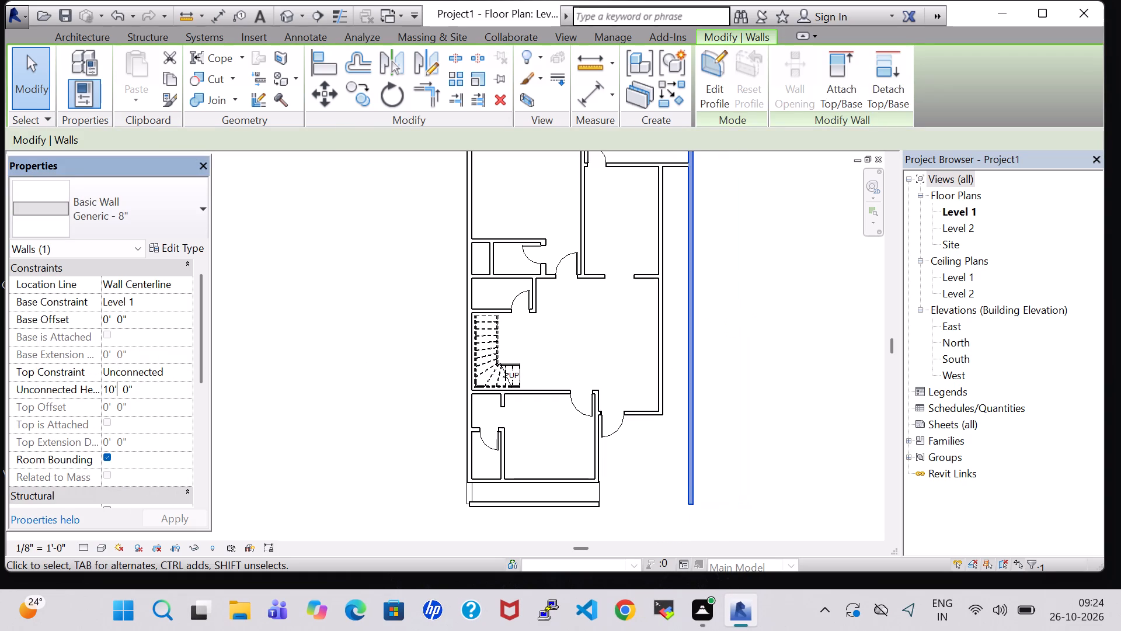
click(113, 393)
key(BackSpace)
key(BackSpace)
key(5)
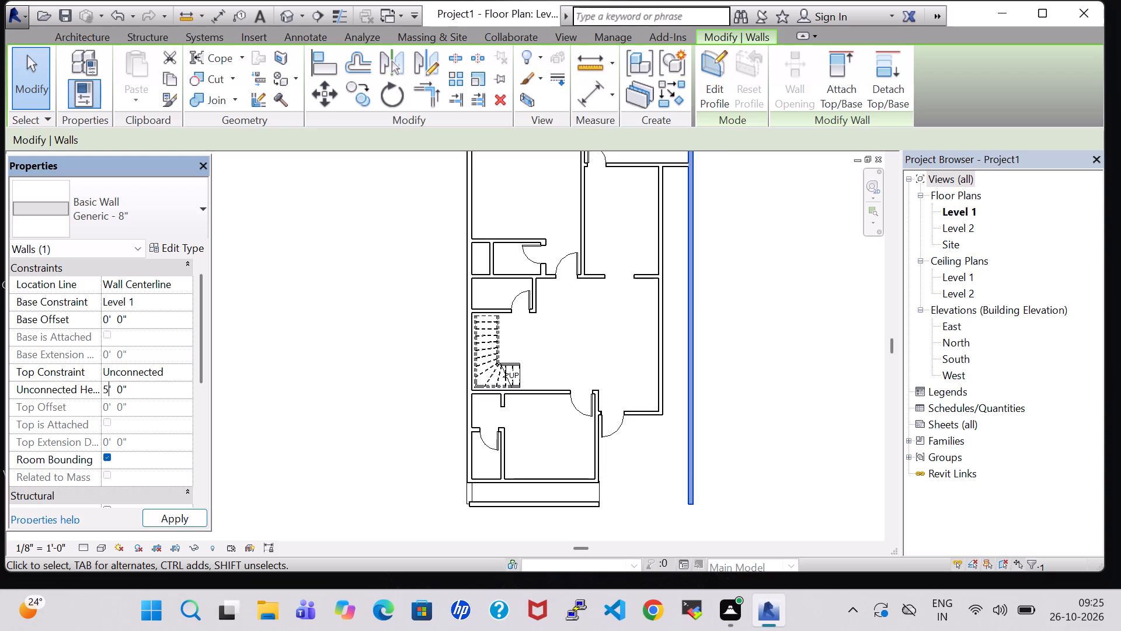
key(apostrophe)
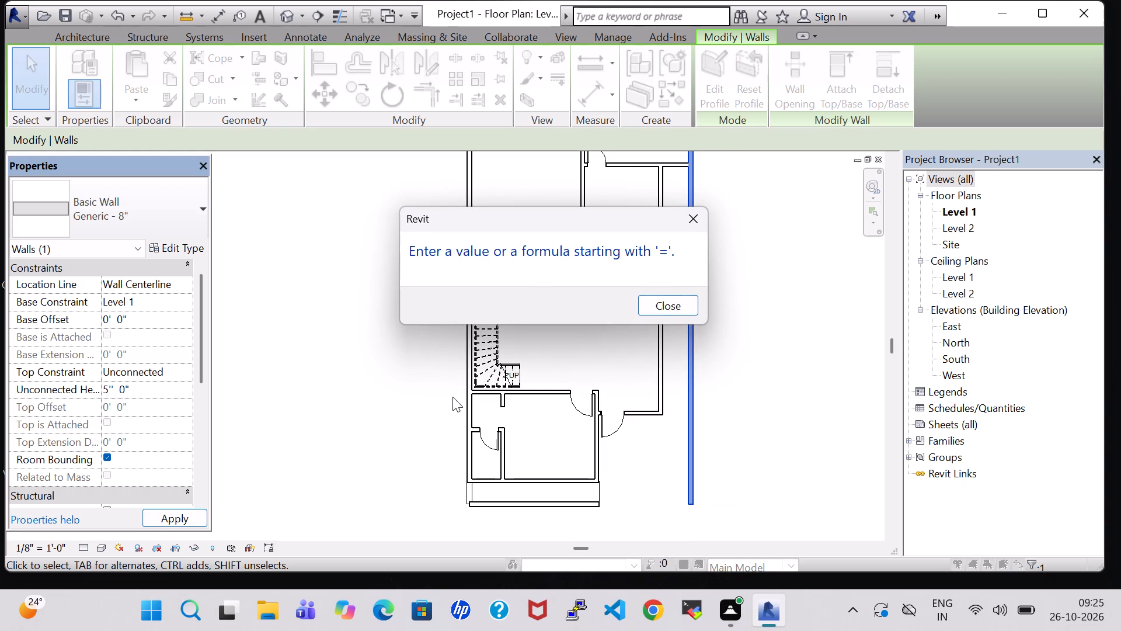
click(668, 303)
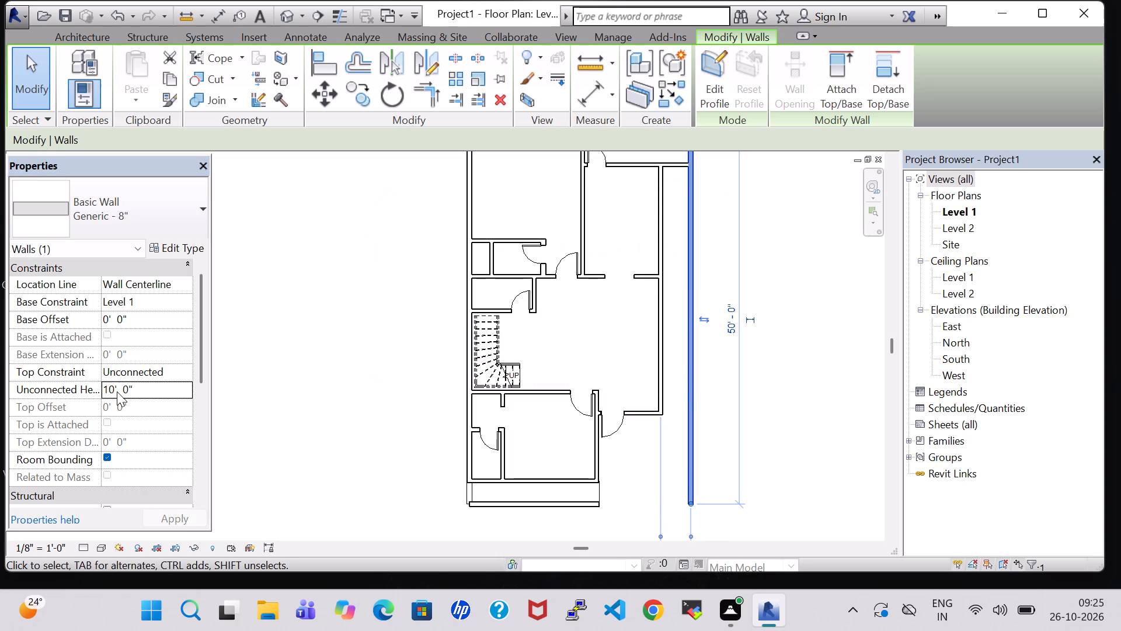
click(117, 391)
click(114, 391)
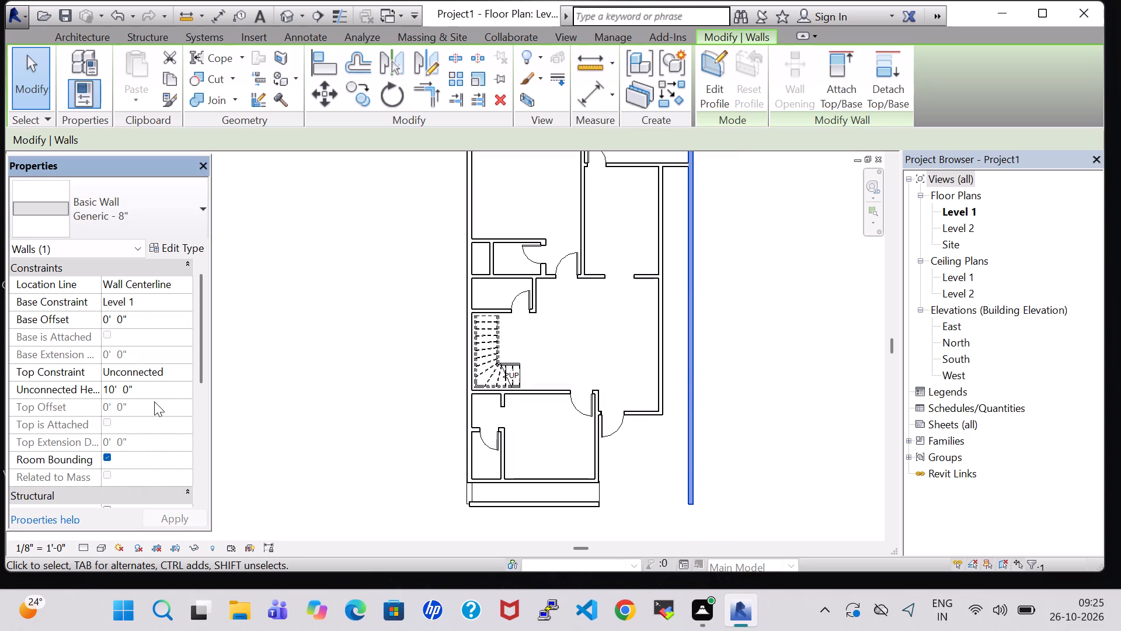
key(BackSpace)
key(BackSpace)
key(5)
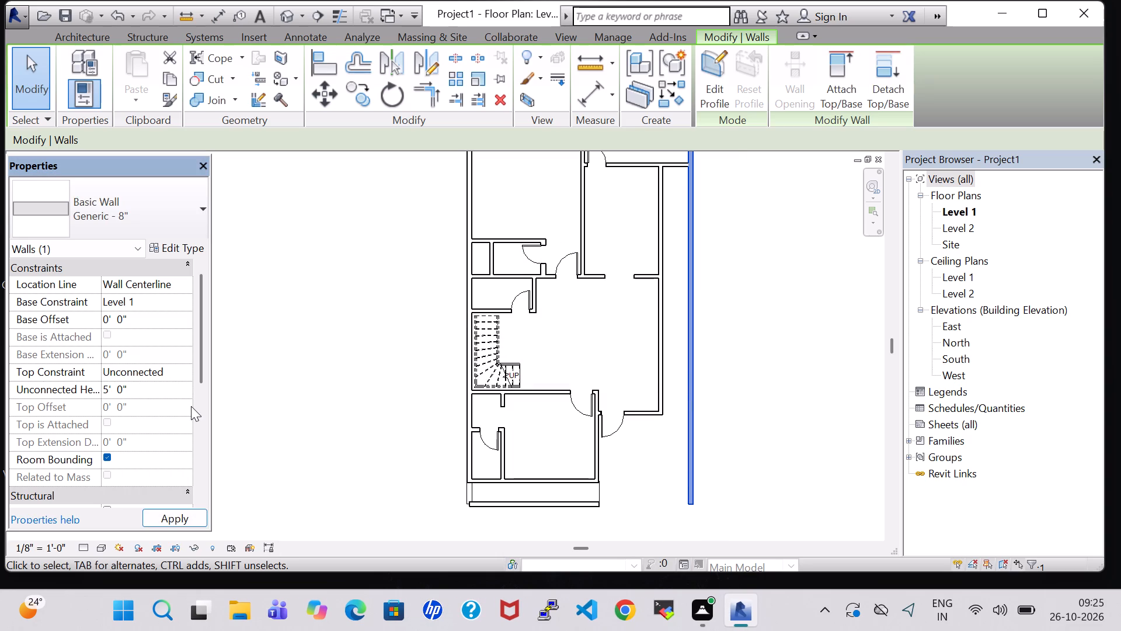
click(196, 514)
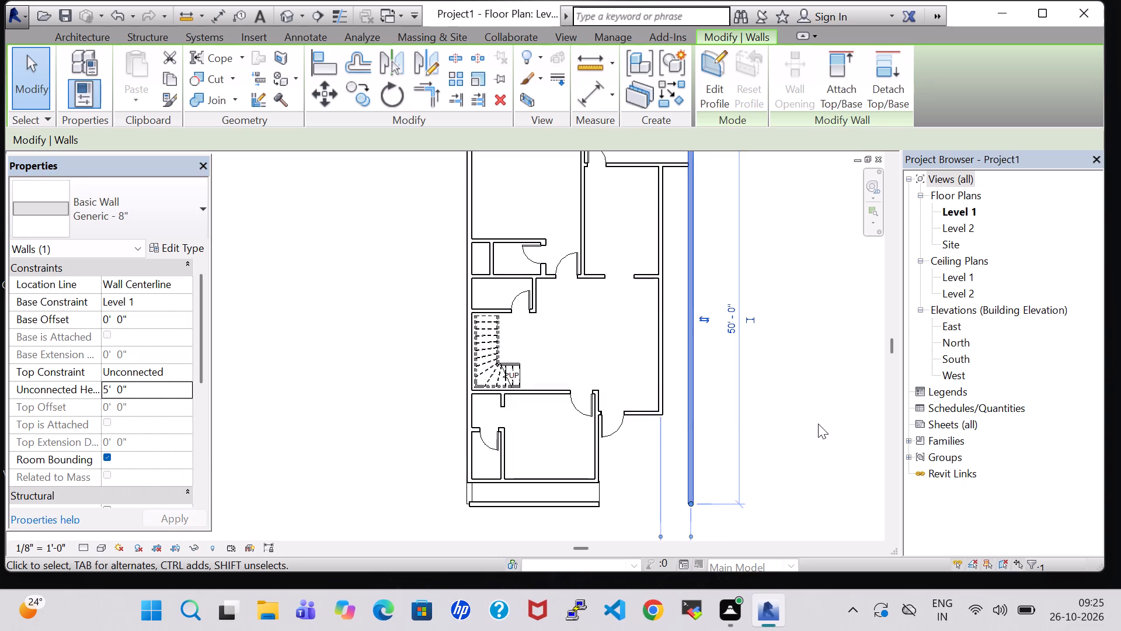
click(818, 424)
click(777, 324)
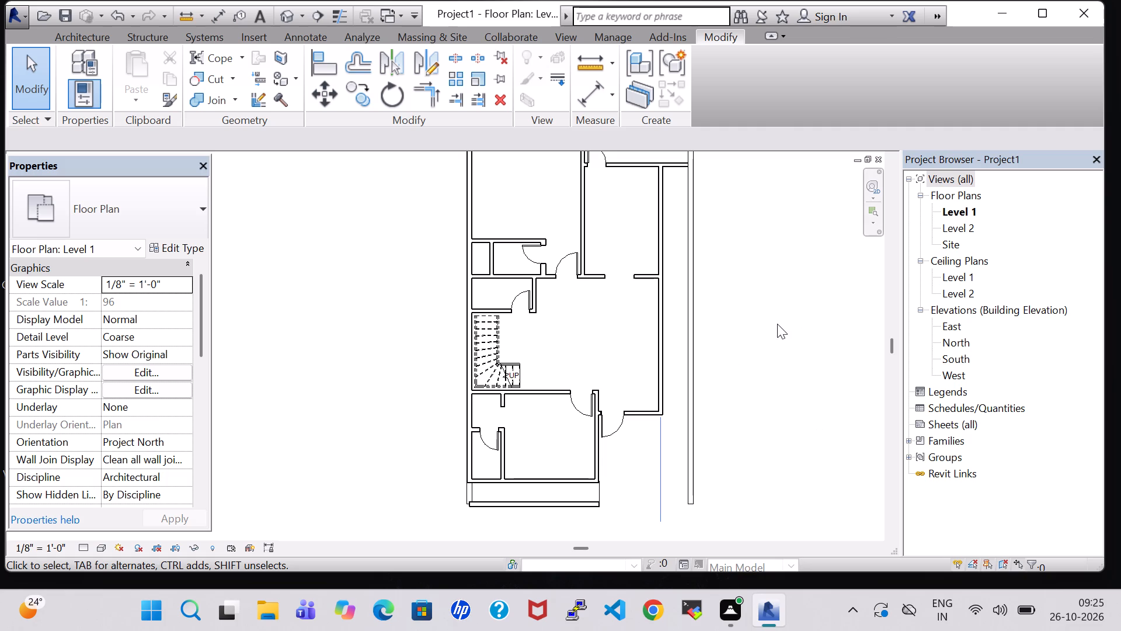
Set the unconnected height of the south exterior wall segment below the southern room block to 2'-0".
click(660, 451)
scroll(660, 451, down, 3)
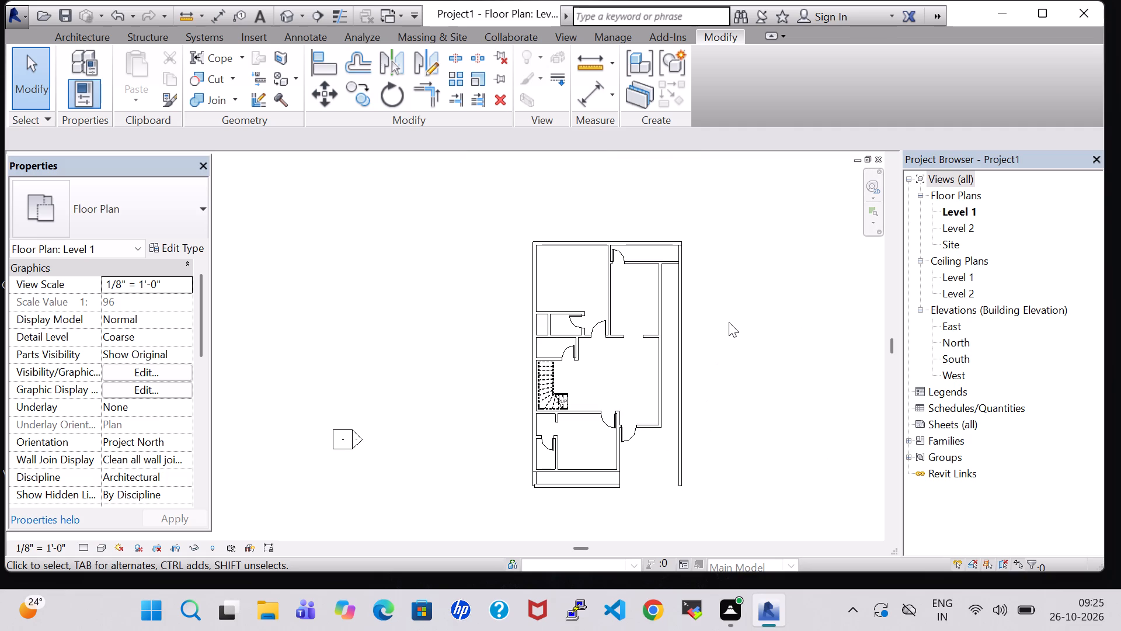
scroll(729, 322, up, 3)
middle_drag(717, 340, 749, 208)
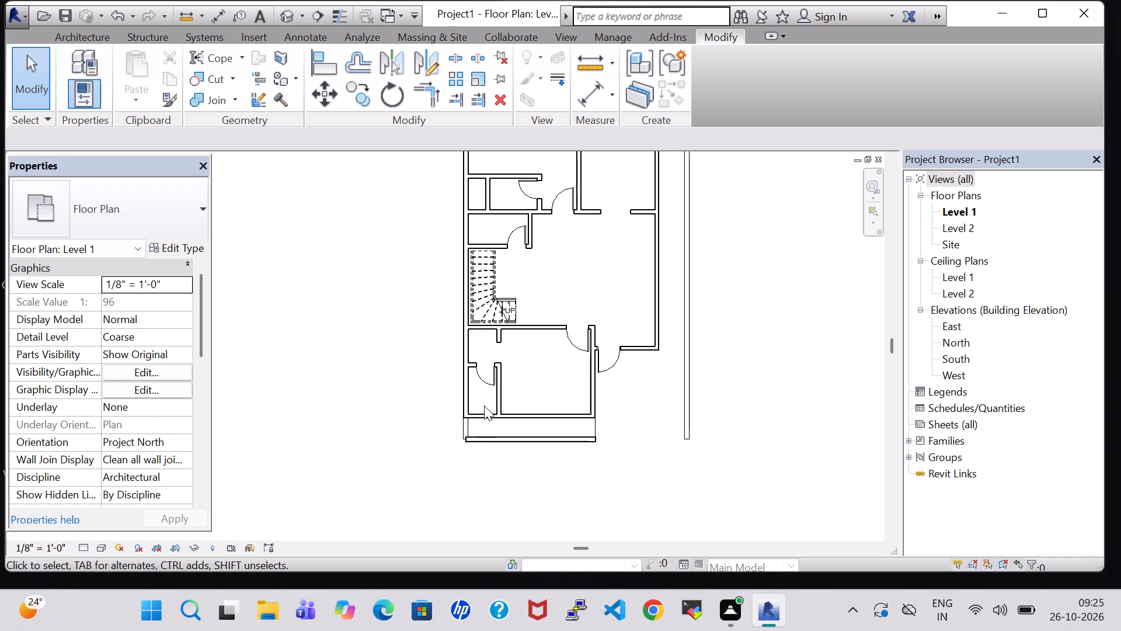
click(486, 439)
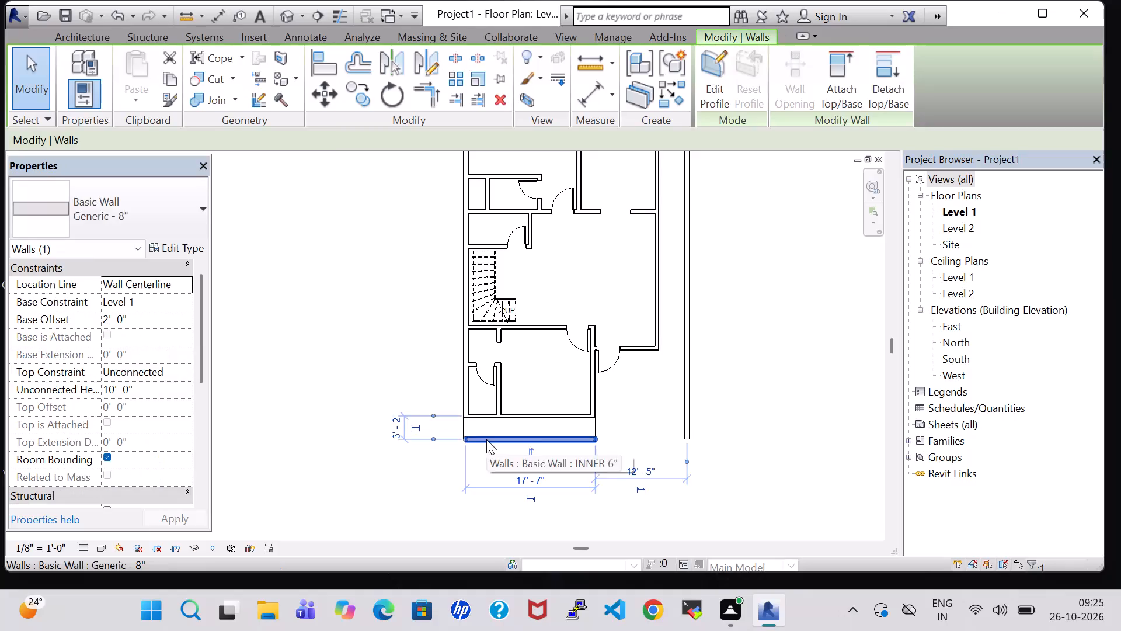
click(113, 393)
click(113, 393)
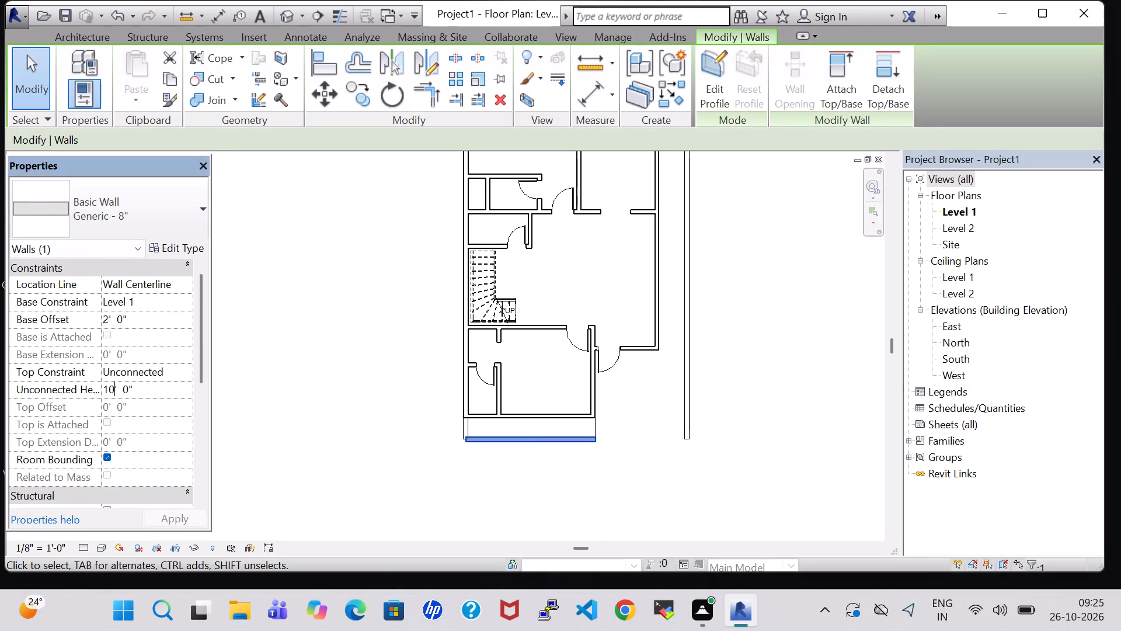
key(BackSpace)
key(BackSpace)
key(2)
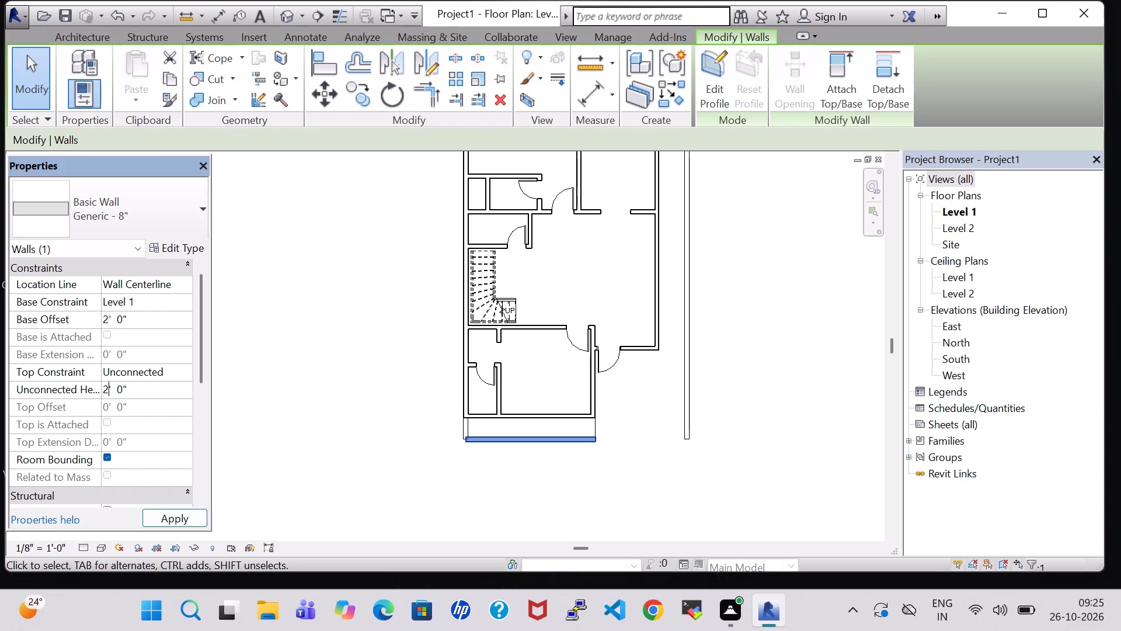
click(359, 294)
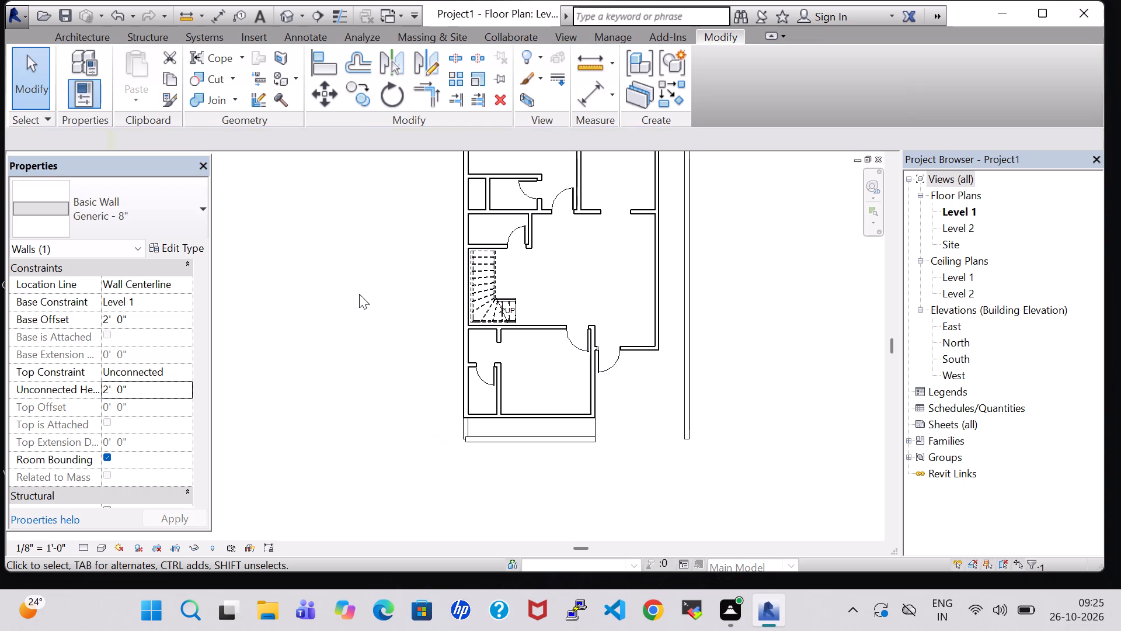
Extend the west end of the low south exterior wall to the west wall's outer face, making it about 17'-11" long.
scroll(436, 401, up, 7)
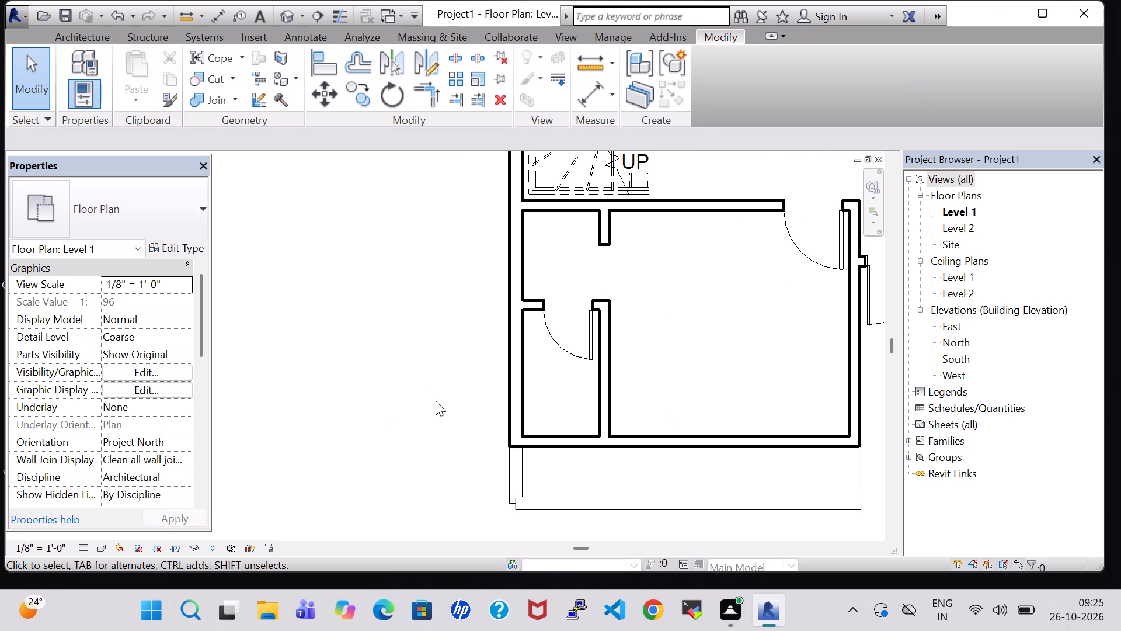
middle_drag(436, 401, 402, 301)
click(483, 407)
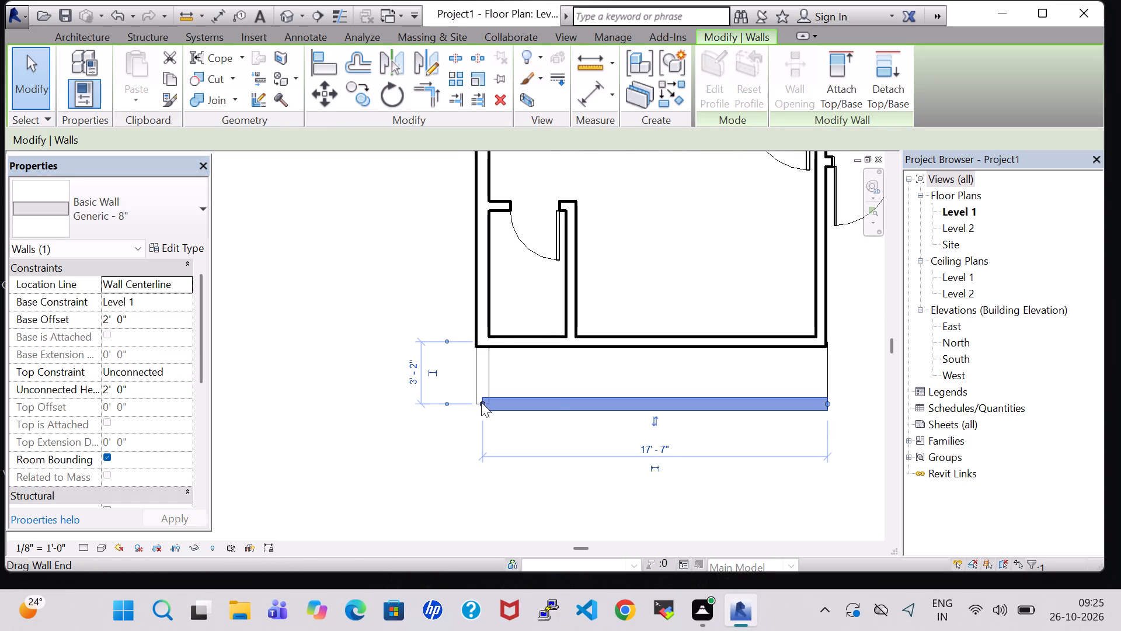
drag(481, 402, 474, 403)
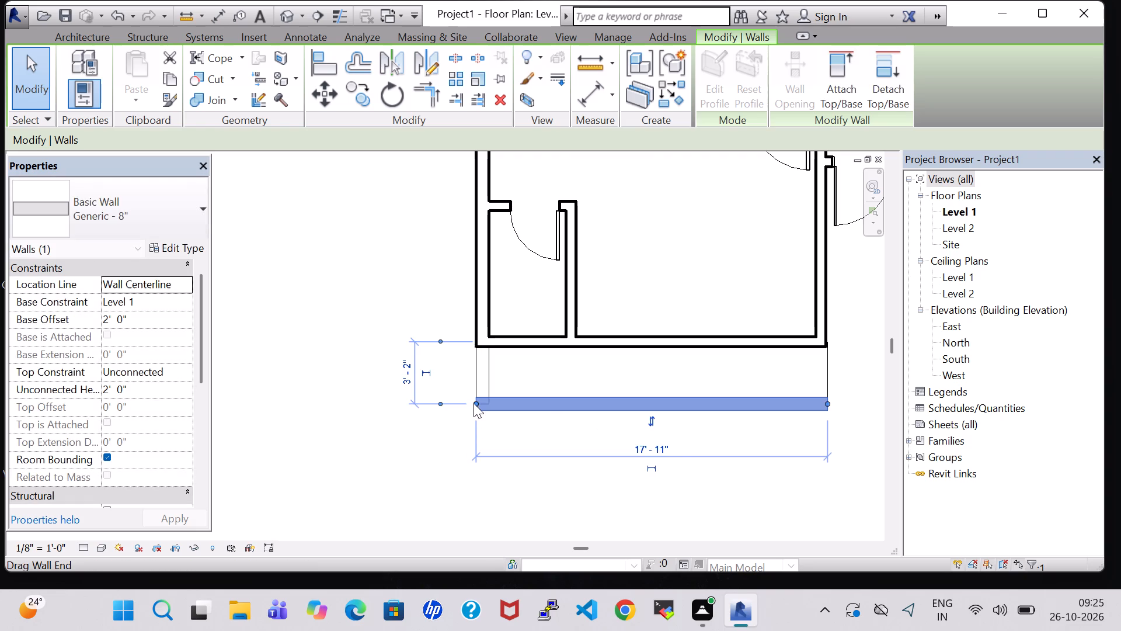
click(363, 377)
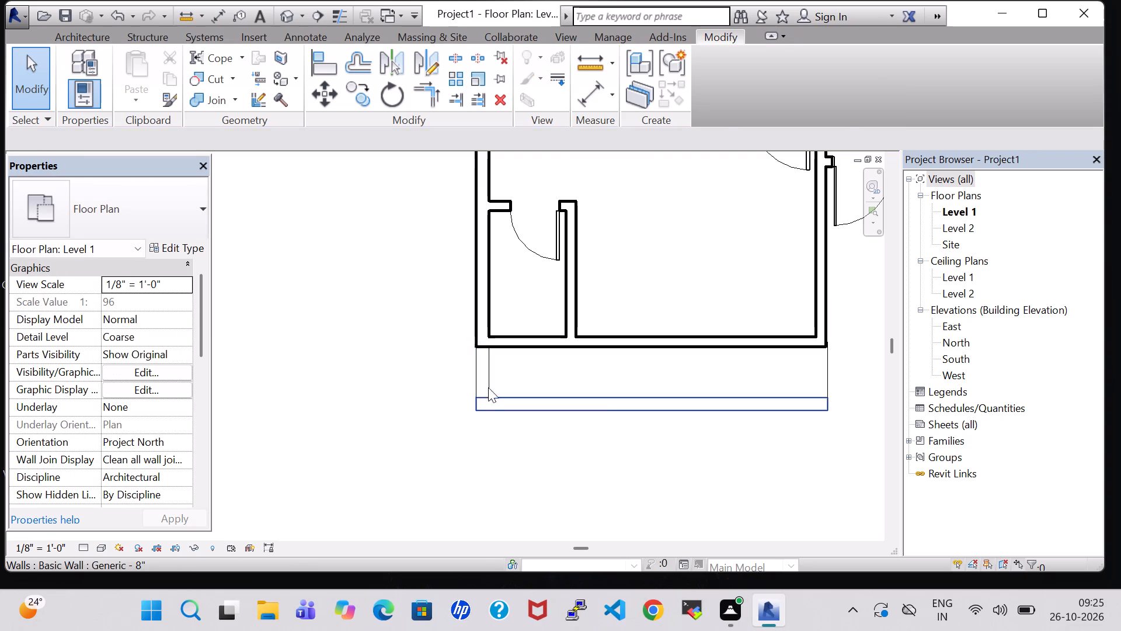
Stretch the south end of the short low west wall segment to the outer face of the south exterior wall.
click(488, 377)
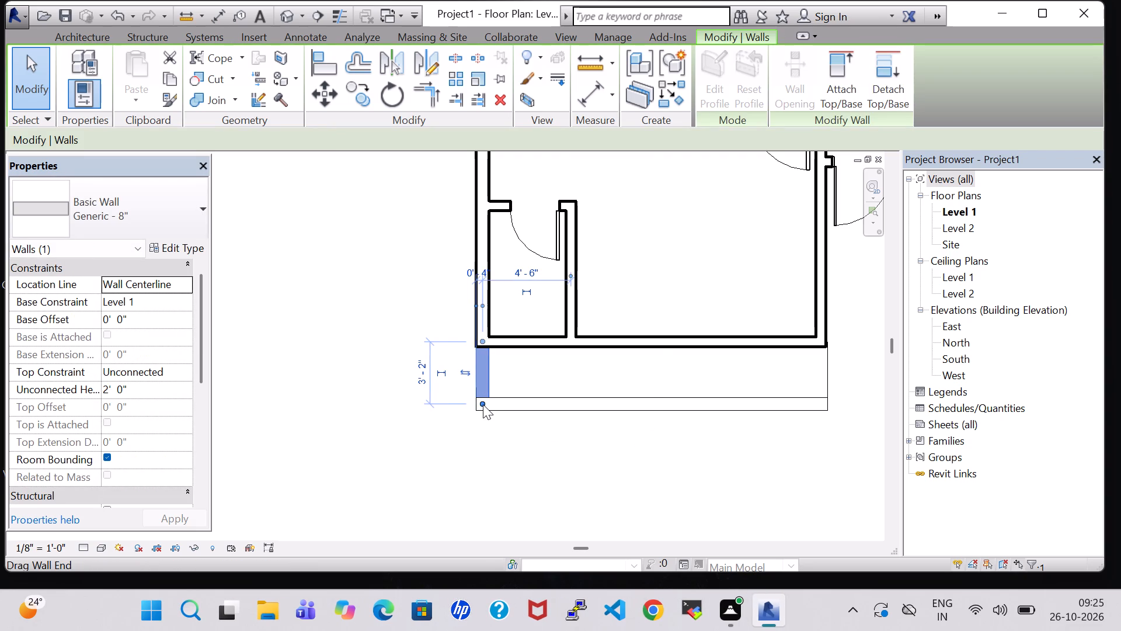
drag(483, 404, 483, 412)
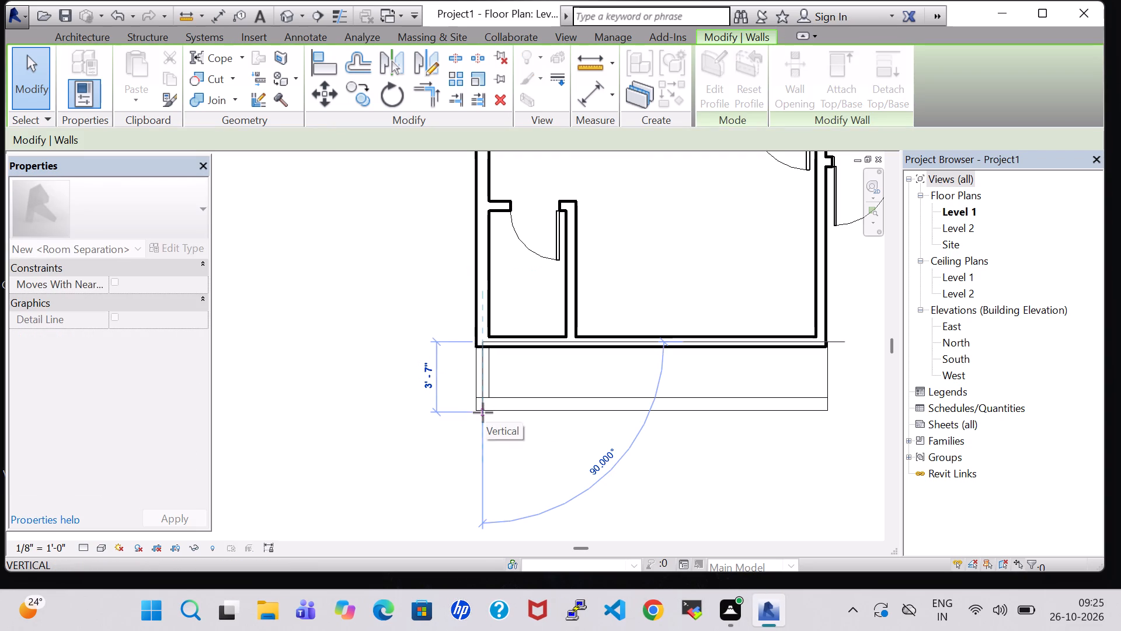
drag(483, 412, 483, 411)
click(349, 381)
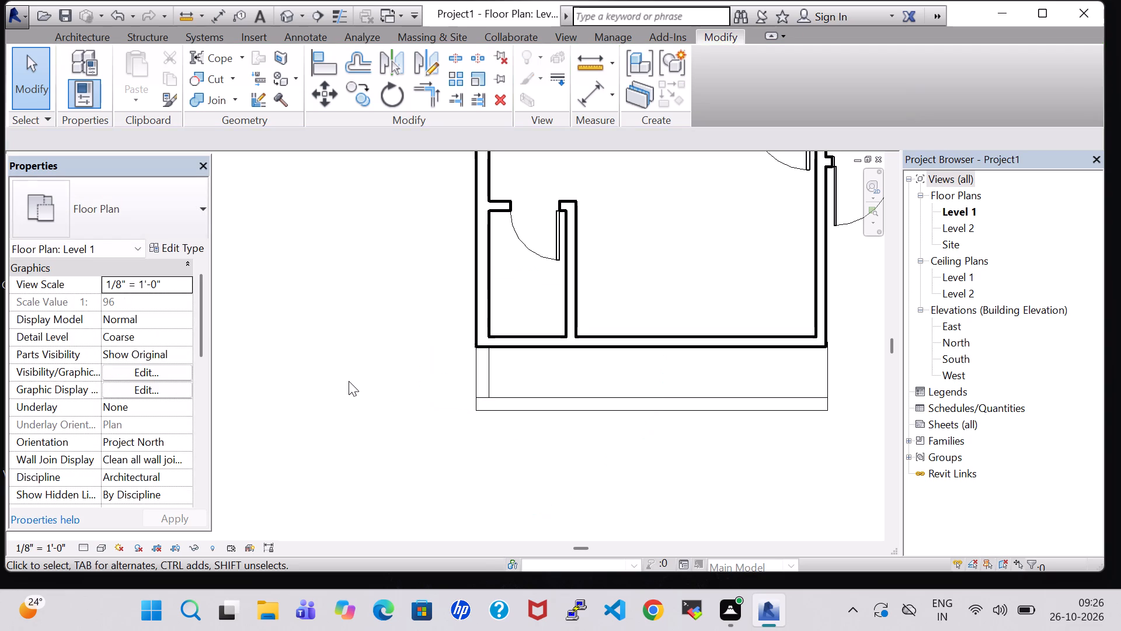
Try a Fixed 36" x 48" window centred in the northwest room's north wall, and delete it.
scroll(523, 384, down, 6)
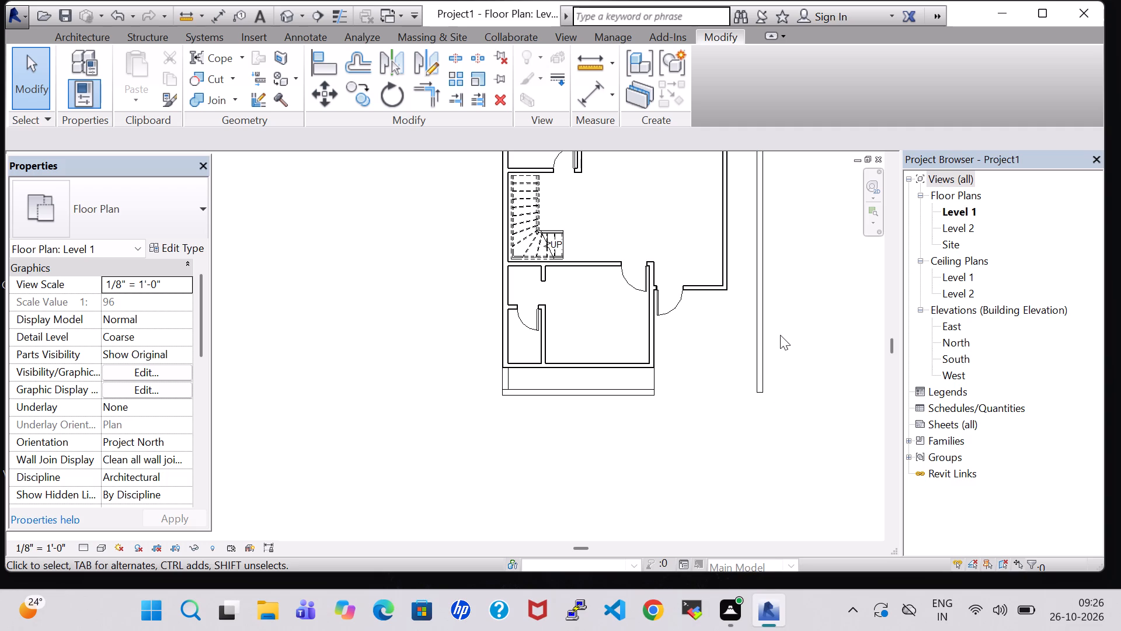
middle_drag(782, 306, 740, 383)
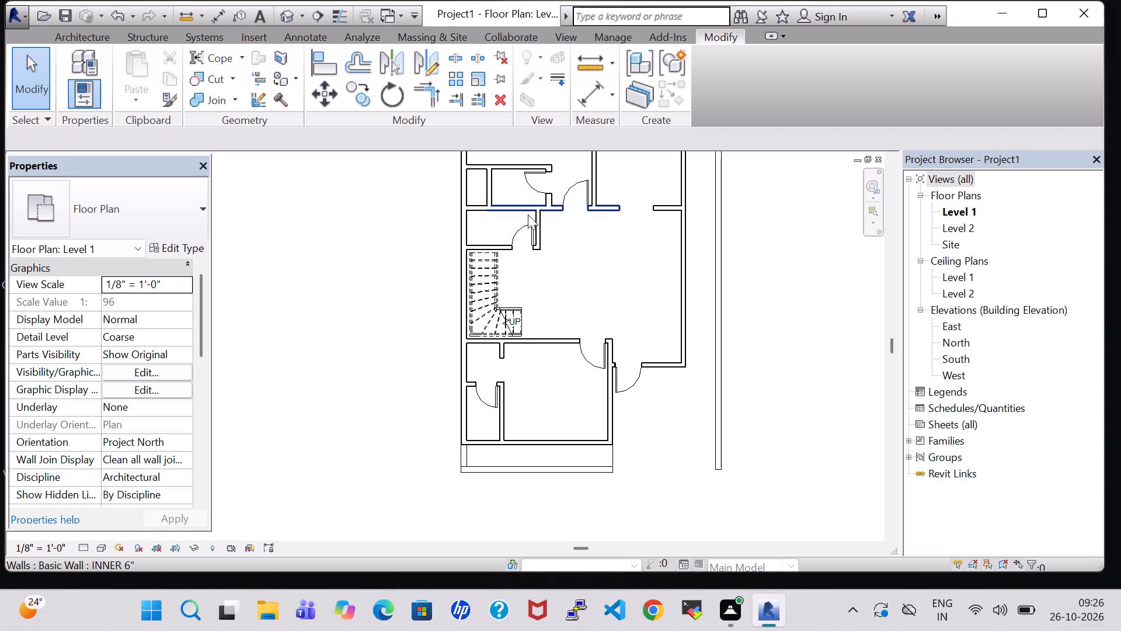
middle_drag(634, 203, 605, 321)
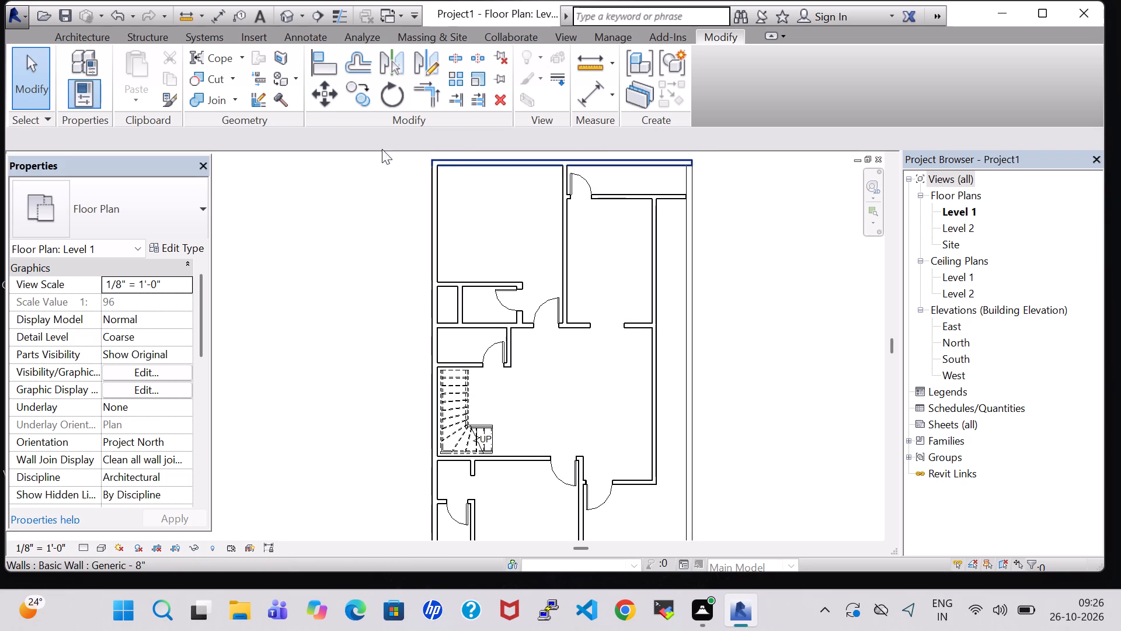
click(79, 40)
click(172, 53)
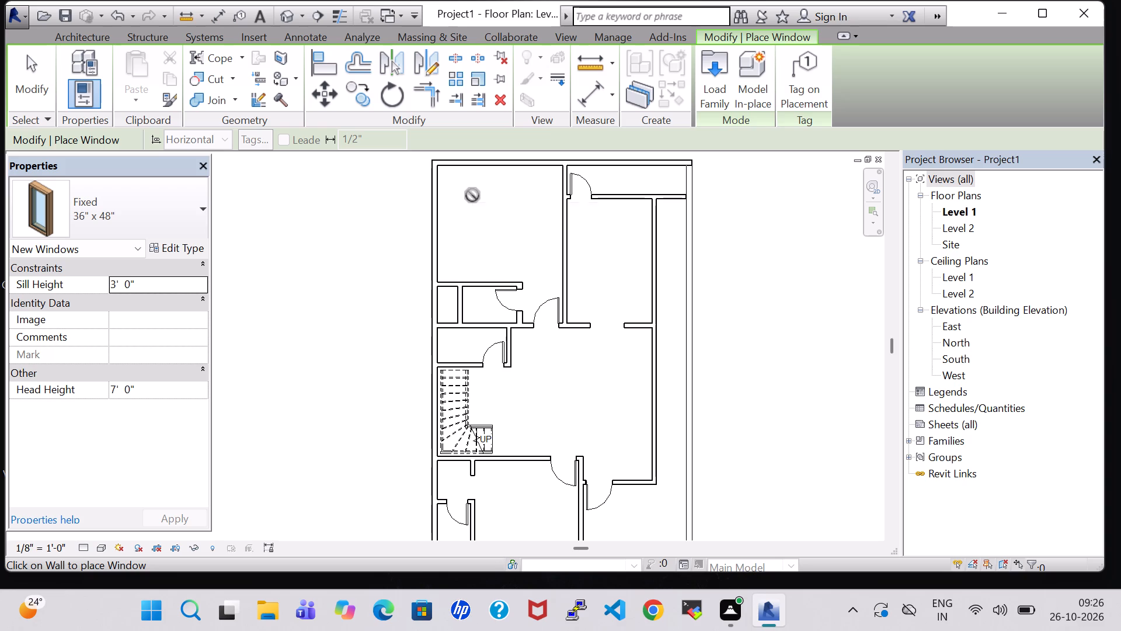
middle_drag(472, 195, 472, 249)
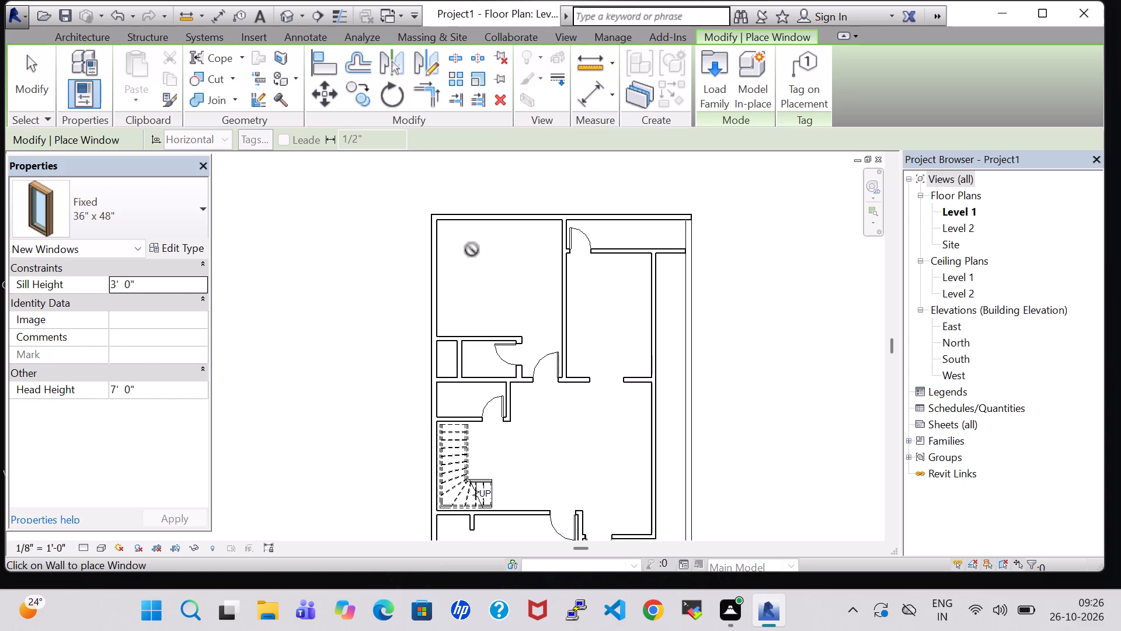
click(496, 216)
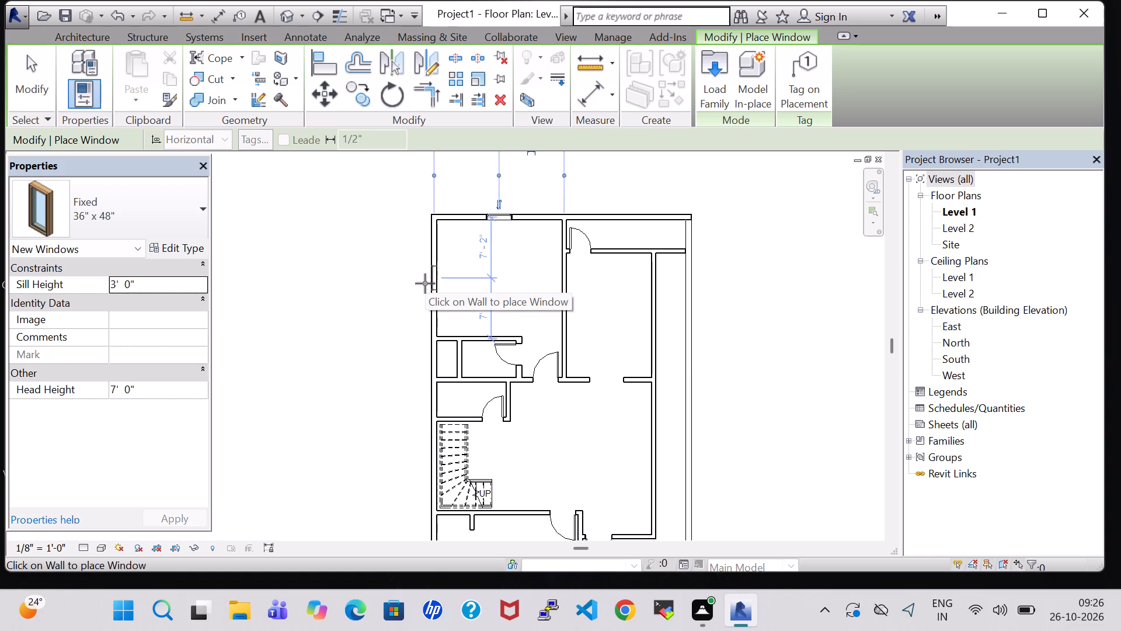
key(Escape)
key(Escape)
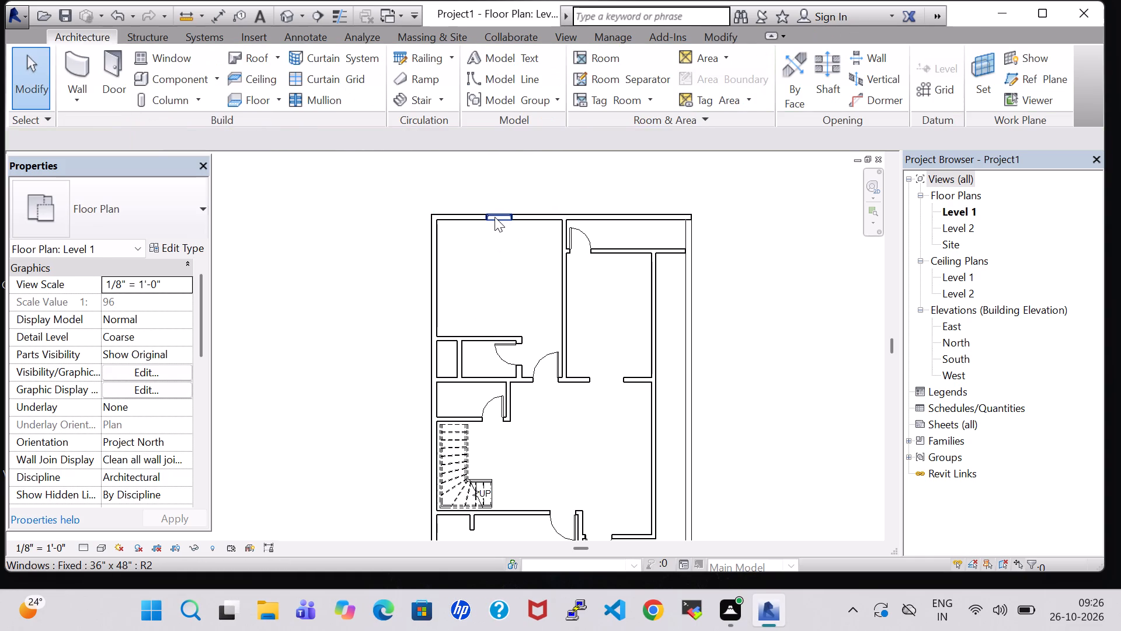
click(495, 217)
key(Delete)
Load the Casement 3x3 with Trim window family from the US Imperial library's Windows folder.
click(165, 53)
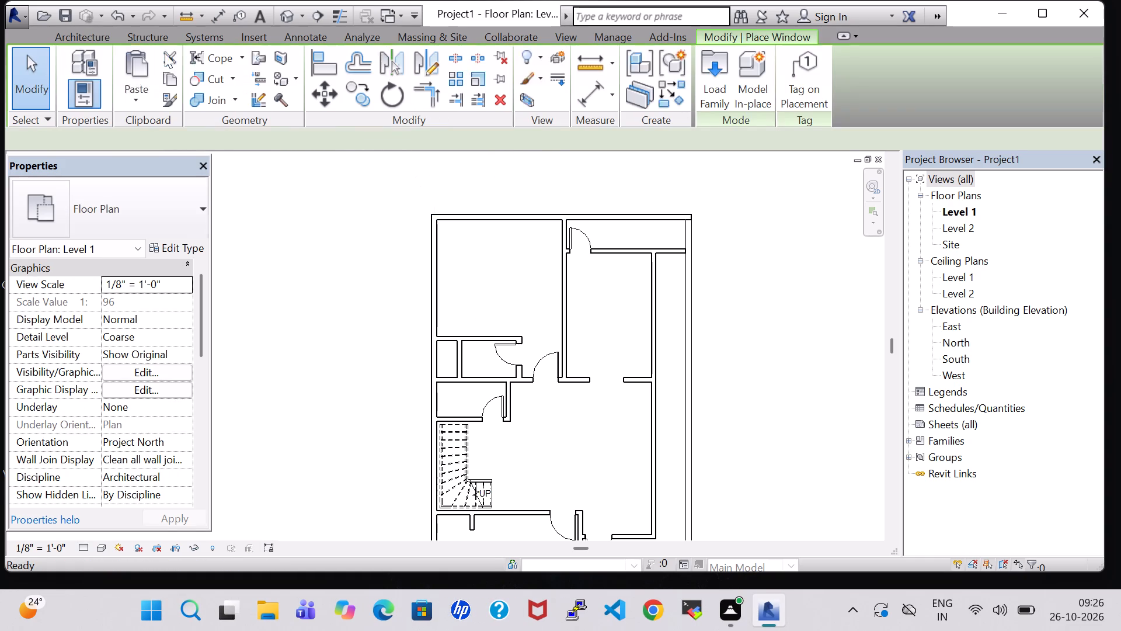
click(707, 93)
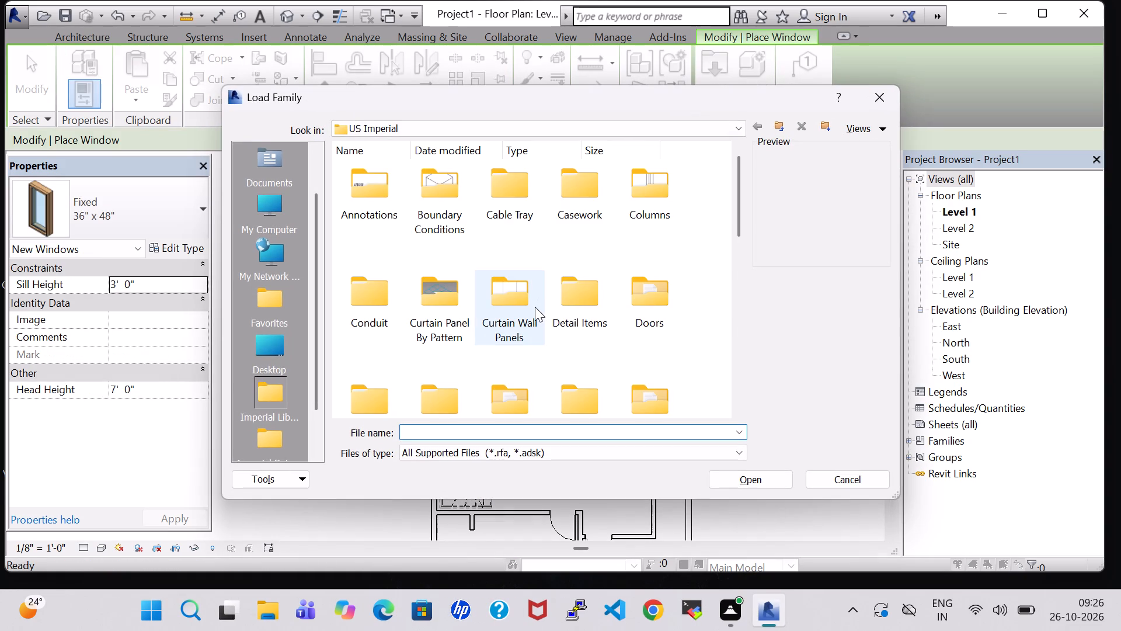
click(535, 307)
key(w)
double_click(528, 362)
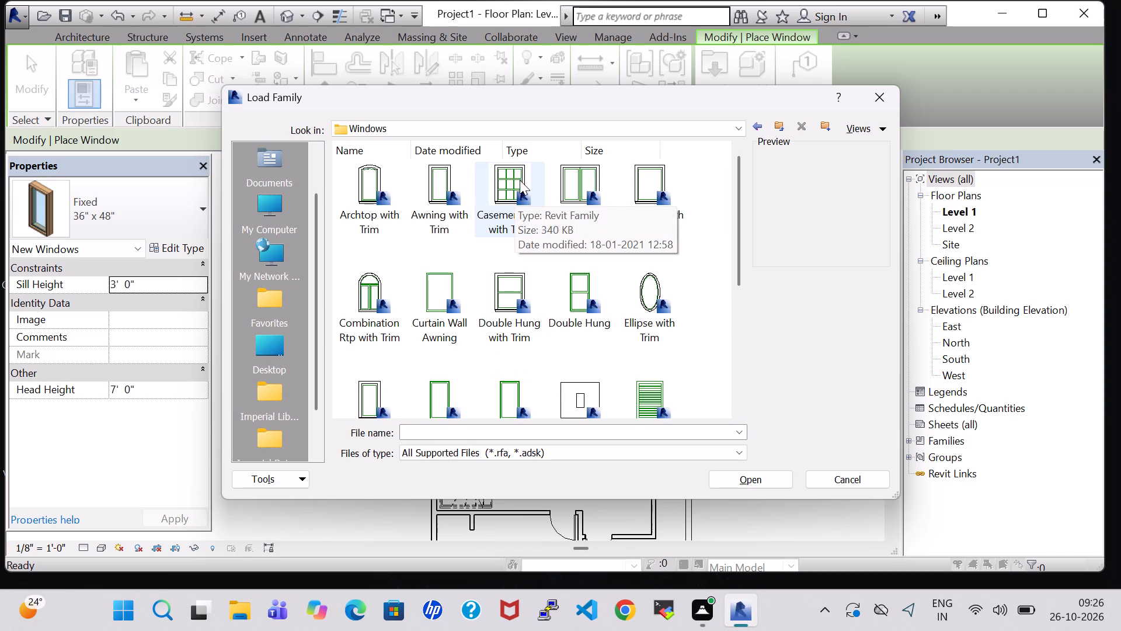
click(520, 180)
click(740, 482)
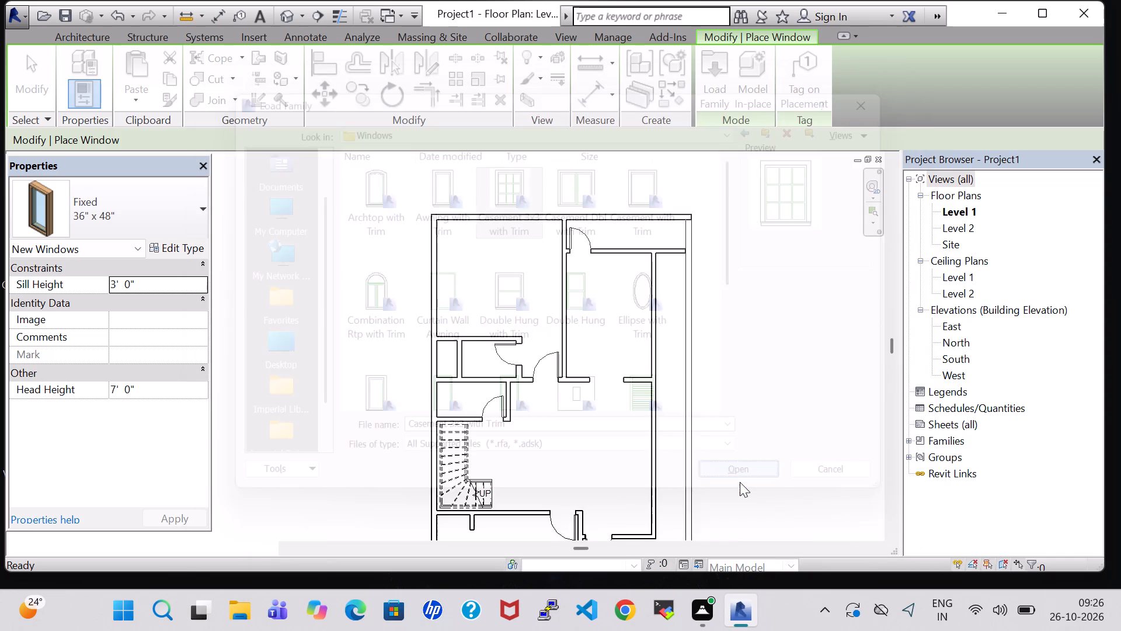
Place 36" x 48" casement windows centred in the northwest room's north and west walls, and in the northeast room's north wall beside its door.
click(503, 214)
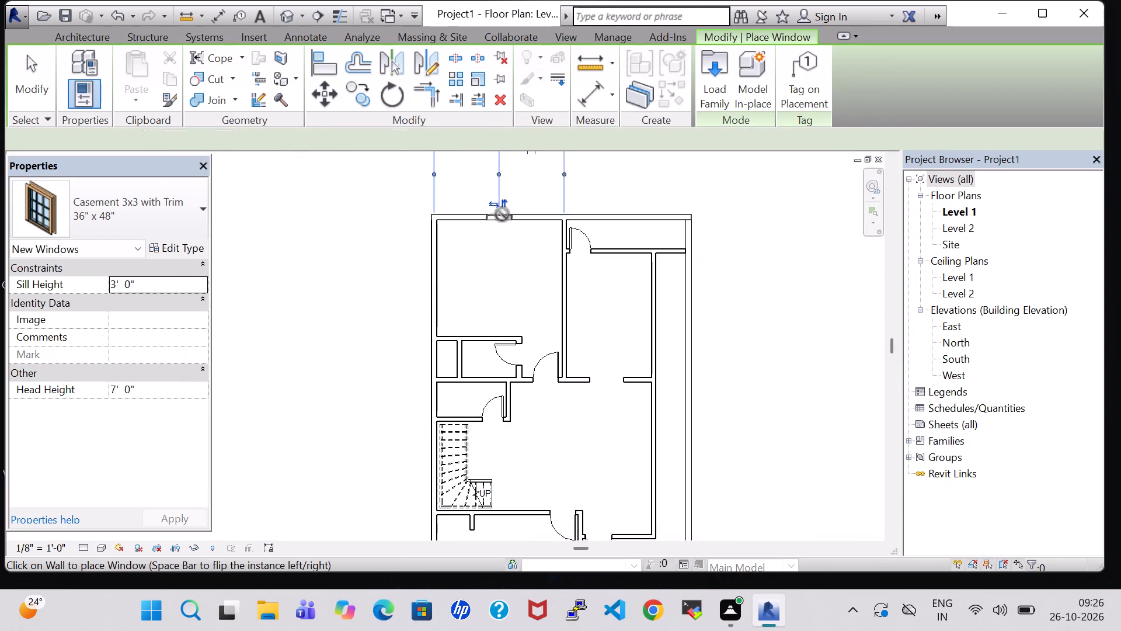
click(429, 284)
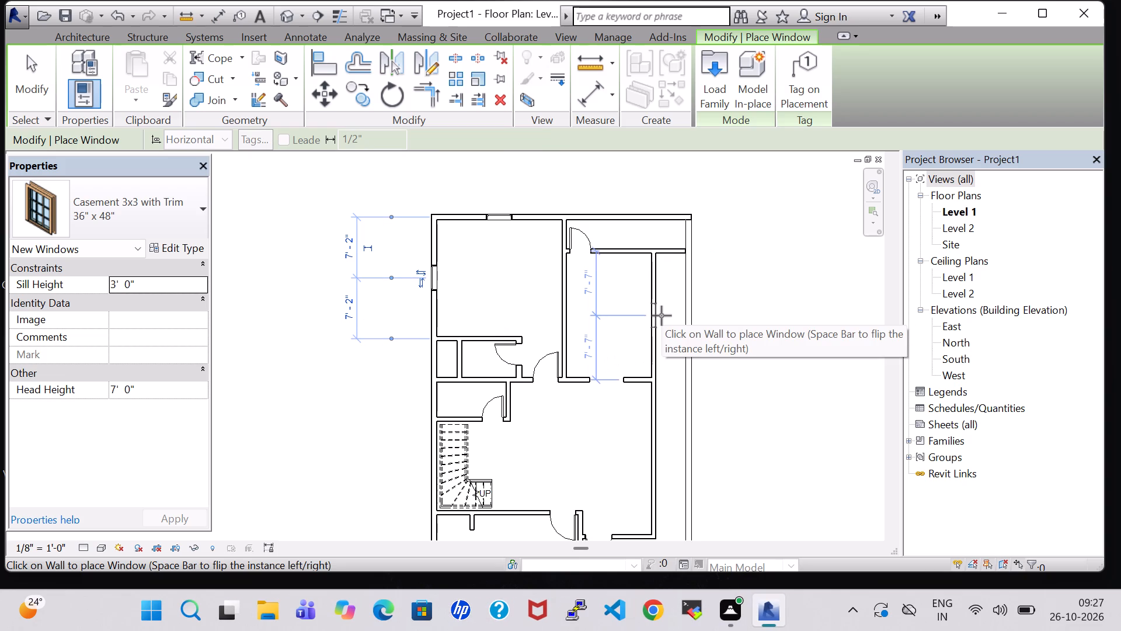
click(624, 246)
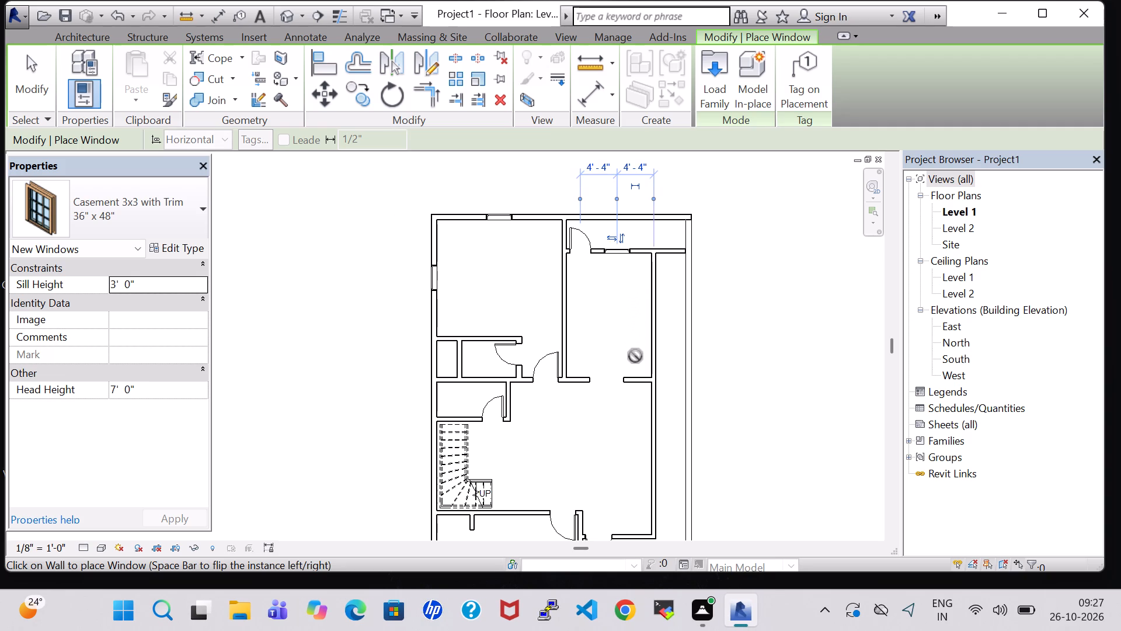
Place casement windows in the central hall's south wall beside the entry door and in its east wall, about 5'-3" from the north partition.
middle_drag(635, 356, 635, 278)
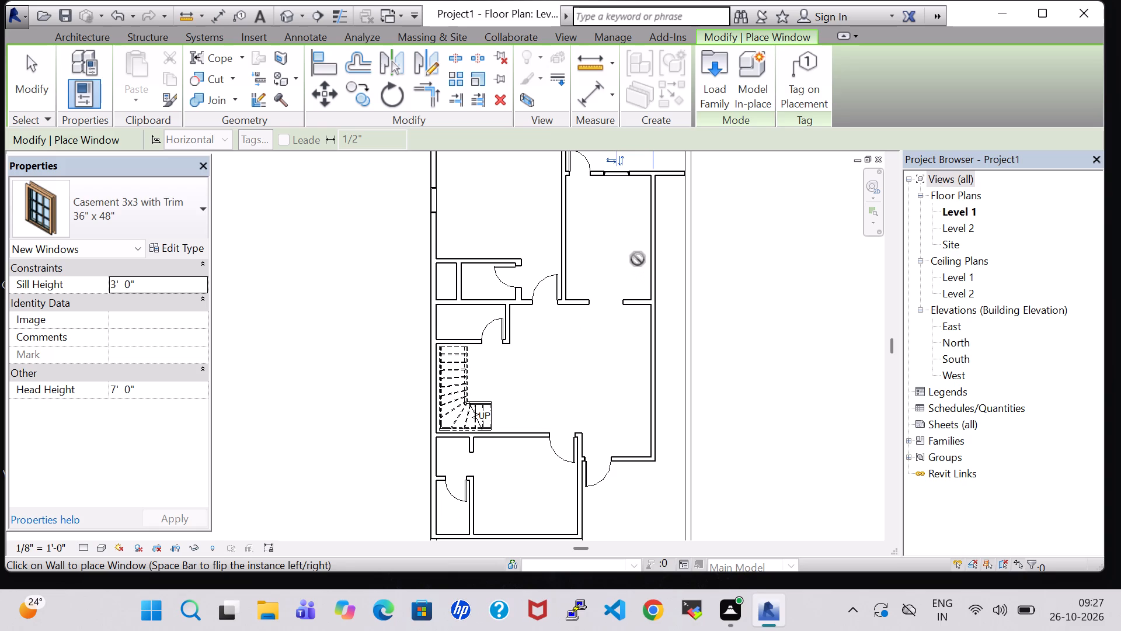
scroll(641, 333, up, 1)
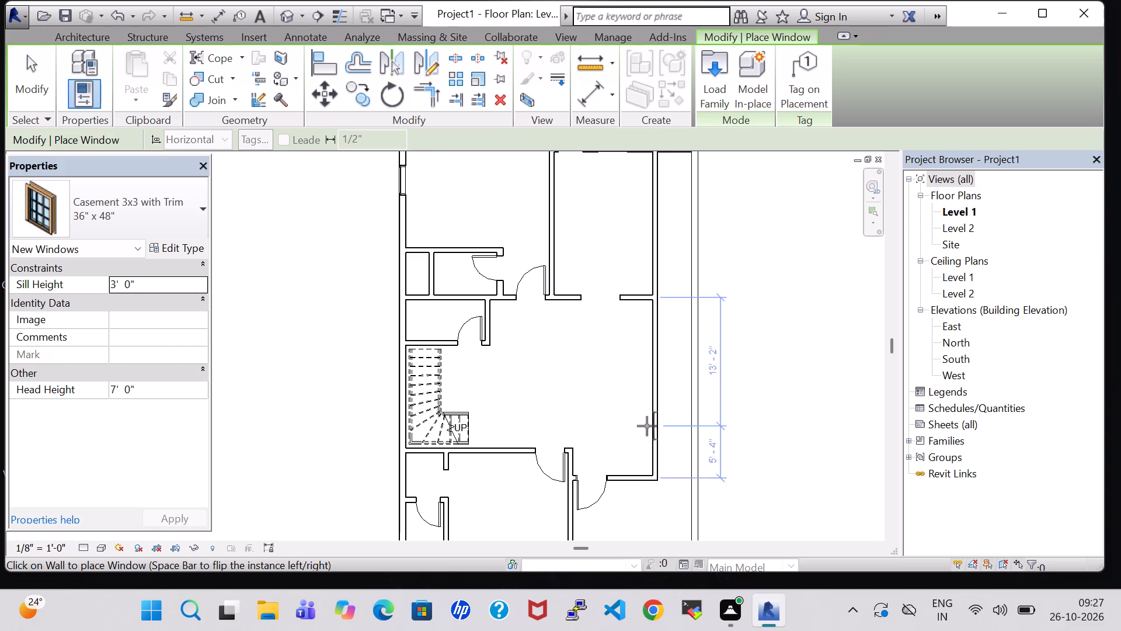
click(632, 485)
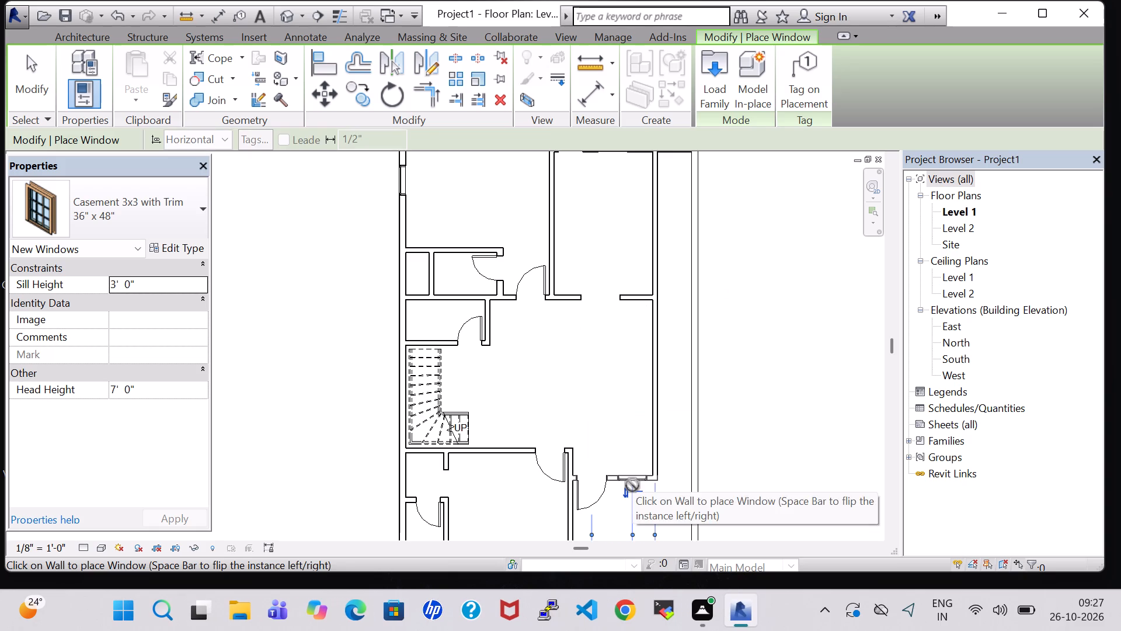
click(656, 348)
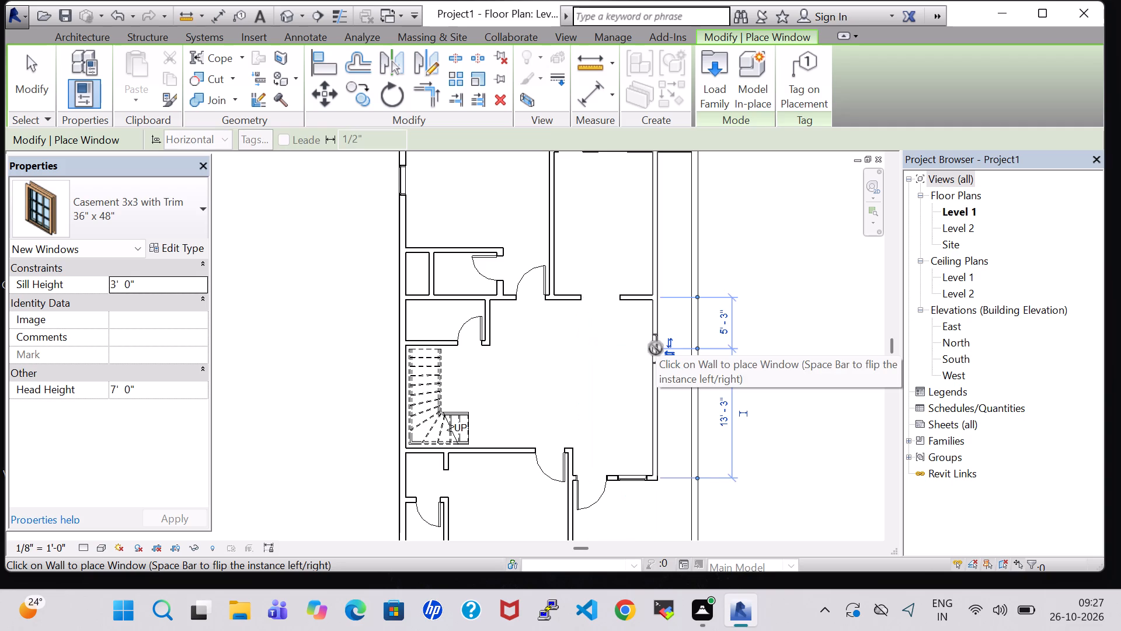
Place a casement window in the southern room's south wall, about 4'-1" from its east wall.
middle_drag(517, 444, 528, 400)
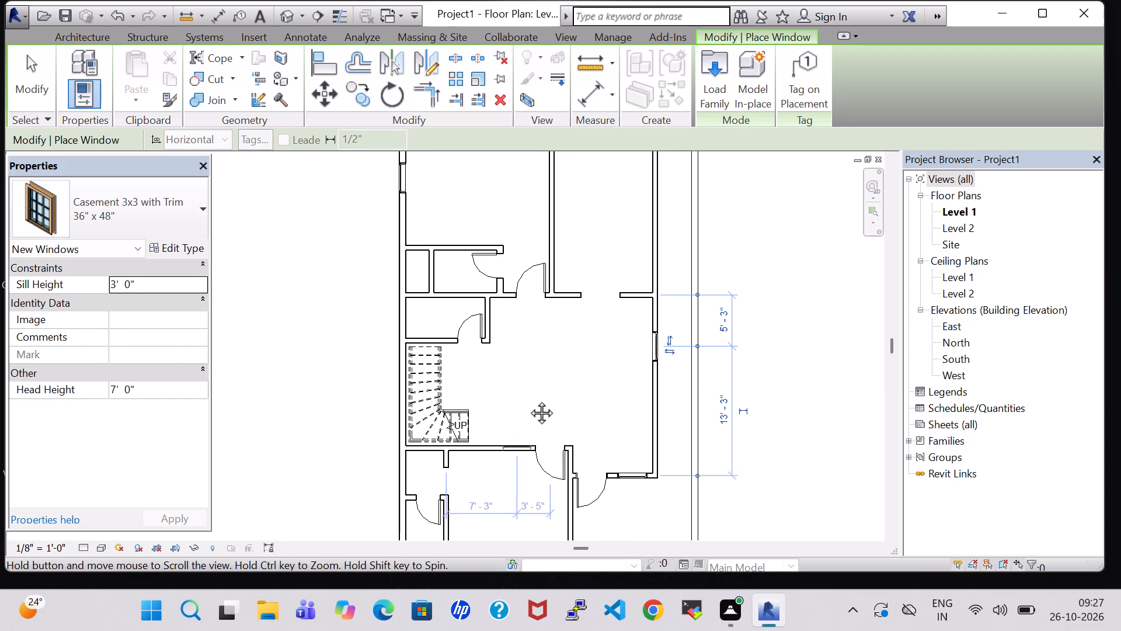
middle_drag(528, 400, 537, 287)
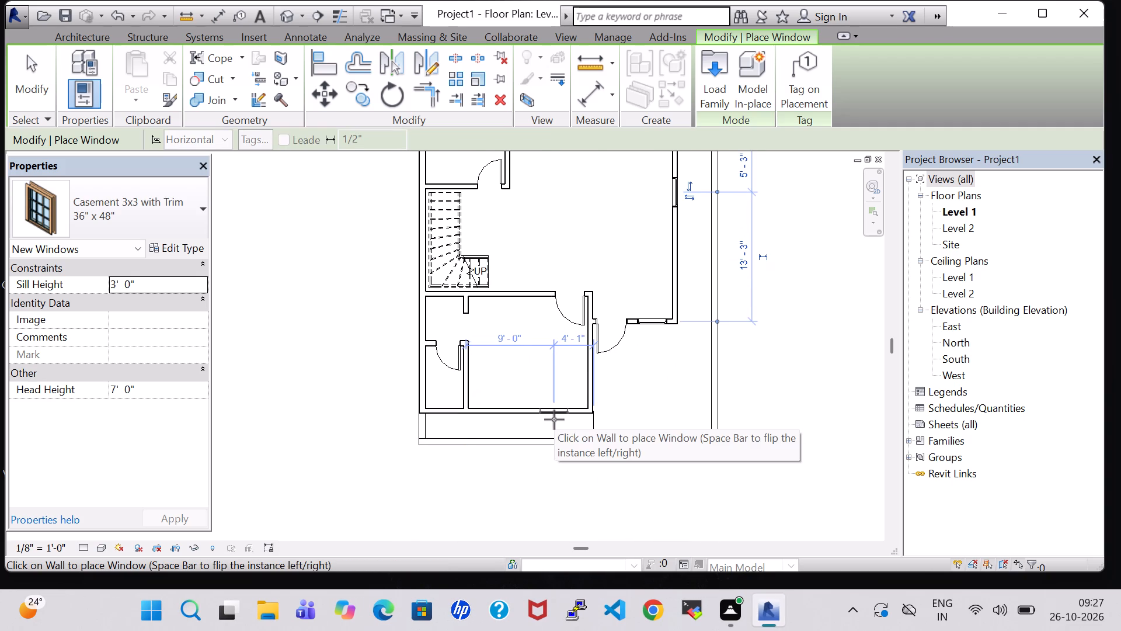
click(554, 419)
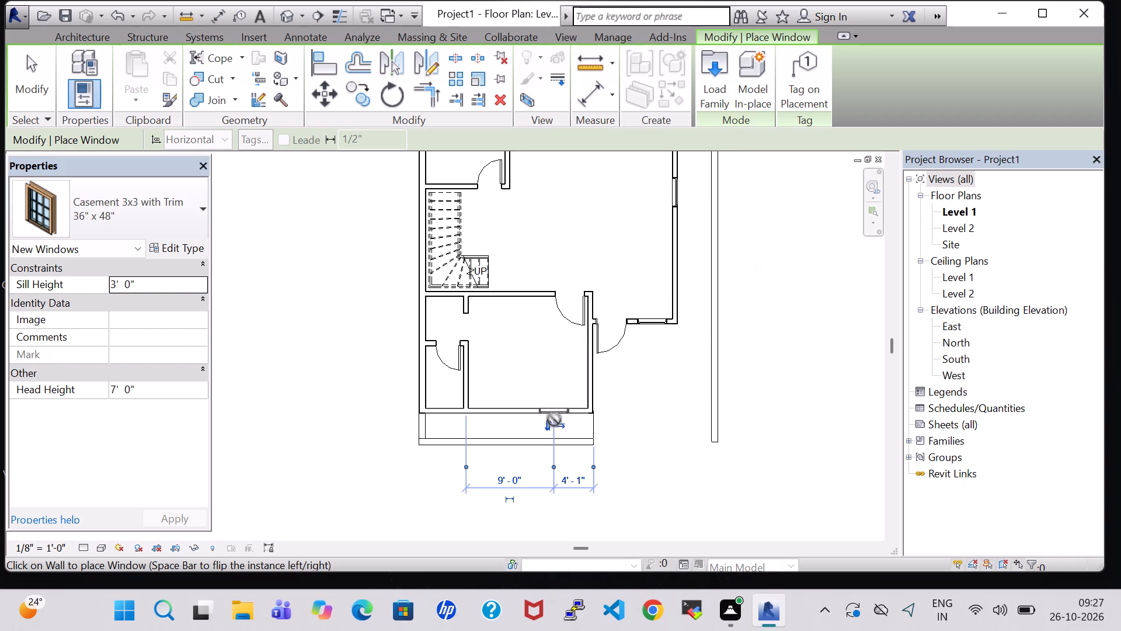
Load the Transom with Trim window family from the US Imperial library's Windows folder.
key(Escape)
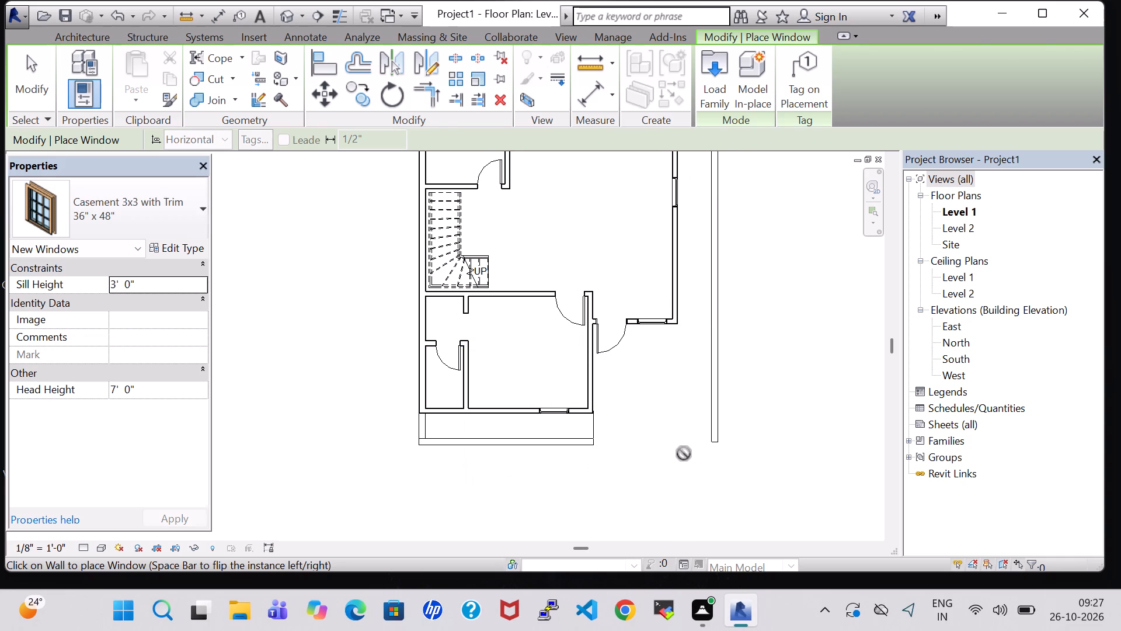
key(Escape)
click(174, 52)
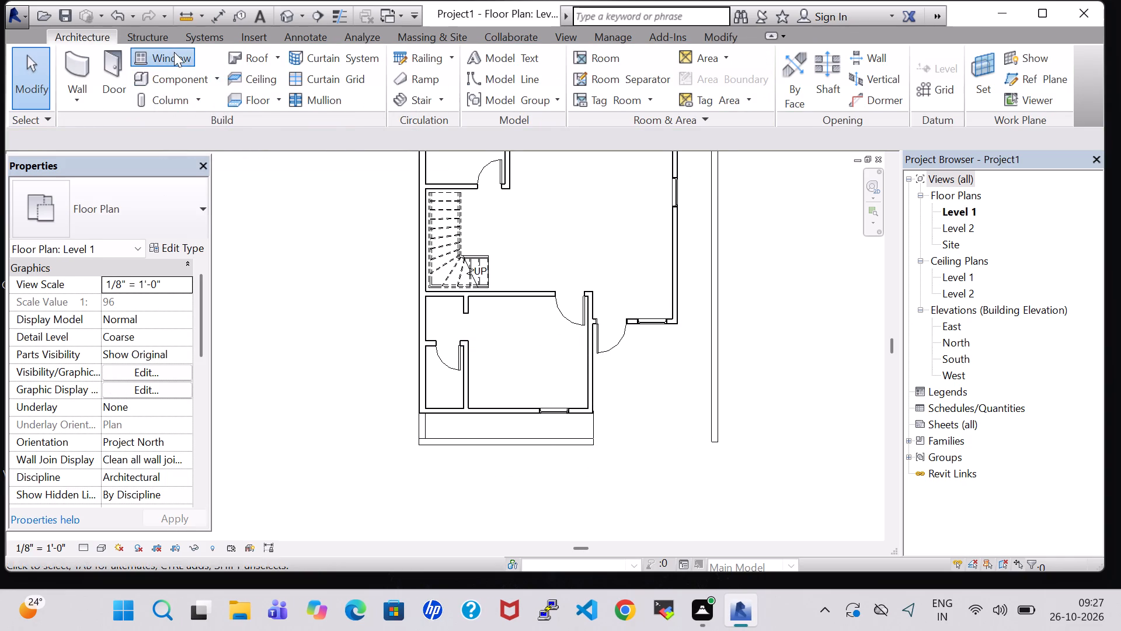
click(722, 78)
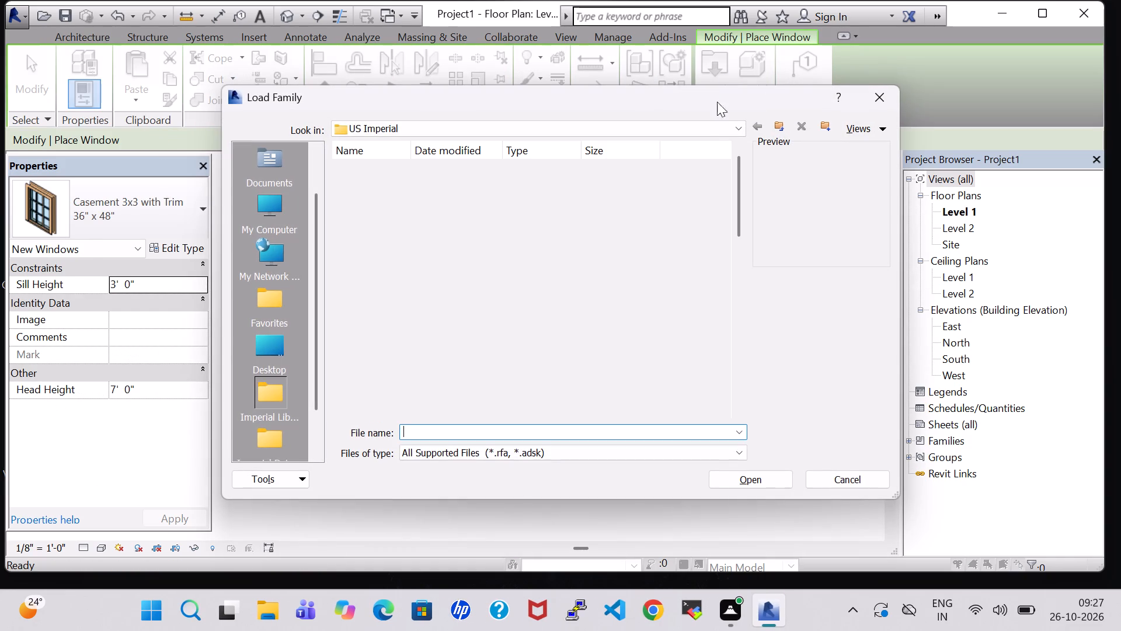
click(660, 403)
key(w)
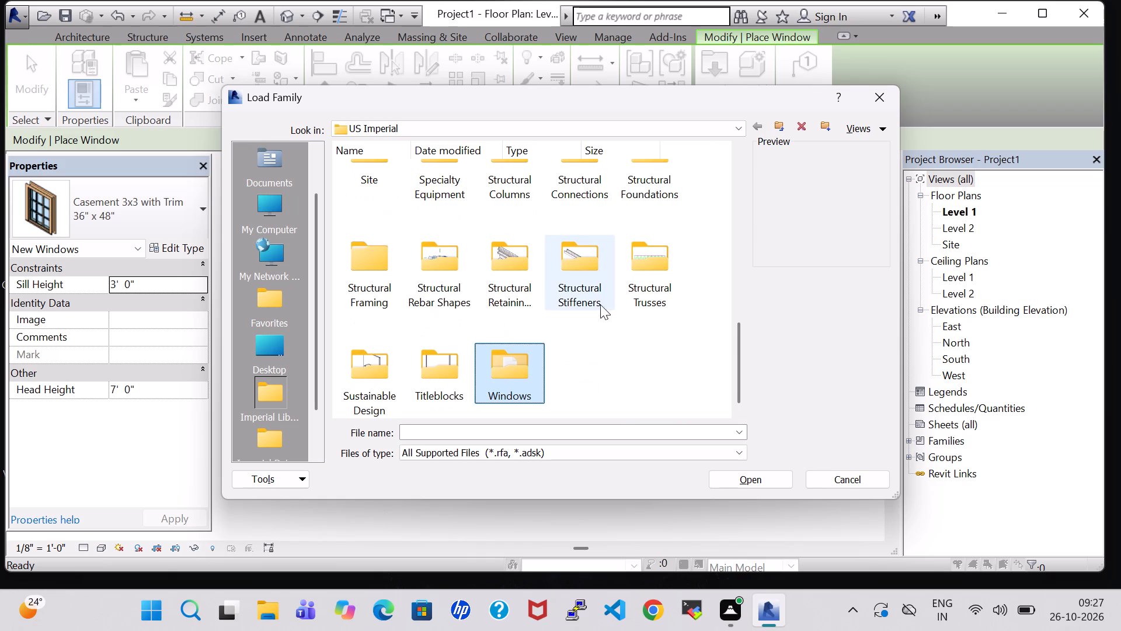
double_click(534, 370)
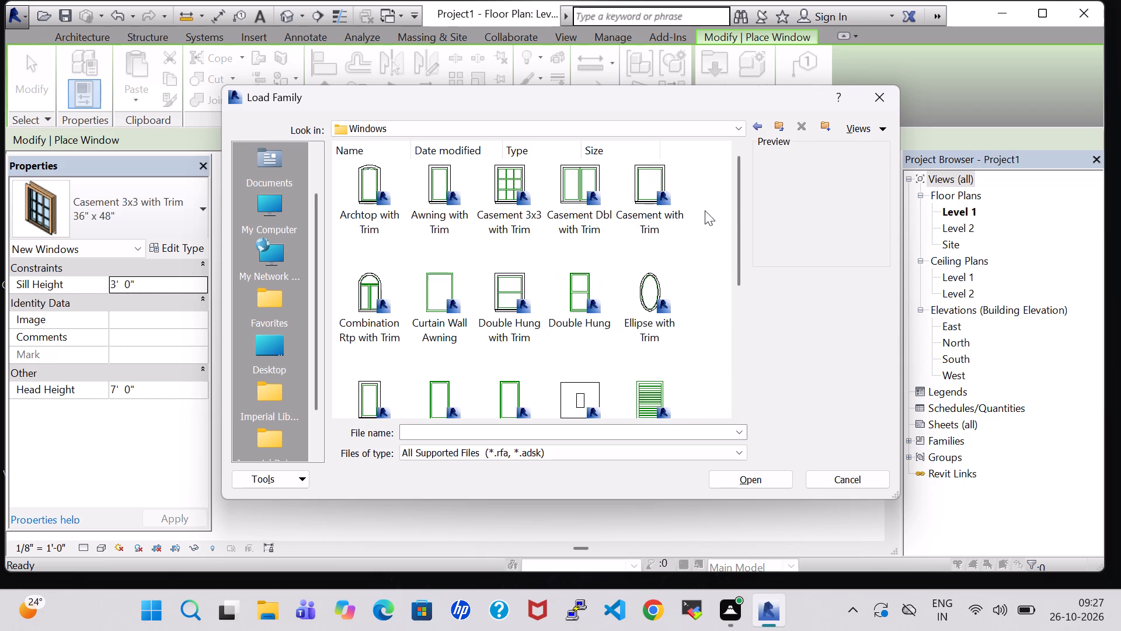
drag(736, 216, 739, 300)
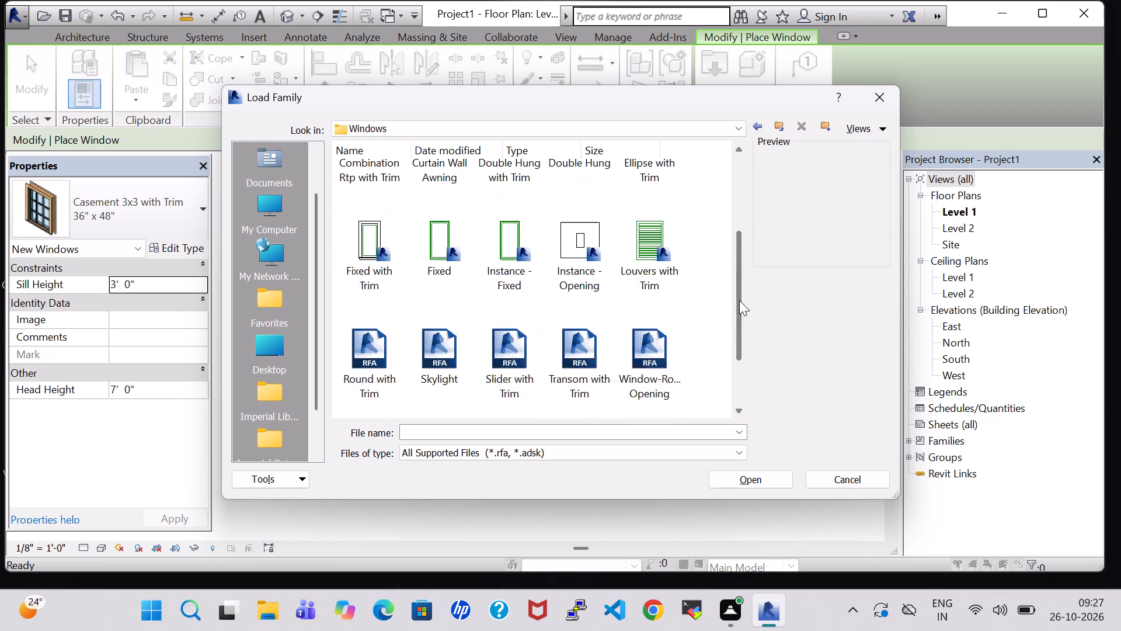
drag(739, 300, 743, 367)
click(560, 262)
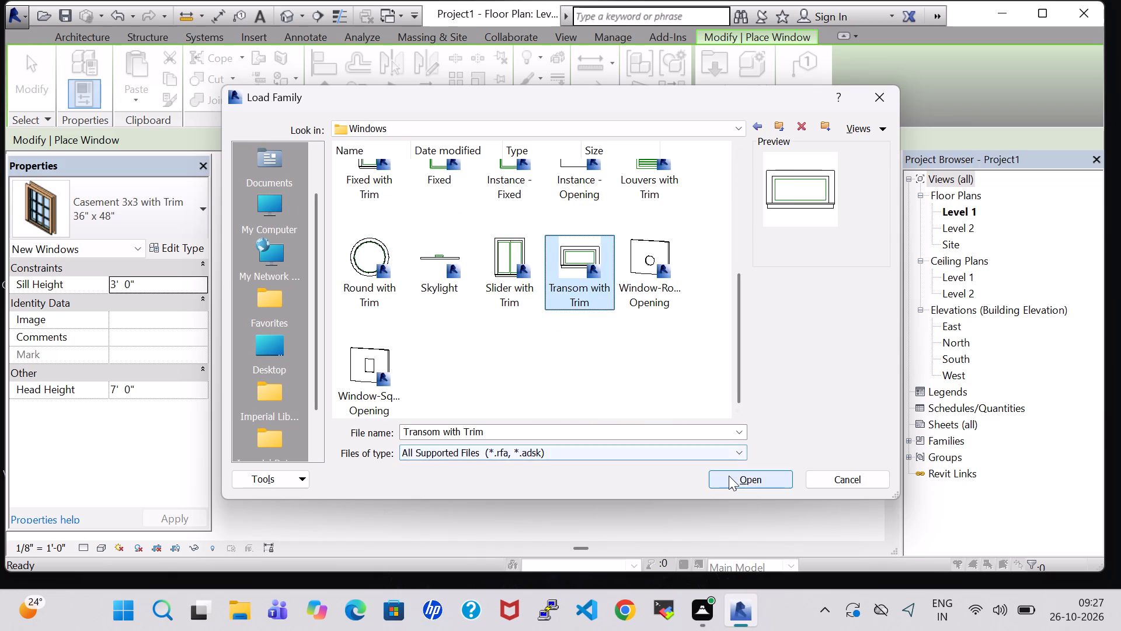
click(729, 476)
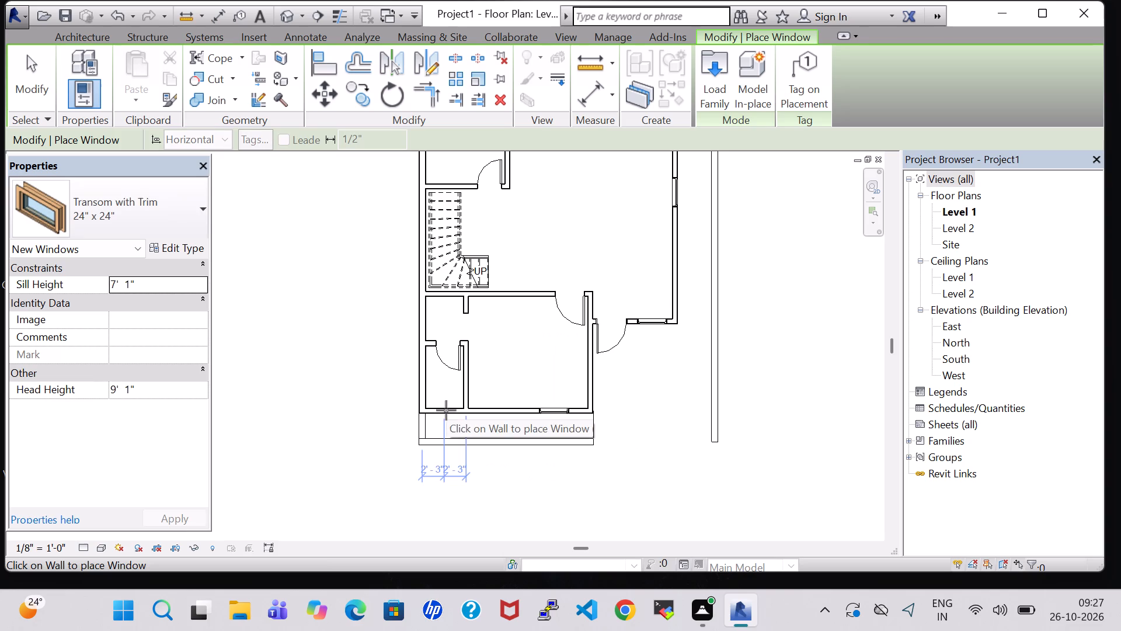
Place 24" x 24" transom windows centred in the small southwest room's south wall and in the west wall of the small room north of the stair.
scroll(446, 411, up, 7)
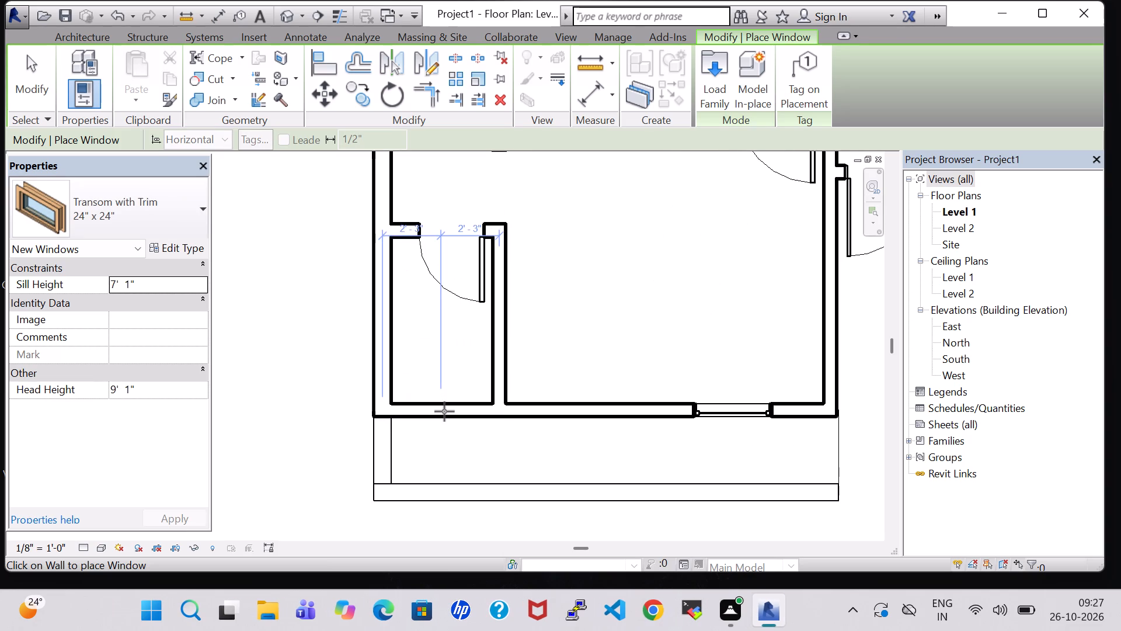
click(441, 410)
scroll(444, 330, down, 1)
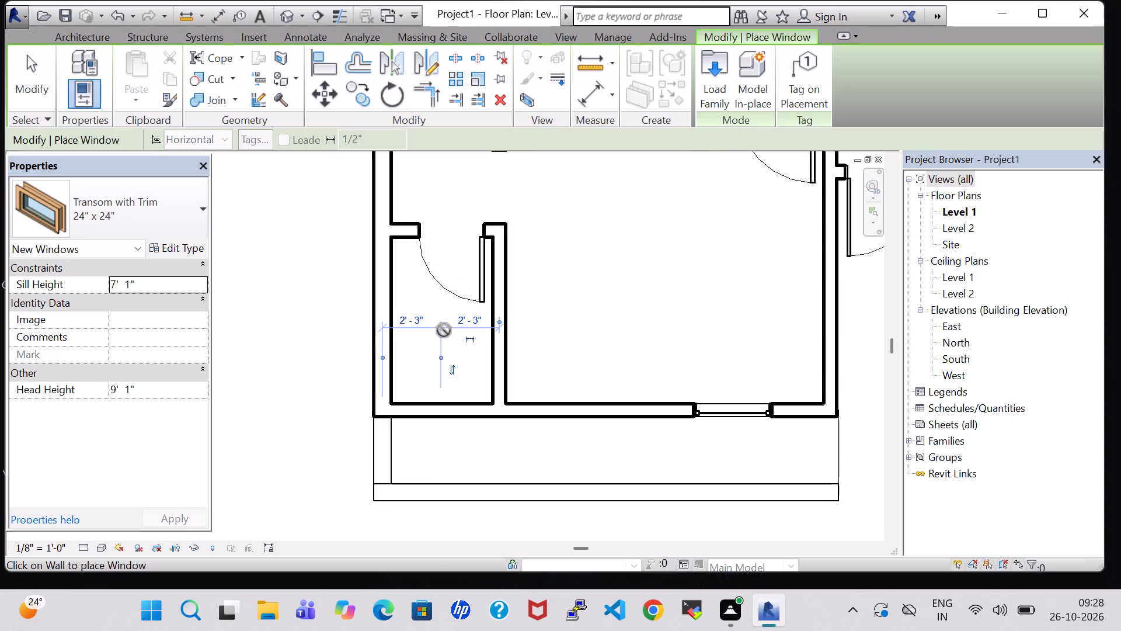
scroll(444, 330, down, 6)
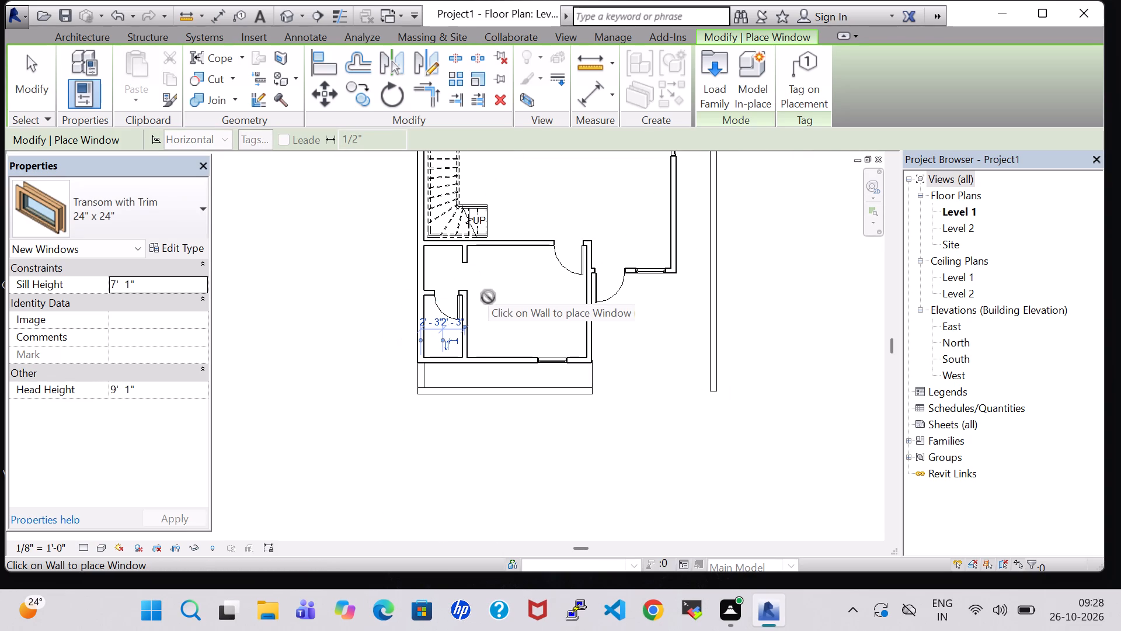
middle_drag(489, 297, 573, 501)
scroll(573, 501, up, 1)
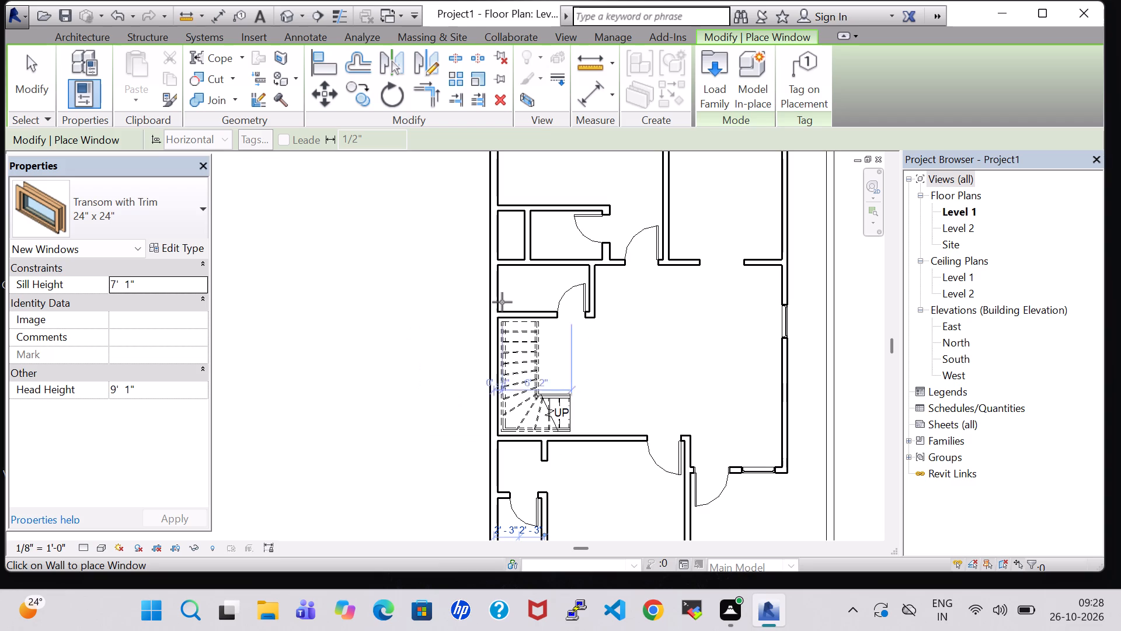
scroll(502, 287, up, 3)
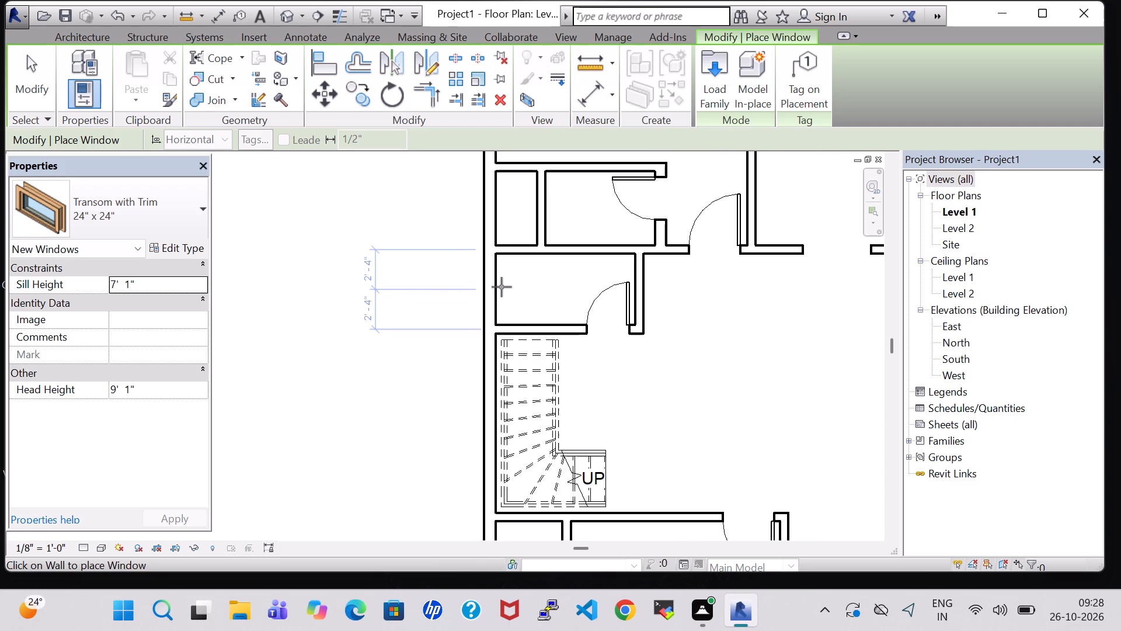
scroll(502, 287, up, 1)
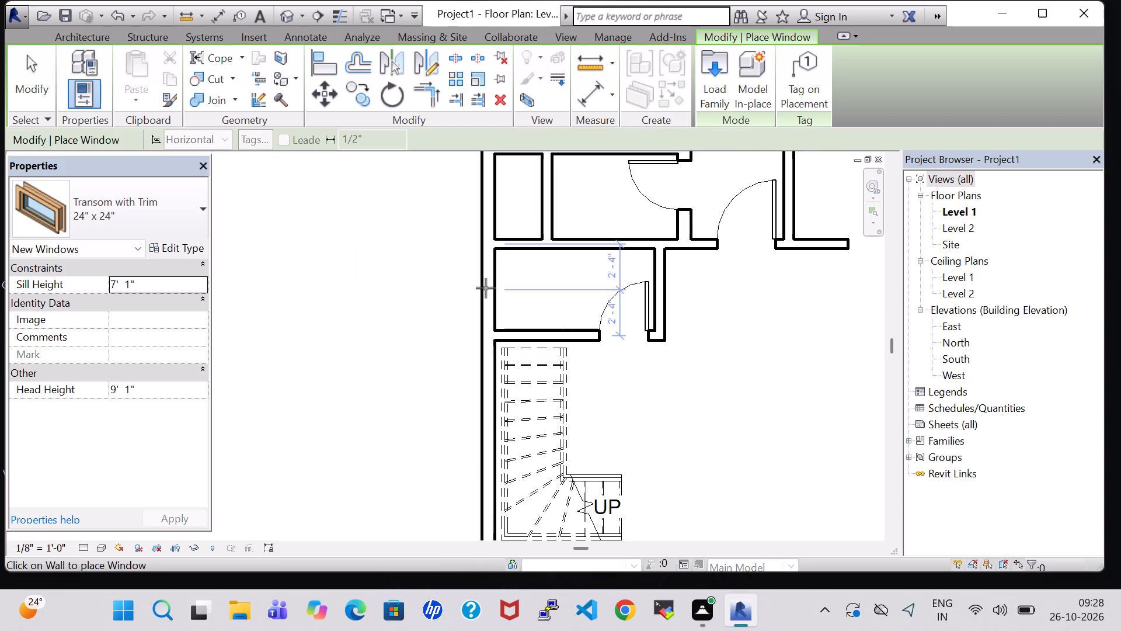
click(486, 288)
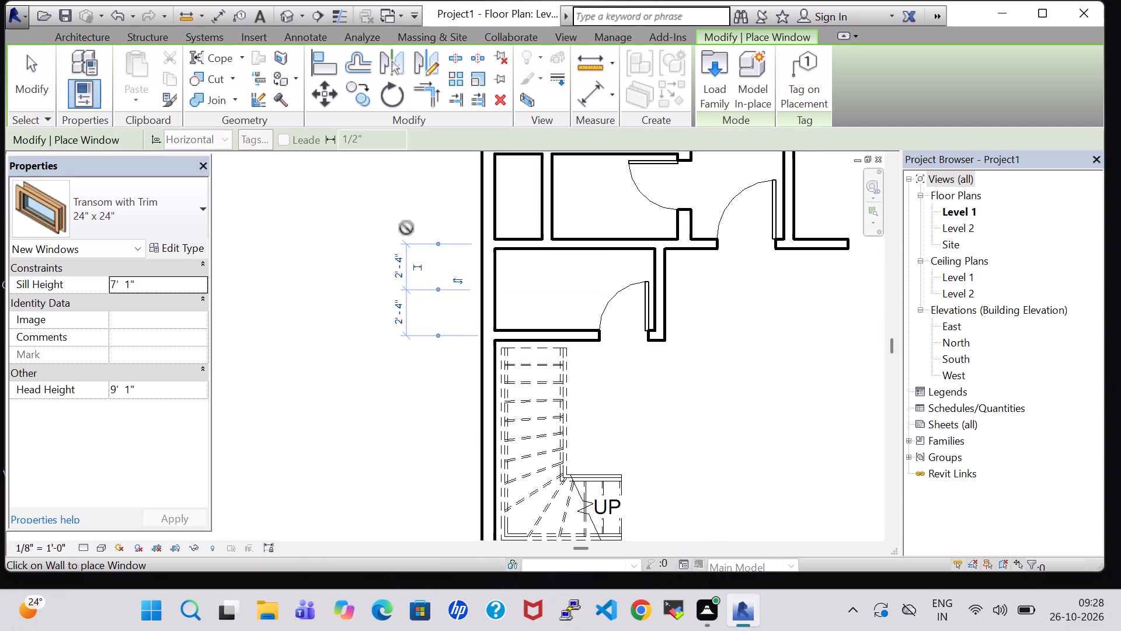
Place a 24" x 24" transom window in the partition between the two small compartments south of the northwest room, about 2'-5" from the south partition.
scroll(406, 228, down, 3)
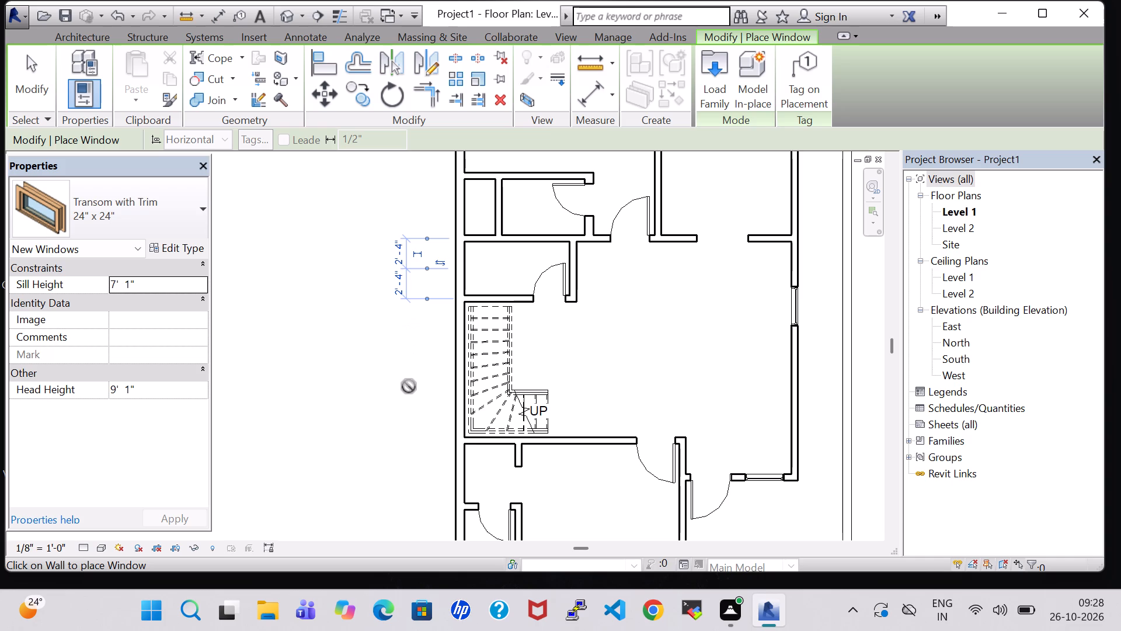
middle_click(445, 209)
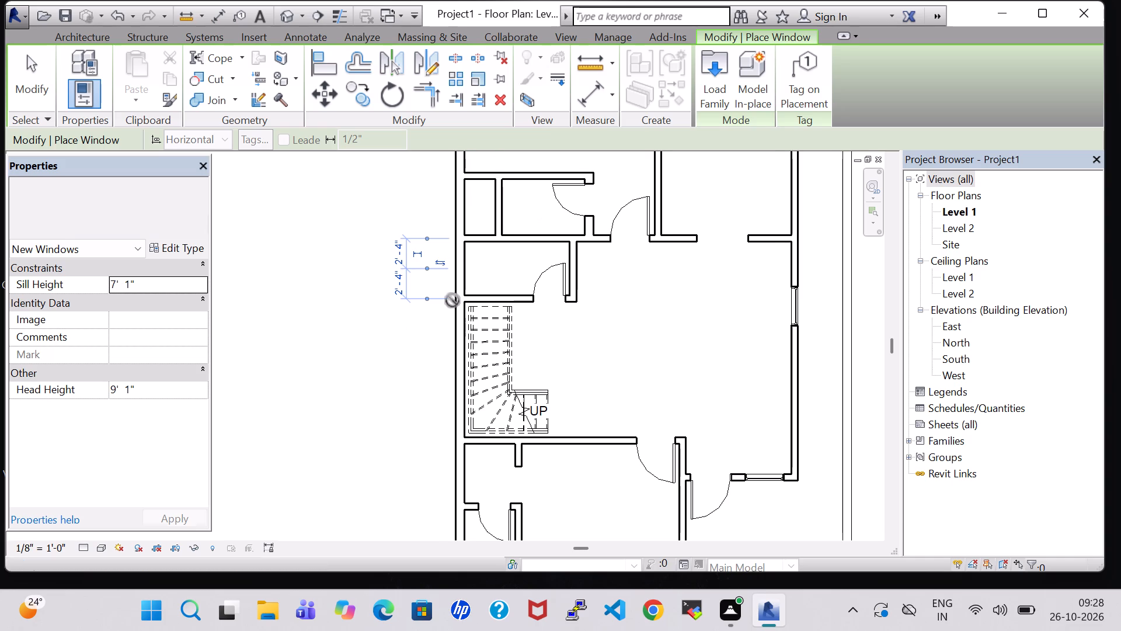
scroll(452, 406, up, 1)
middle_drag(518, 230, 523, 459)
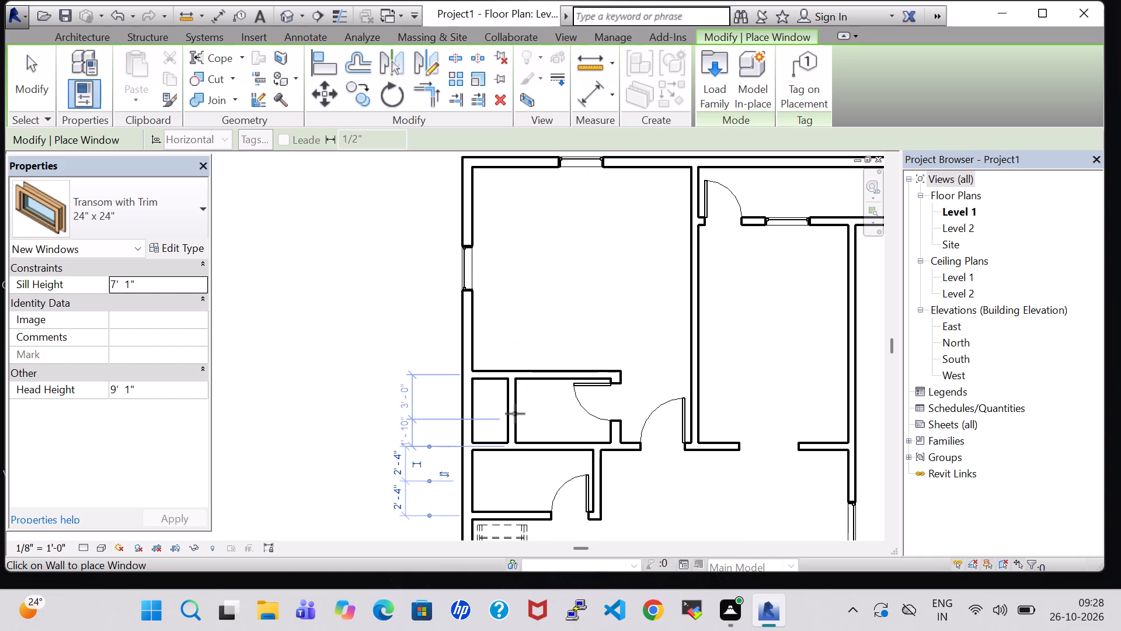
click(512, 411)
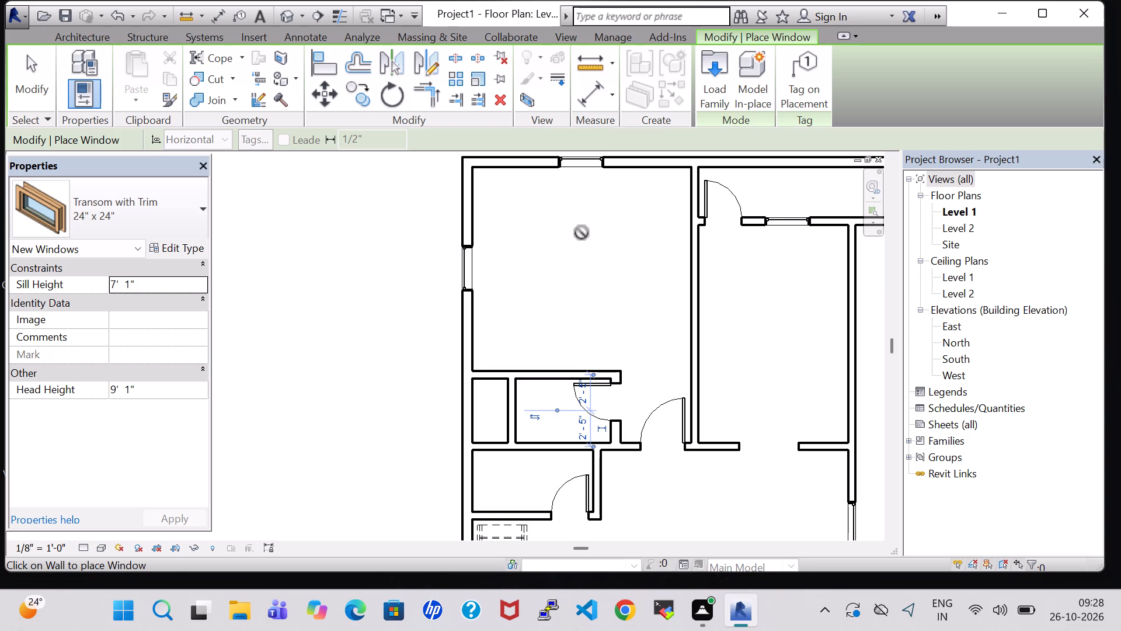
scroll(582, 235, down, 3)
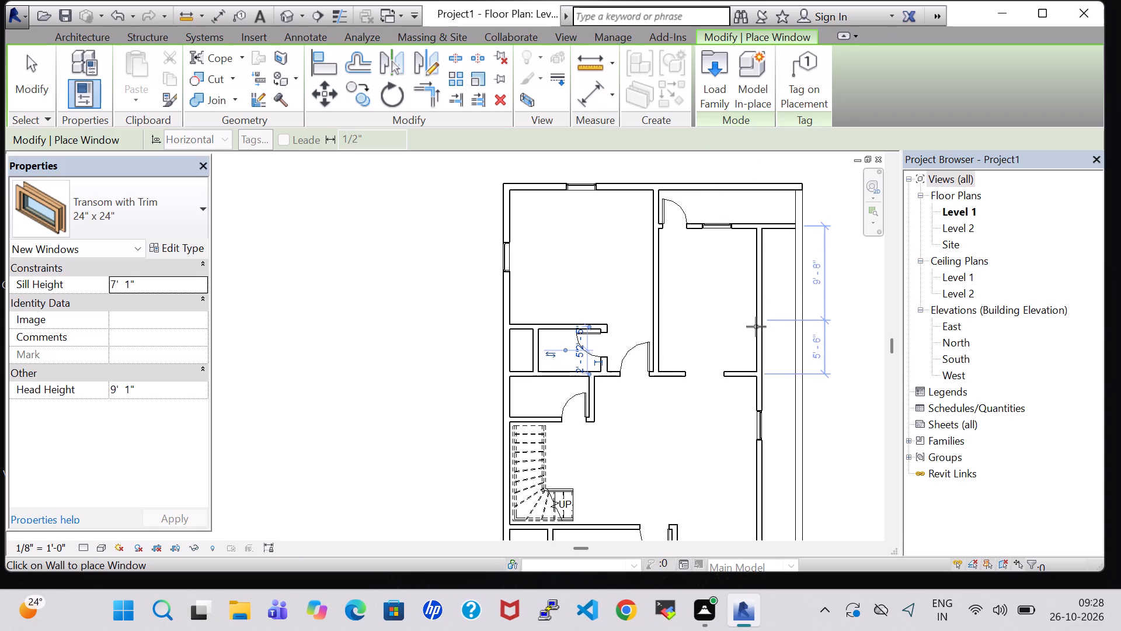
key(Escape)
key(Escape)
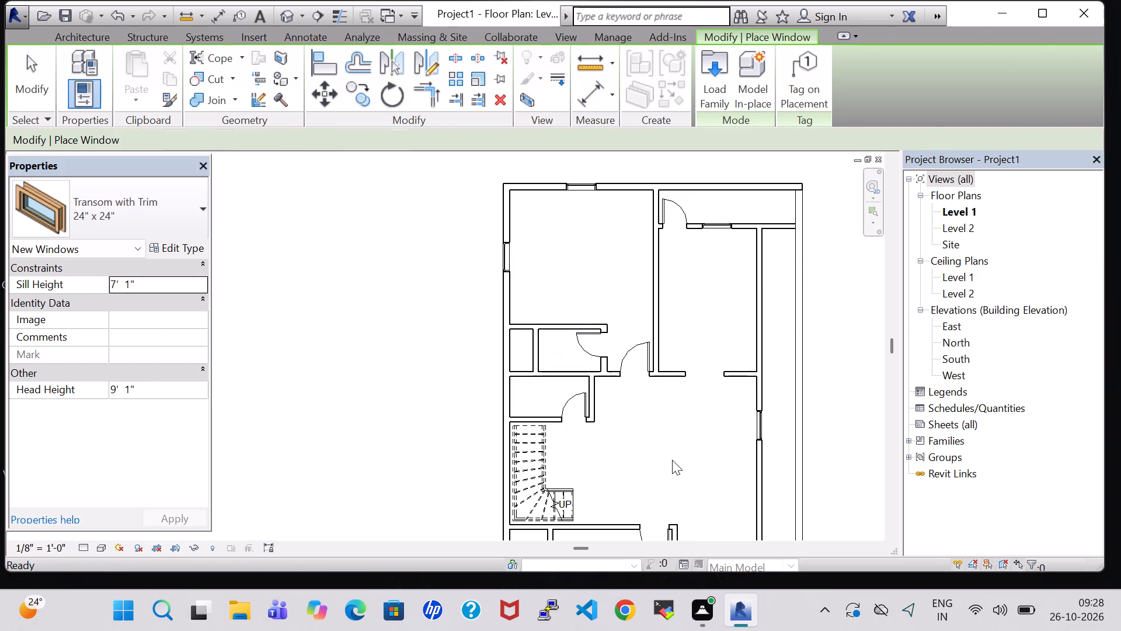
Split the outer north wall at the partition dividing the northwest and northeast rooms.
click(709, 41)
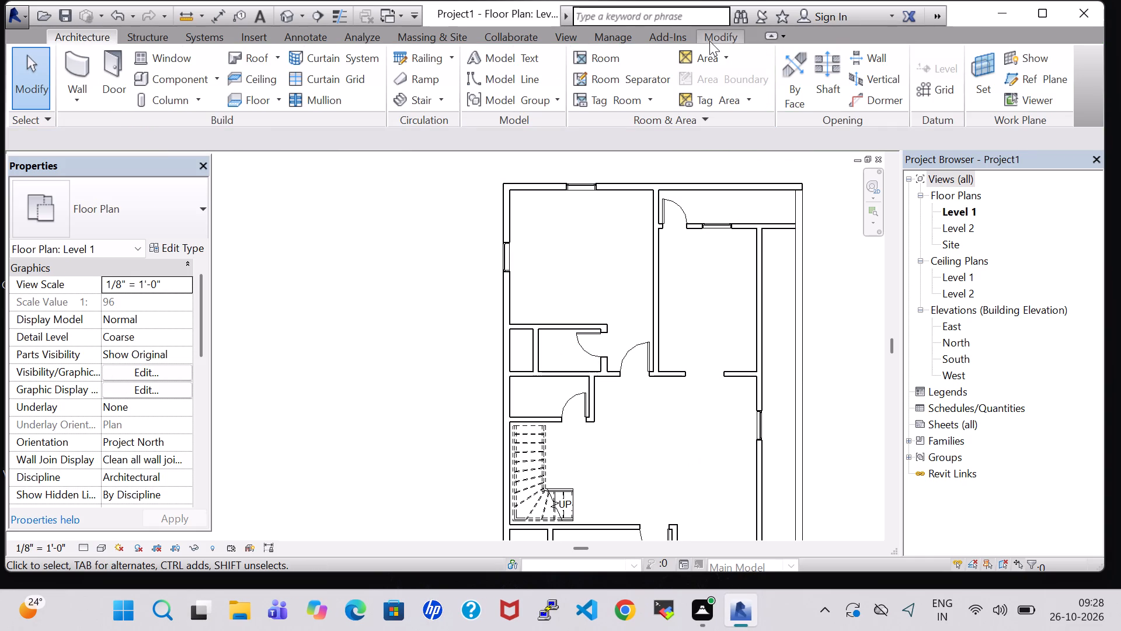
click(453, 50)
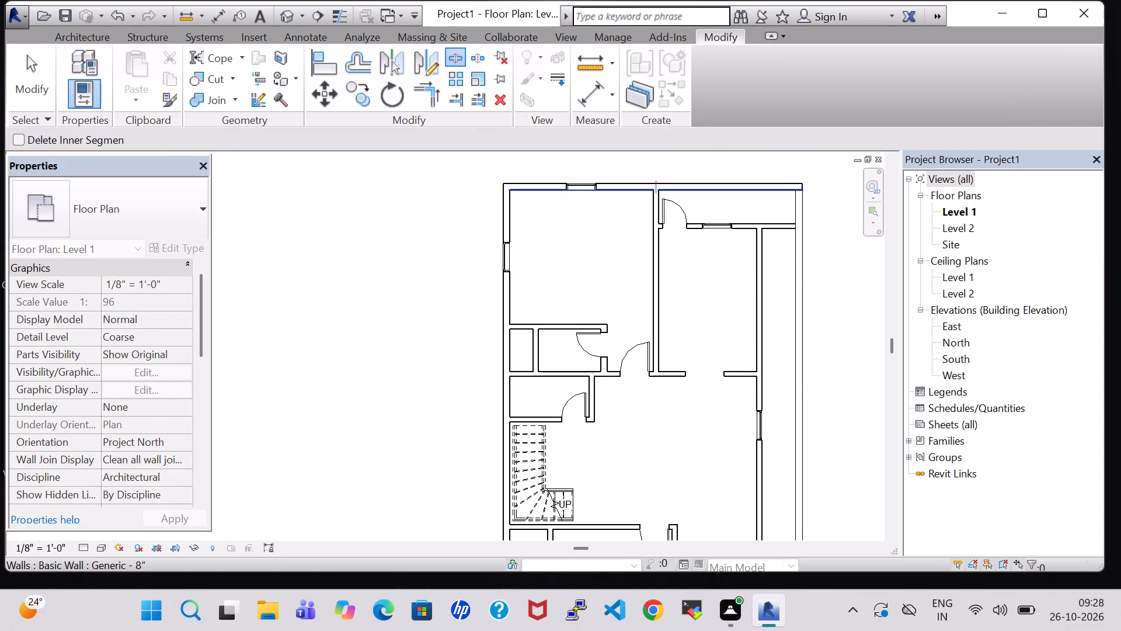
click(660, 192)
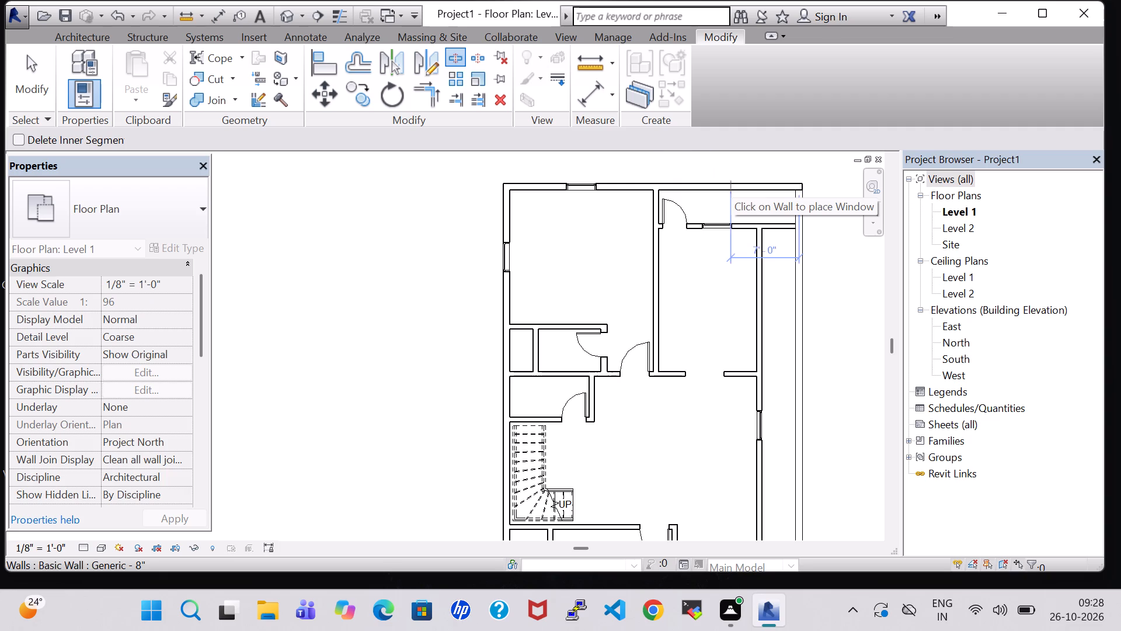
key(Escape)
key(Escape)
Set the unconnected height of the outer north wall's eastern segment to 5' 0".
click(731, 187)
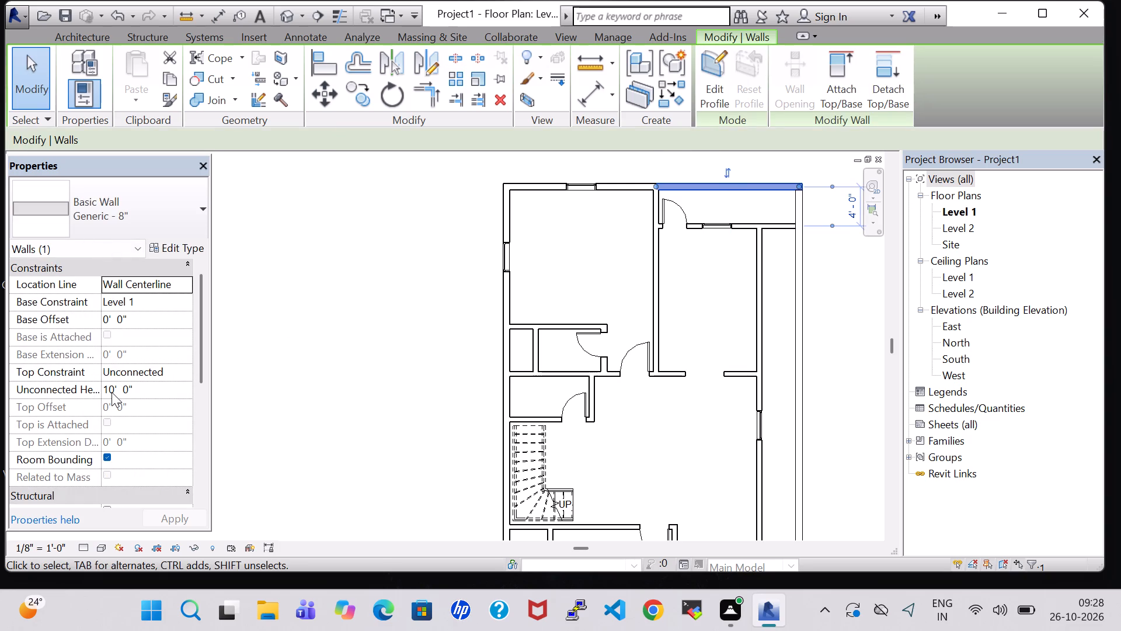
double_click(112, 392)
key(BackSpace)
key(BackSpace)
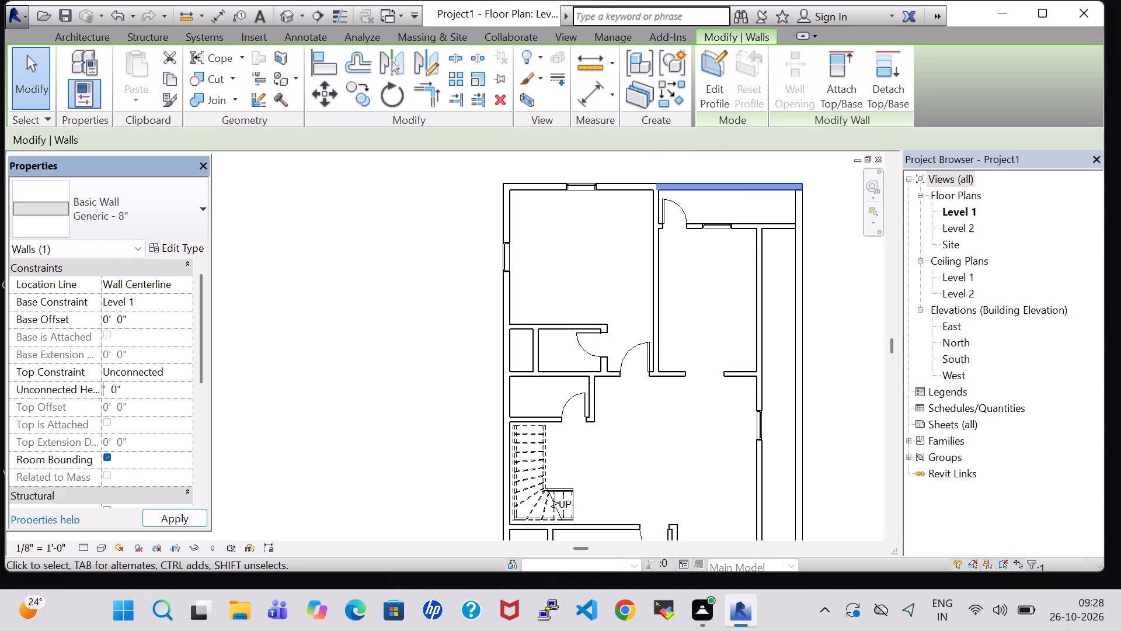
key(5)
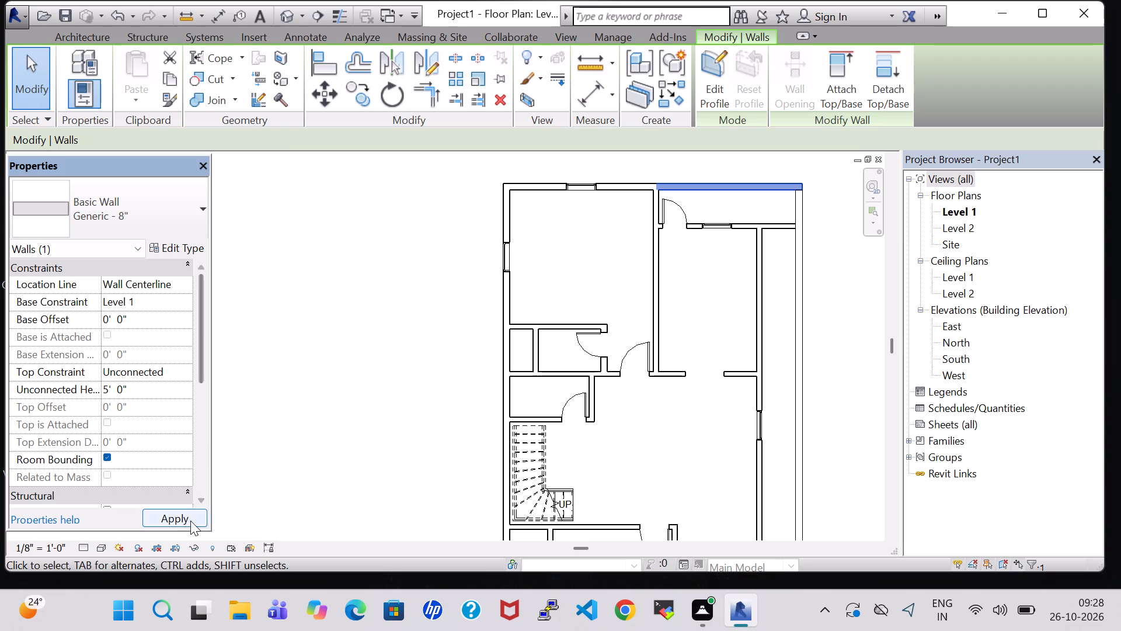
click(190, 521)
click(326, 439)
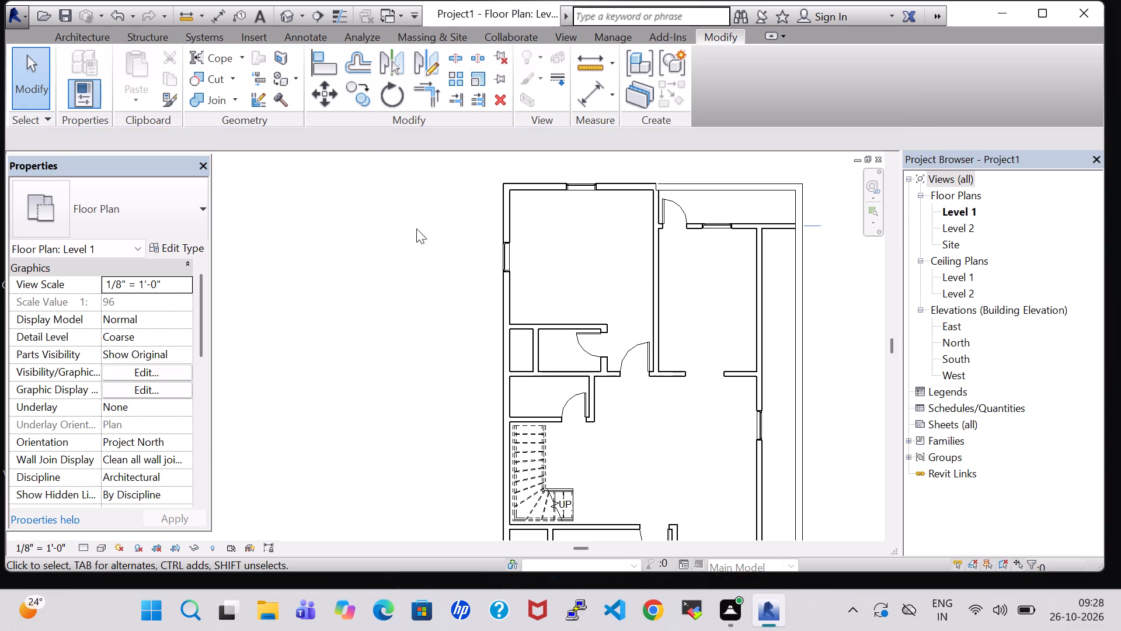
Open the default 3D view and set its visual style to Realistic.
click(283, 13)
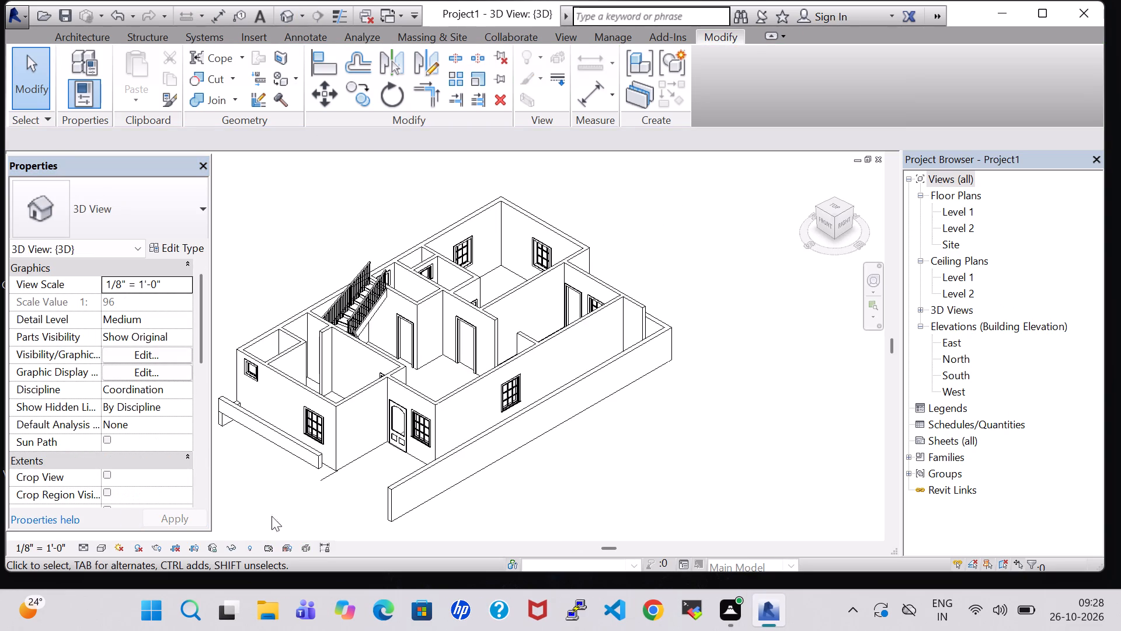
click(93, 550)
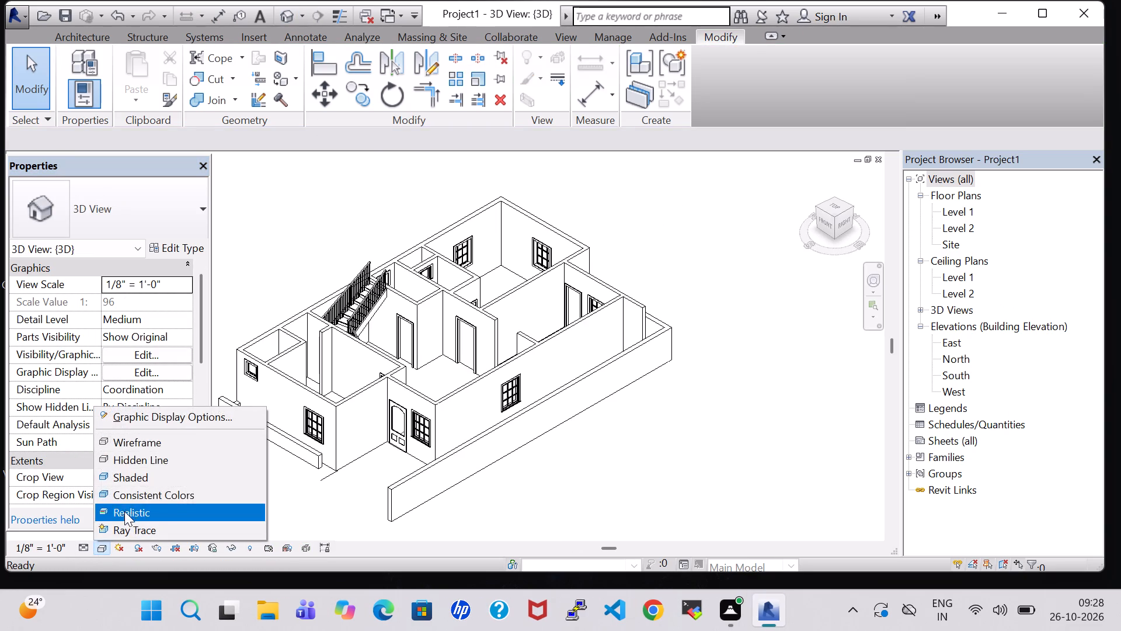
click(137, 514)
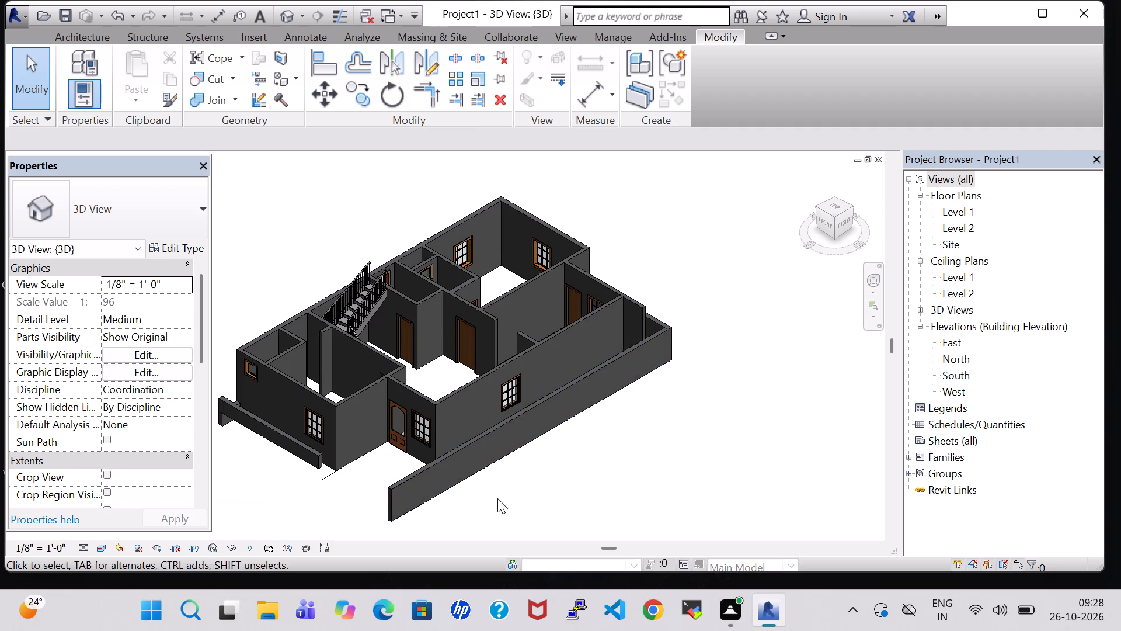
Examine the house in 3D from the south, checking the entry door, windows and lowered outer walls up close.
scroll(531, 465, up, 1)
shift+middle_drag(531, 465, 540, 466)
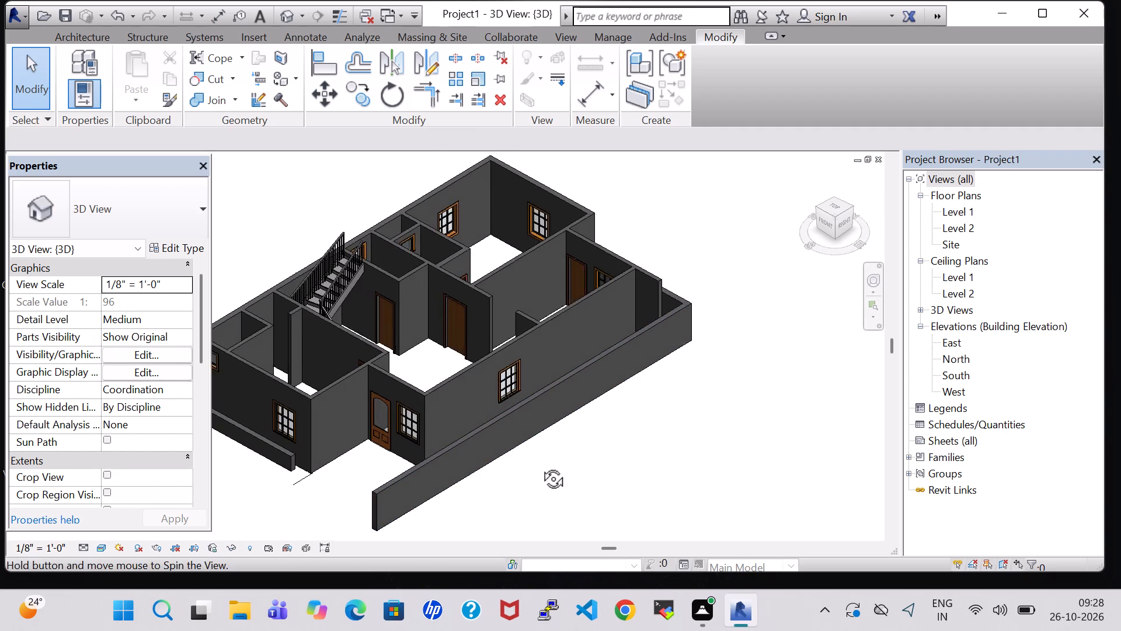
shift+middle_drag(540, 466, 572, 466)
shift+scroll(623, 462, up, 1)
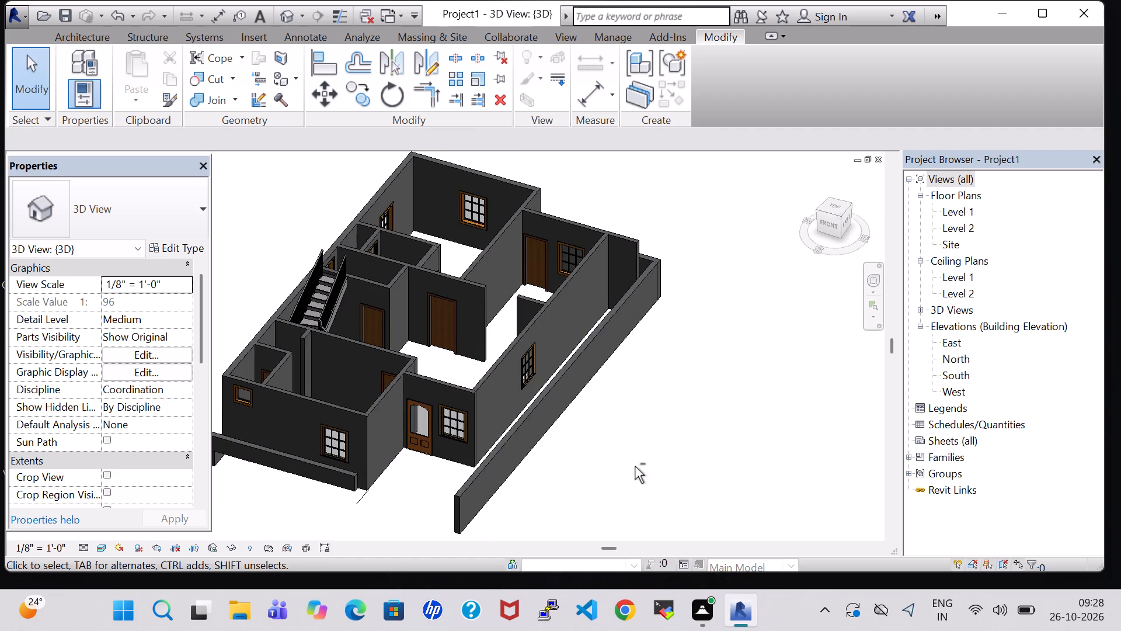
shift+middle_drag(351, 501, 374, 500)
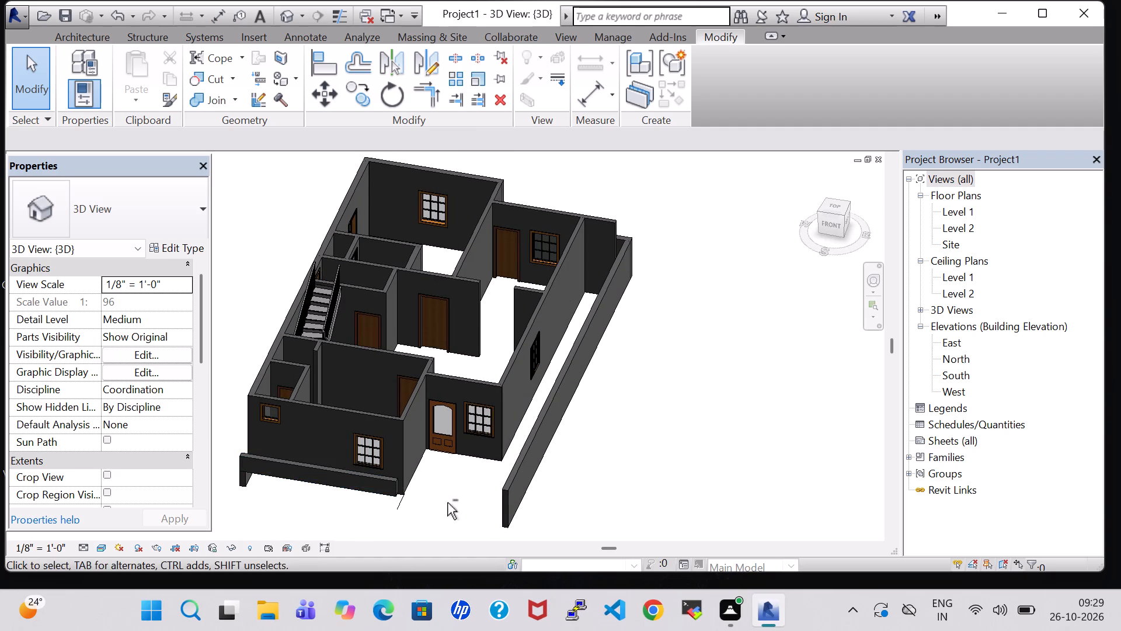
scroll(322, 479, up, 5)
scroll(382, 490, up, 1)
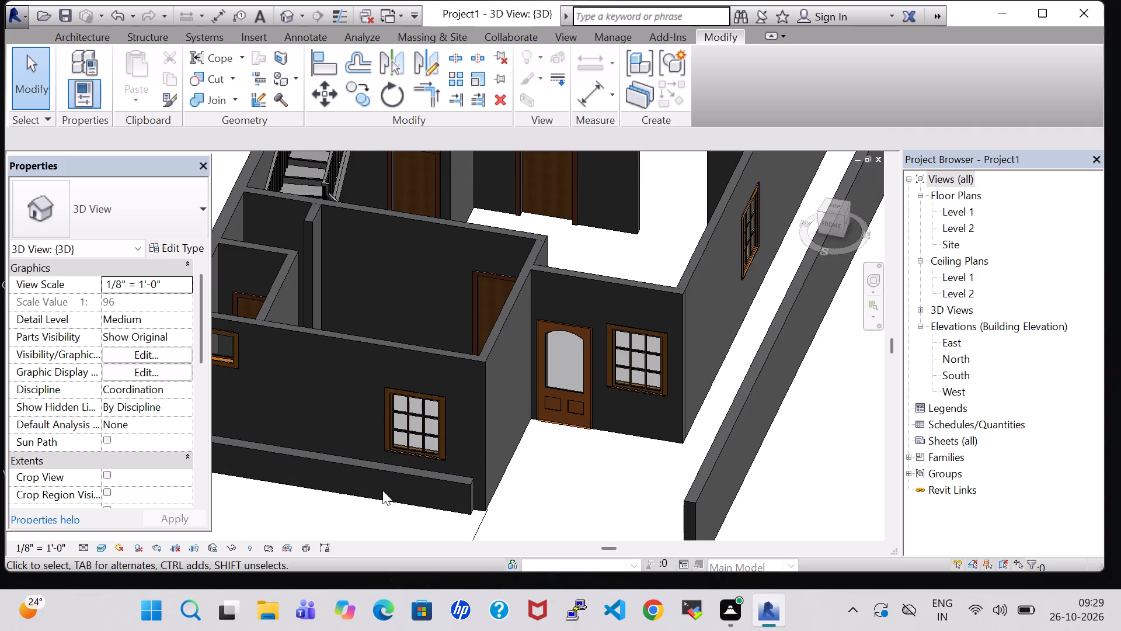
Set the base offset of the low outer wall along the house's south side to 0' 0".
scroll(693, 486, down, 3)
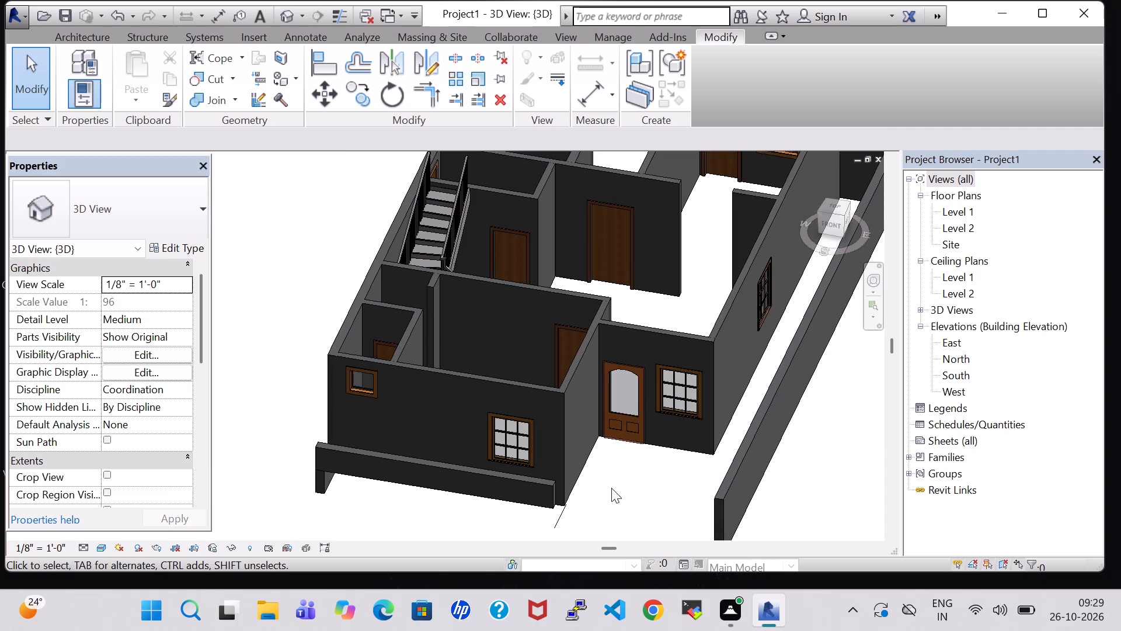
scroll(515, 474, down, 4)
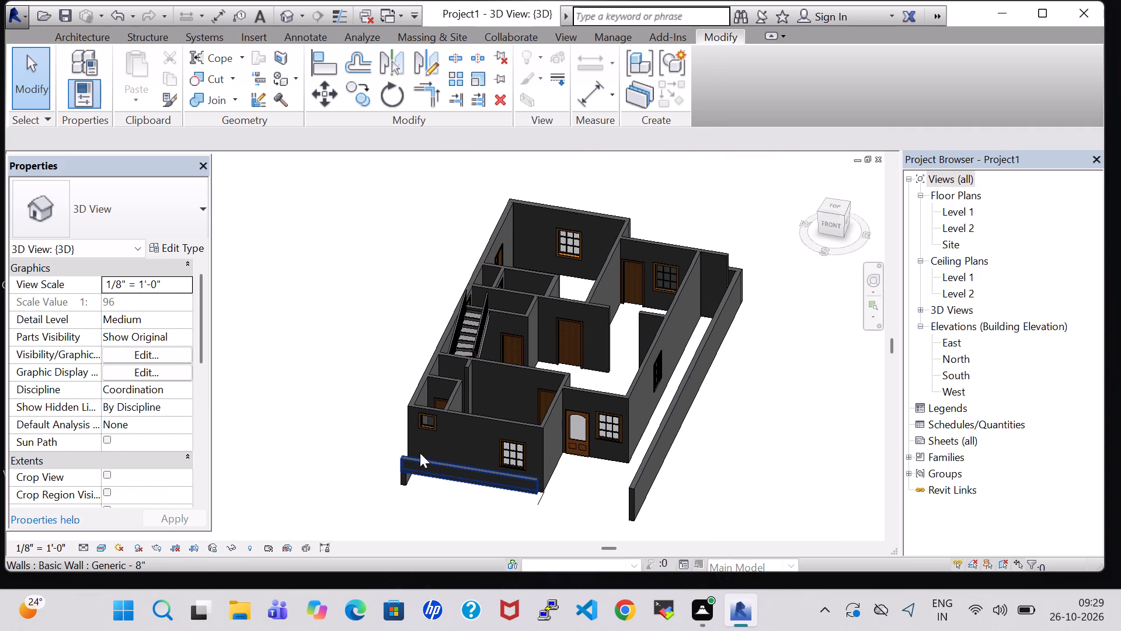
shift+middle_drag(381, 442, 414, 445)
shift+scroll(436, 448, up, 1)
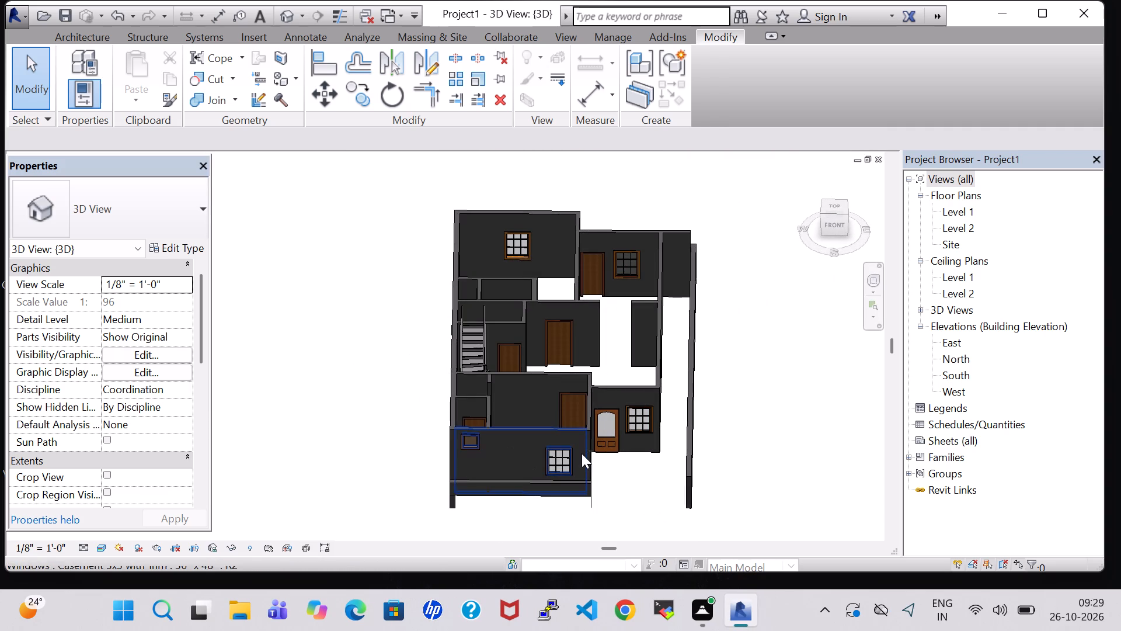
shift+middle_drag(602, 473, 696, 473)
scroll(661, 501, up, 3)
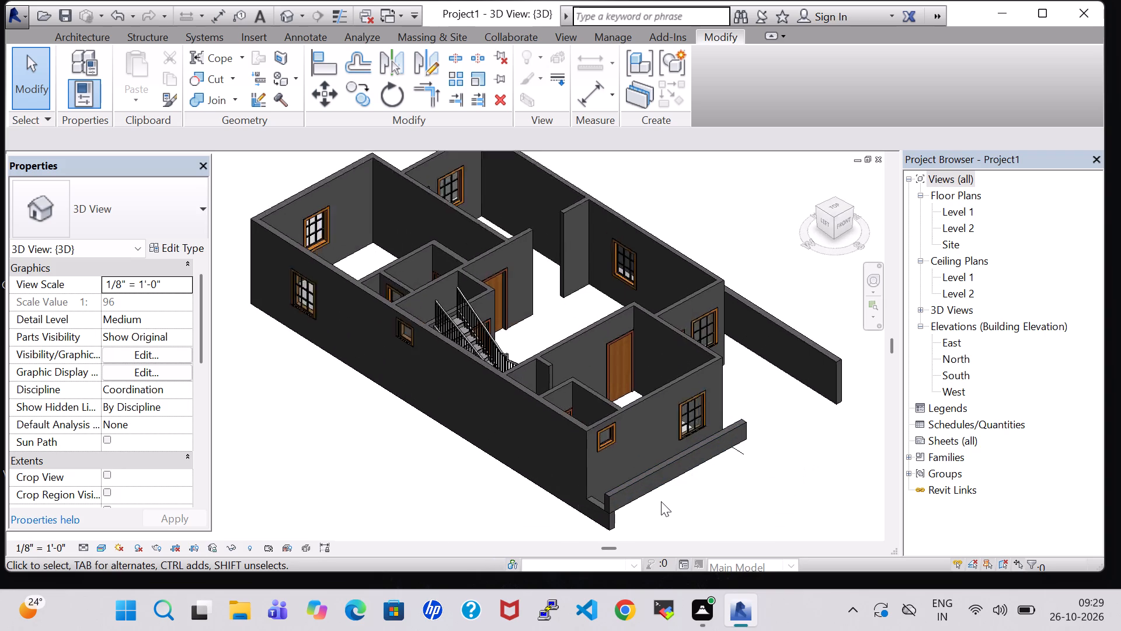
scroll(661, 501, up, 1)
click(610, 501)
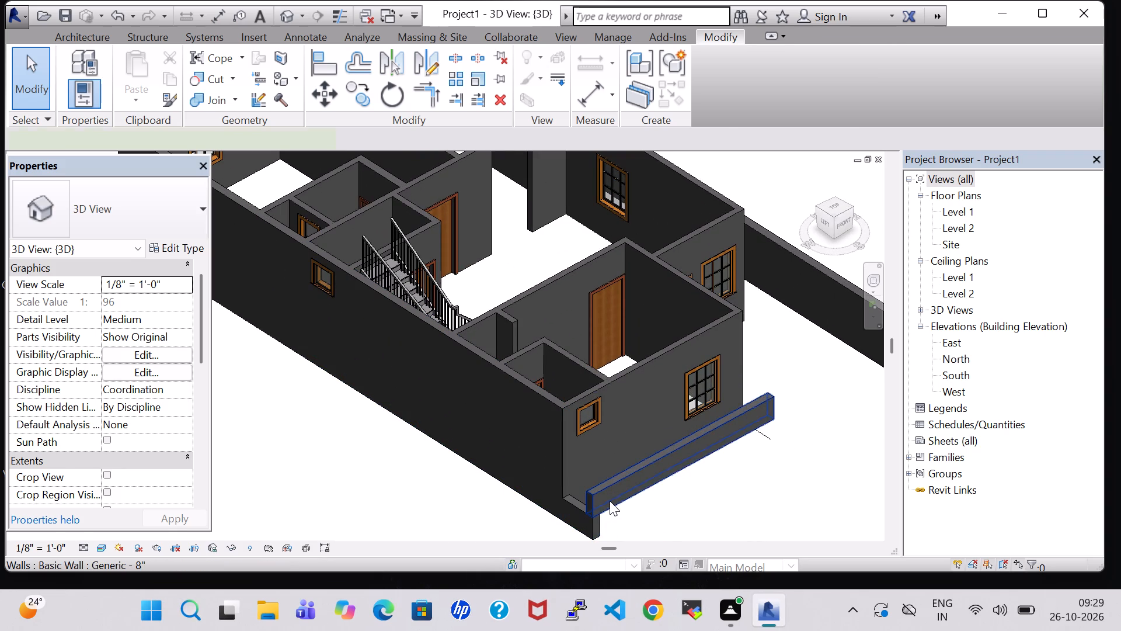
click(110, 323)
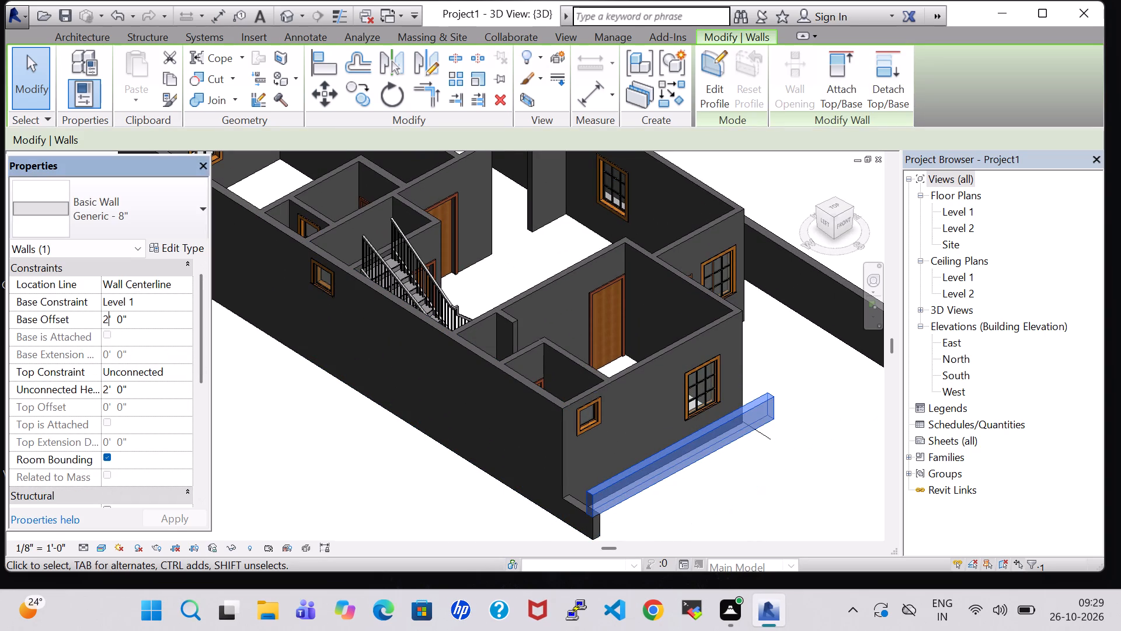
key(BackSpace)
key(0)
click(159, 514)
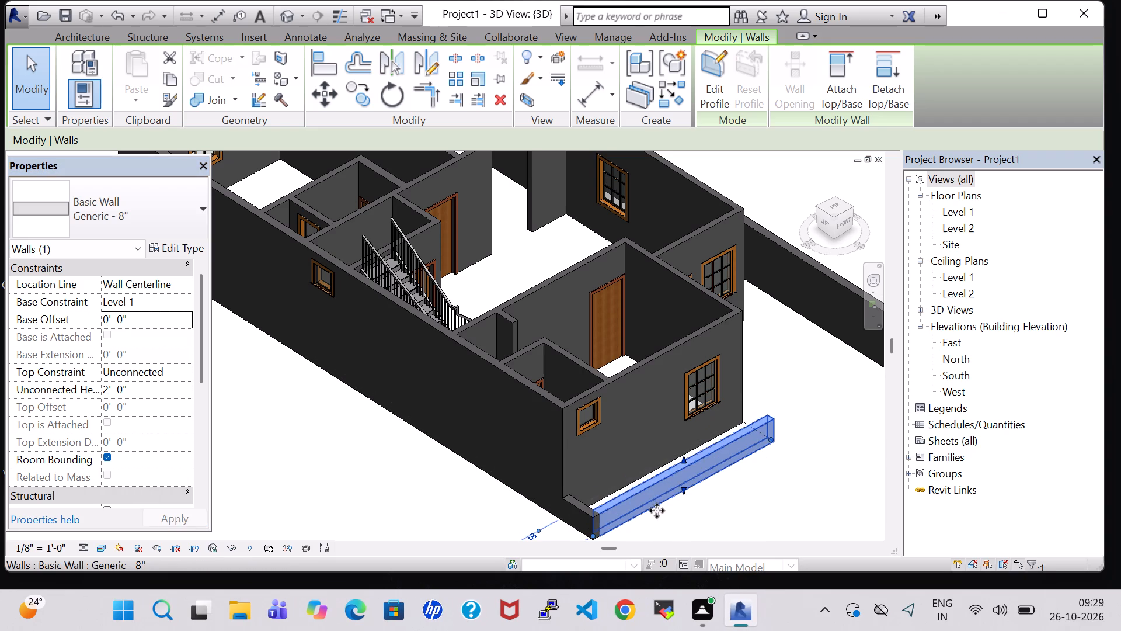
click(658, 509)
click(756, 528)
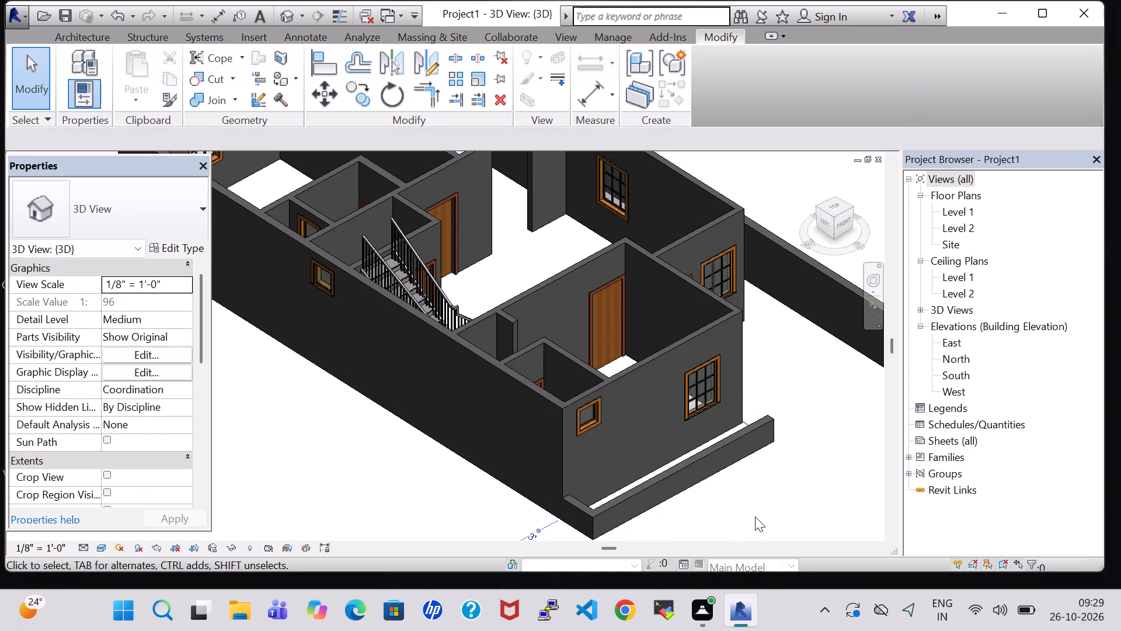
Examine the house in 3D from all sides, checking the low outer walls, window openings and room layout.
scroll(755, 514, up, 1)
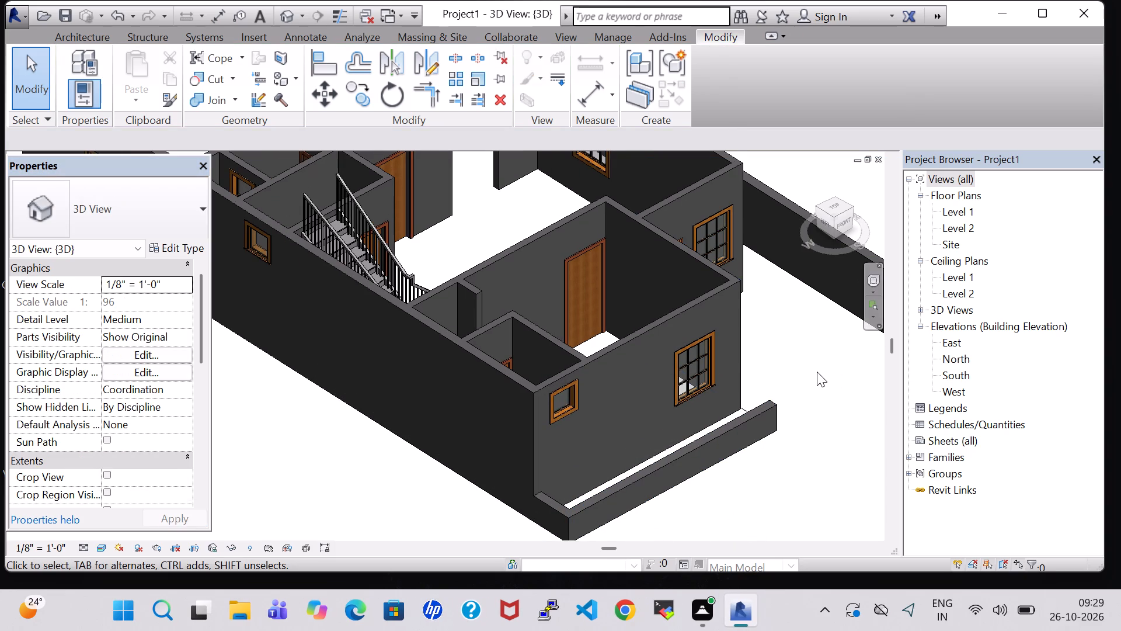
scroll(817, 372, down, 4)
shift+middle_drag(817, 372, 734, 394)
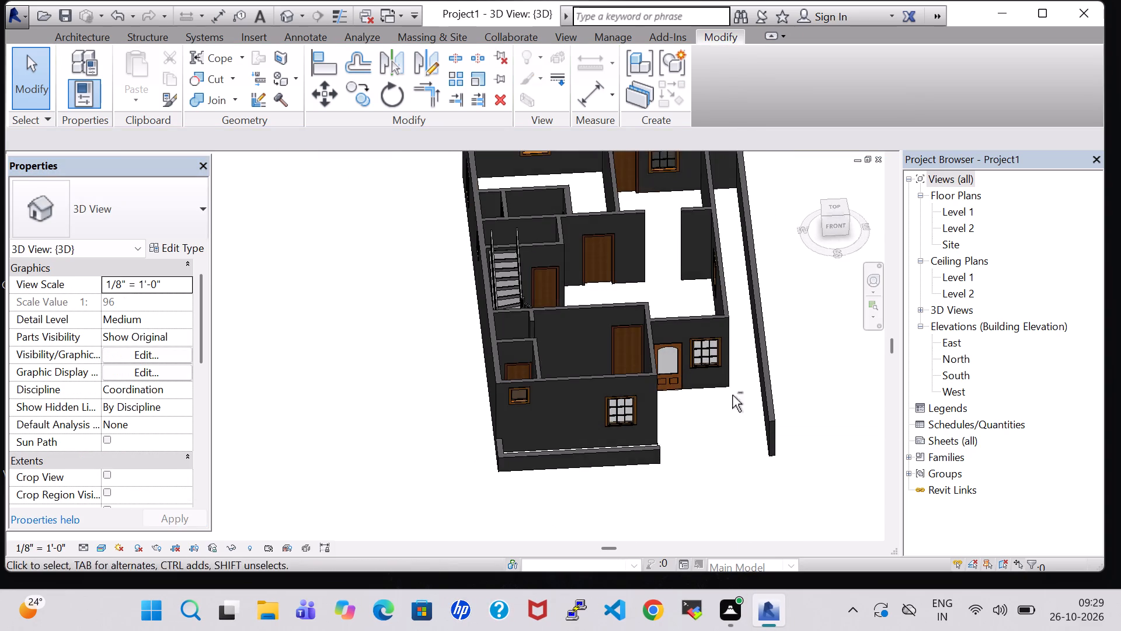
shift+middle_drag(732, 397, 731, 432)
middle_click(688, 438)
shift+middle_drag(688, 438, 726, 438)
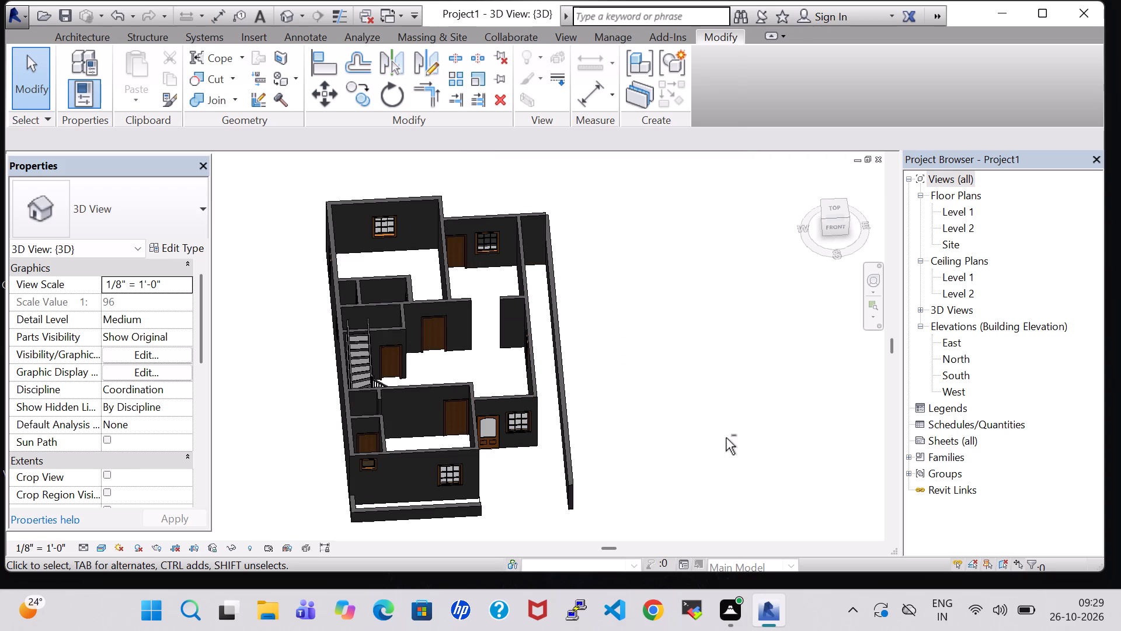
shift+middle_drag(726, 438, 750, 438)
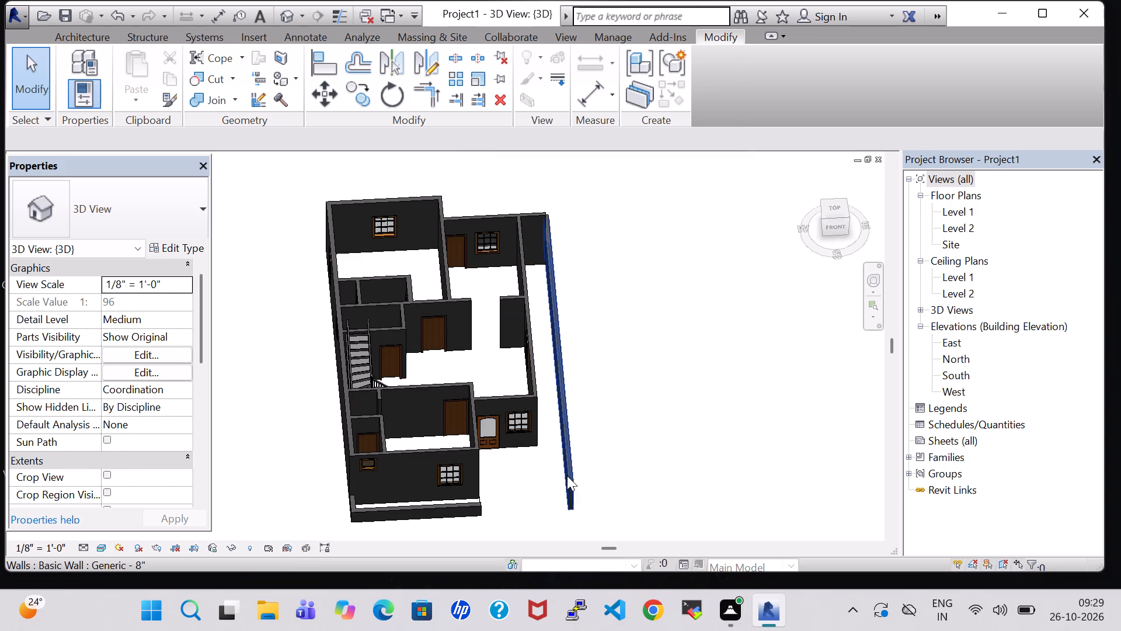
middle_drag(299, 407, 399, 428)
shift+middle_drag(399, 428, 543, 445)
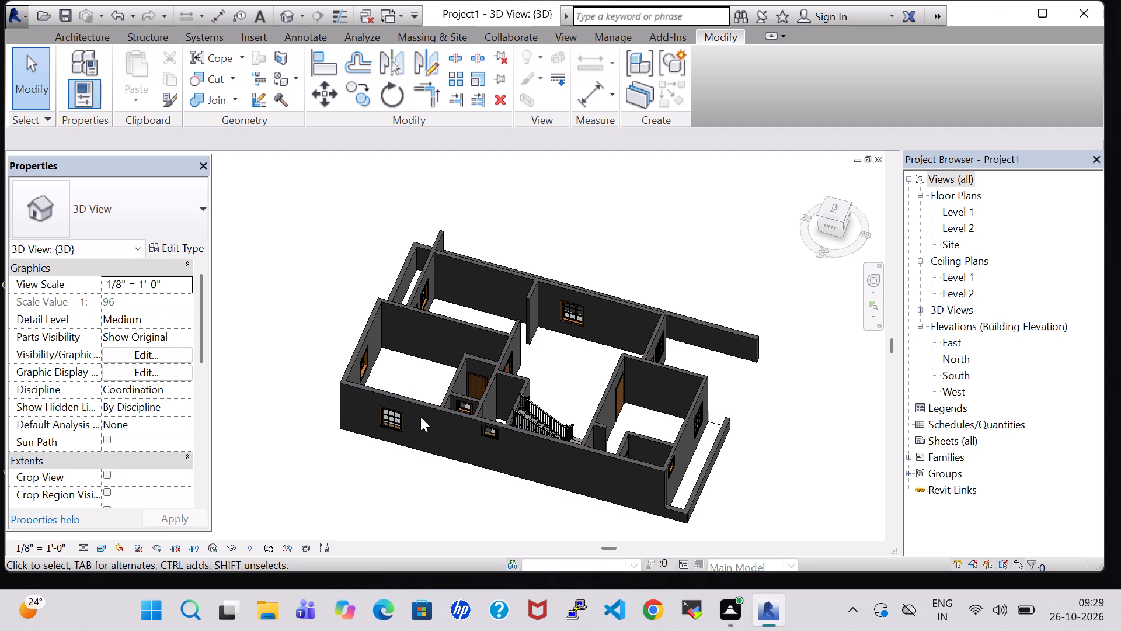
shift+middle_drag(326, 391, 329, 393)
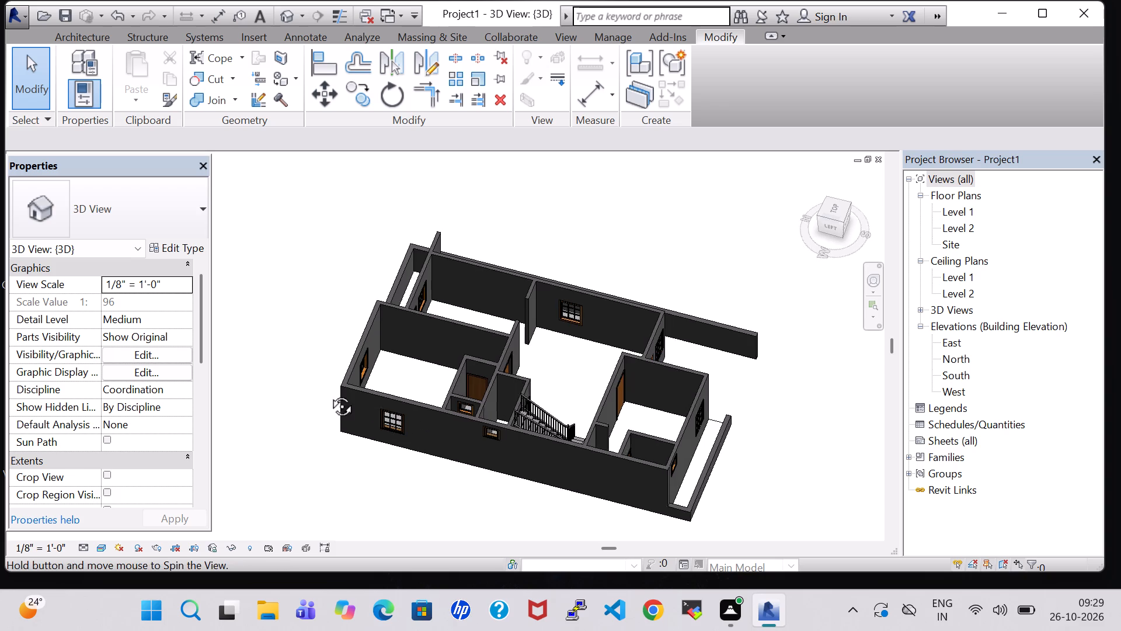
shift+middle_drag(329, 393, 471, 434)
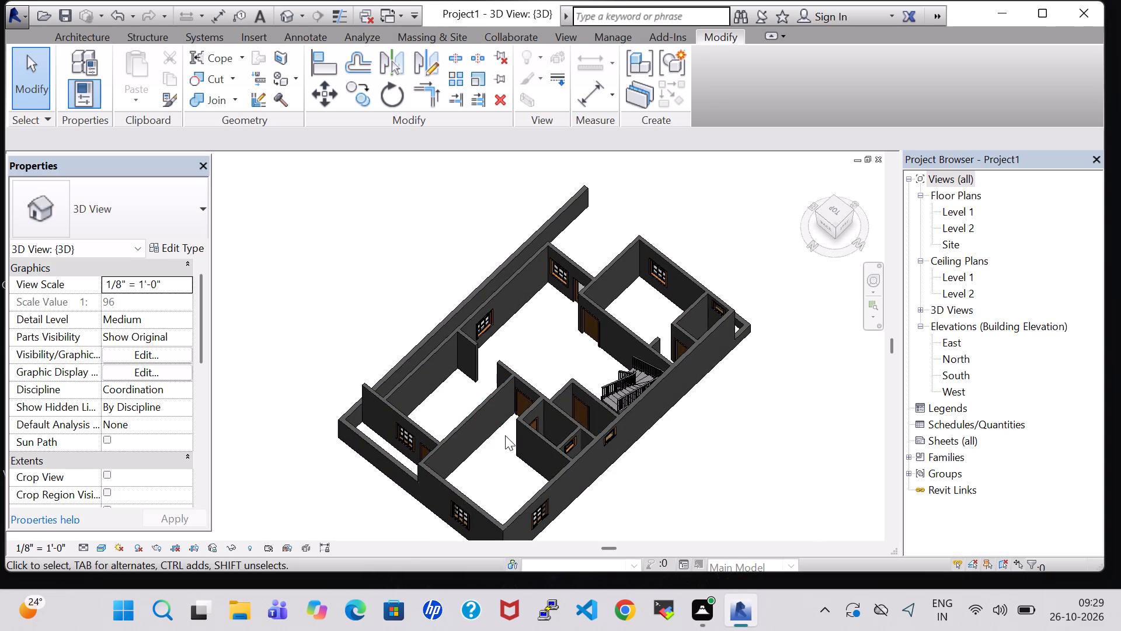
shift+middle_drag(332, 413, 502, 465)
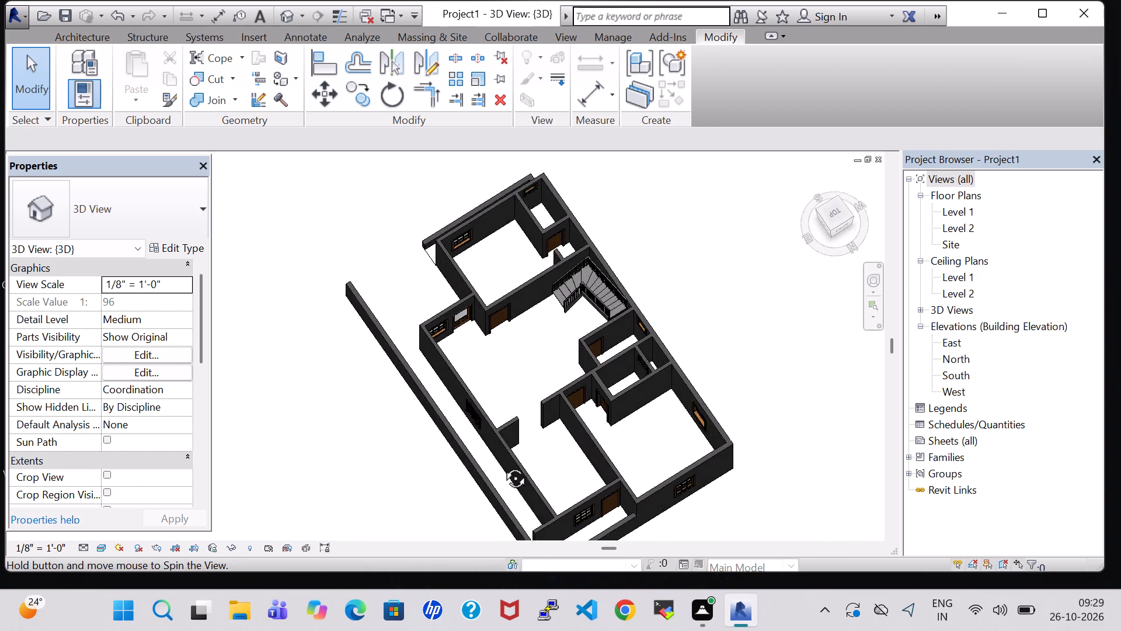
shift+middle_drag(502, 465, 512, 466)
shift+middle_drag(532, 468, 549, 468)
shift+middle_drag(555, 470, 570, 470)
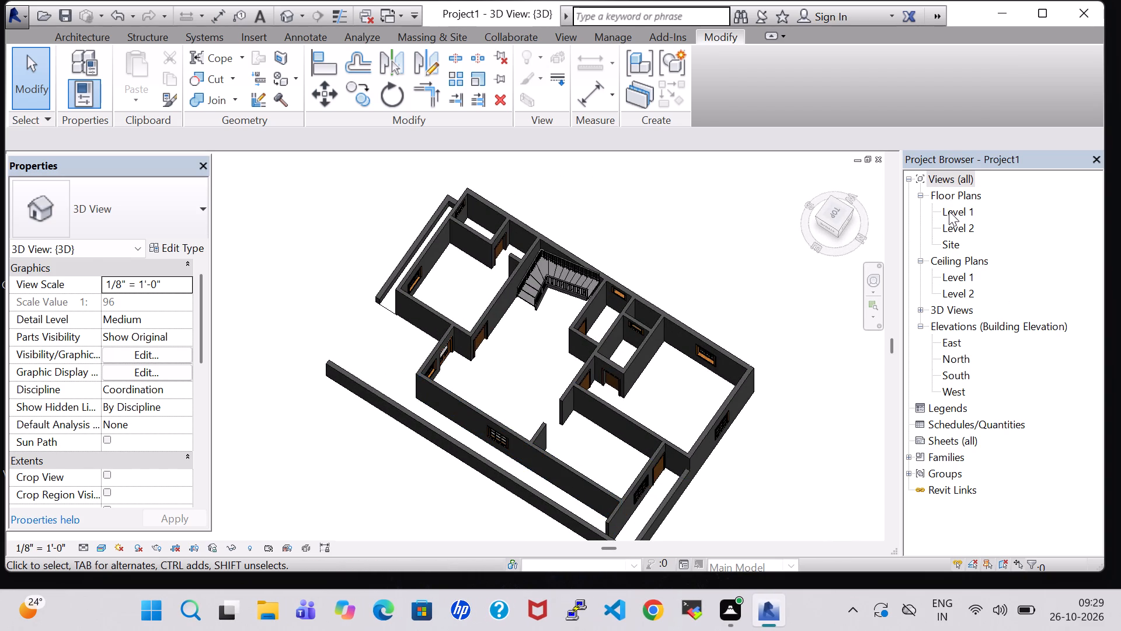
Open the Level 1 floor plan.
double_click(949, 211)
scroll(564, 338, down, 6)
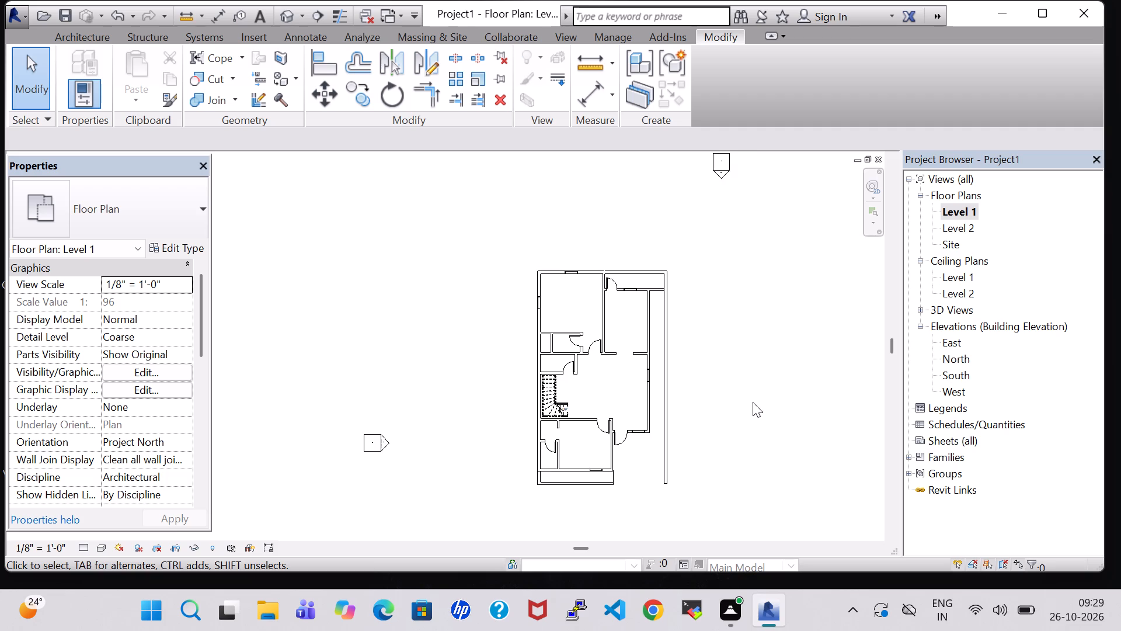
middle_drag(753, 402, 739, 351)
middle_click(737, 328)
scroll(698, 342, up, 4)
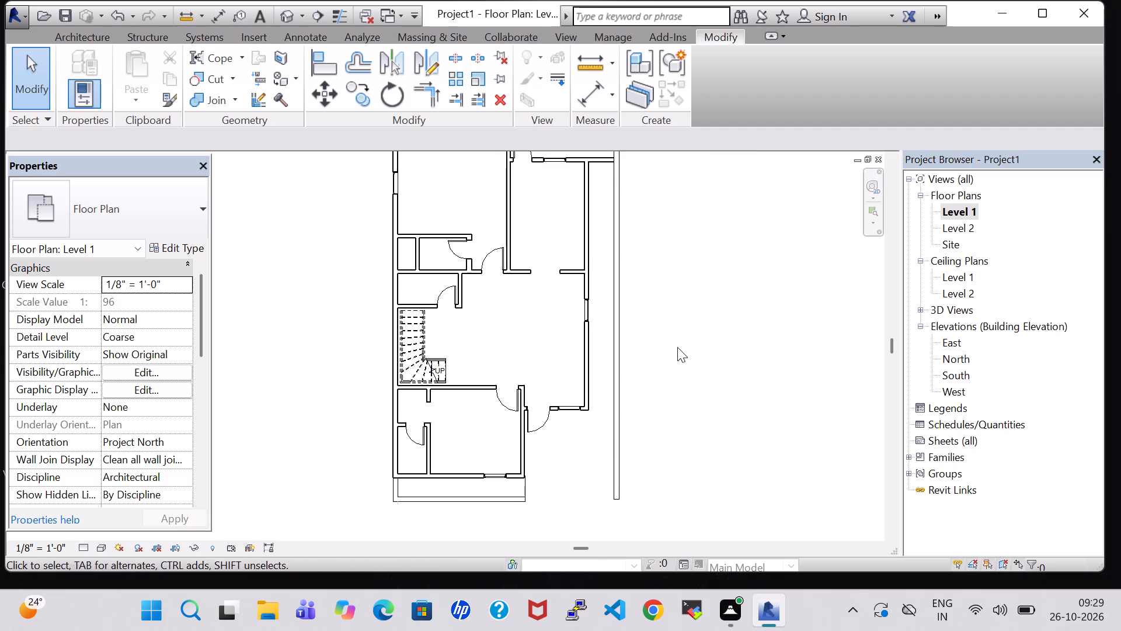
middle_drag(671, 347, 696, 358)
middle_drag(714, 398, 722, 419)
middle_click(713, 396)
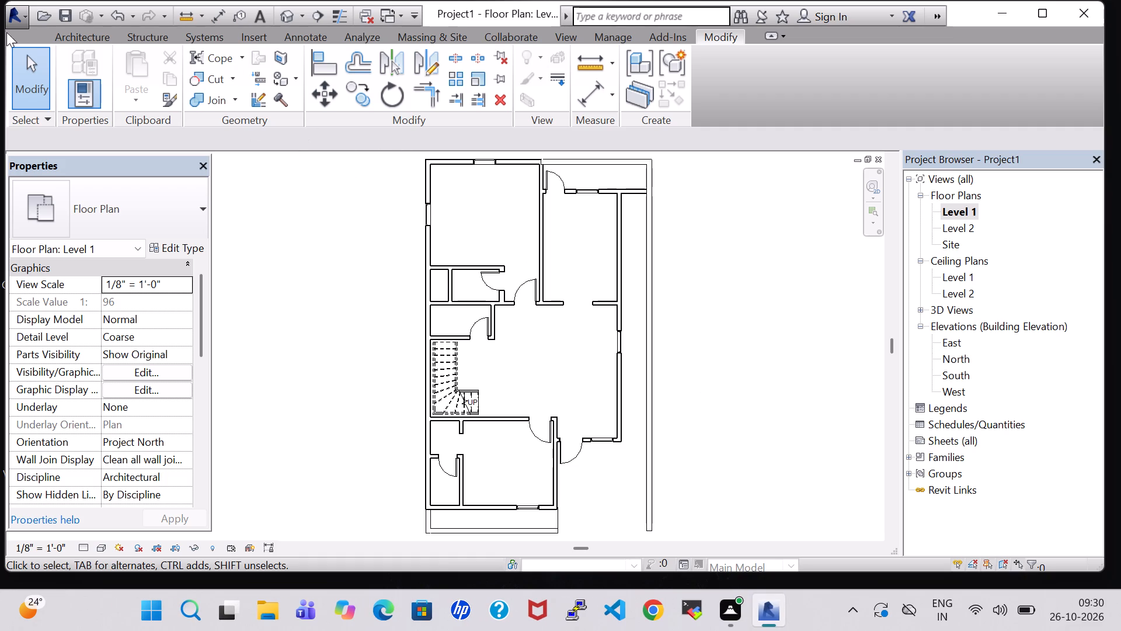
Start placing a component and load the Bed-Box family from the Beds folder of the US Imperial Furniture library.
click(68, 34)
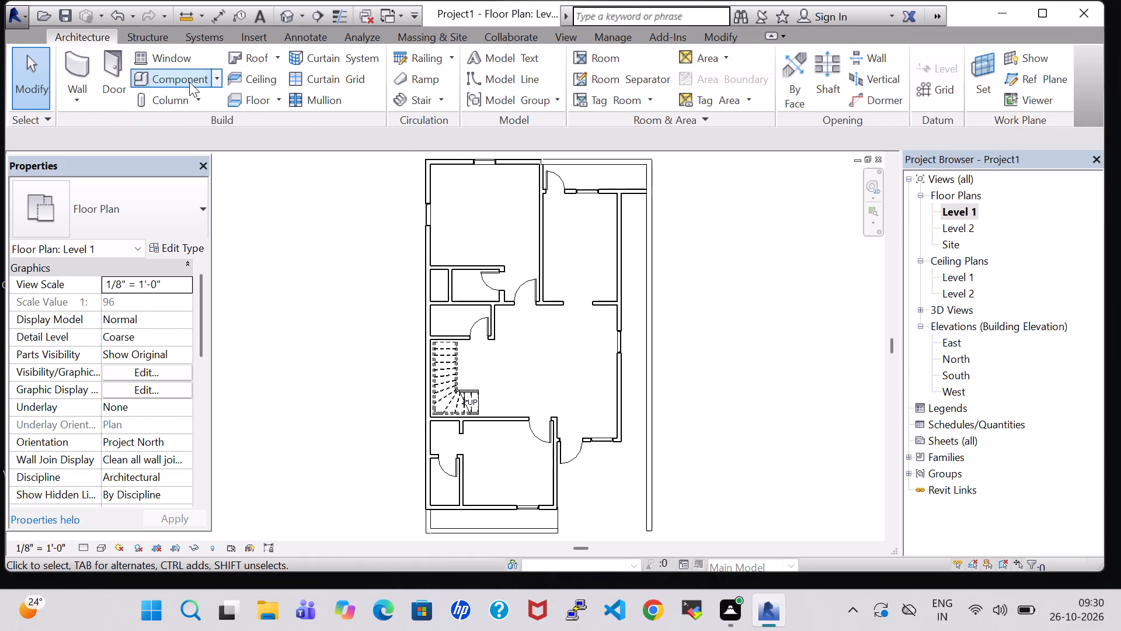
click(189, 82)
click(711, 86)
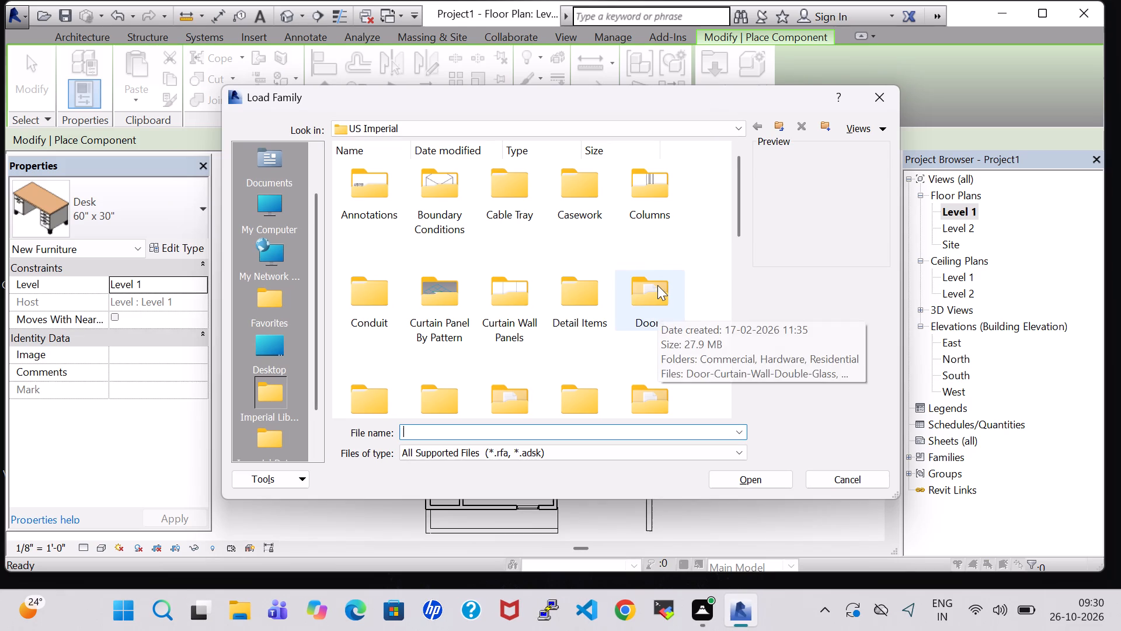
scroll(657, 285, down, 1)
double_click(636, 226)
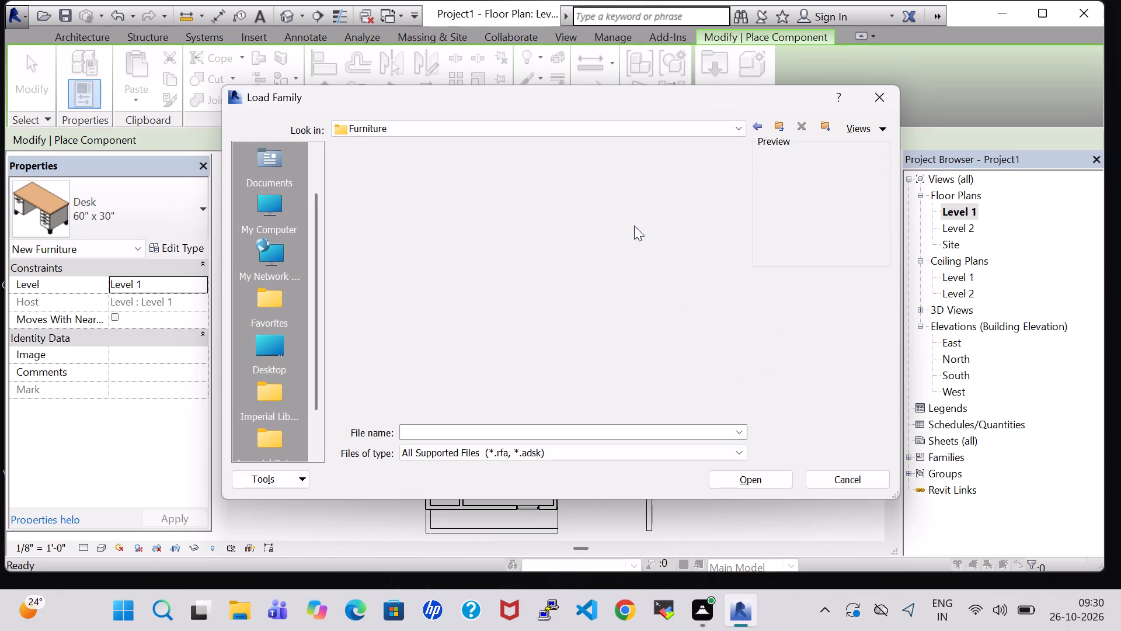
double_click(360, 184)
click(364, 192)
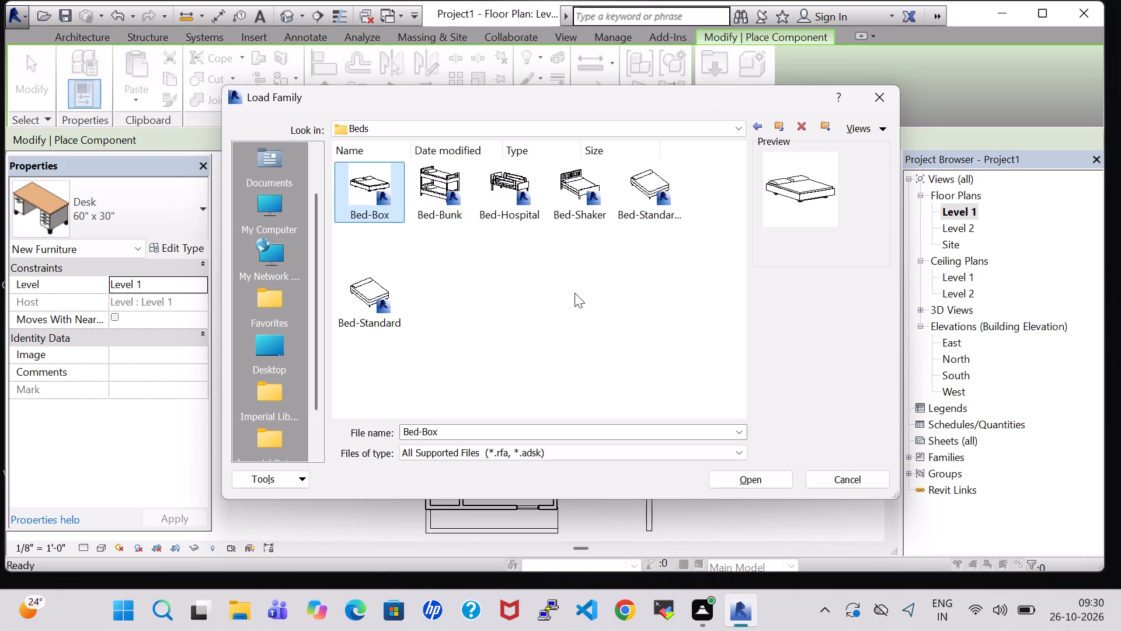
click(773, 481)
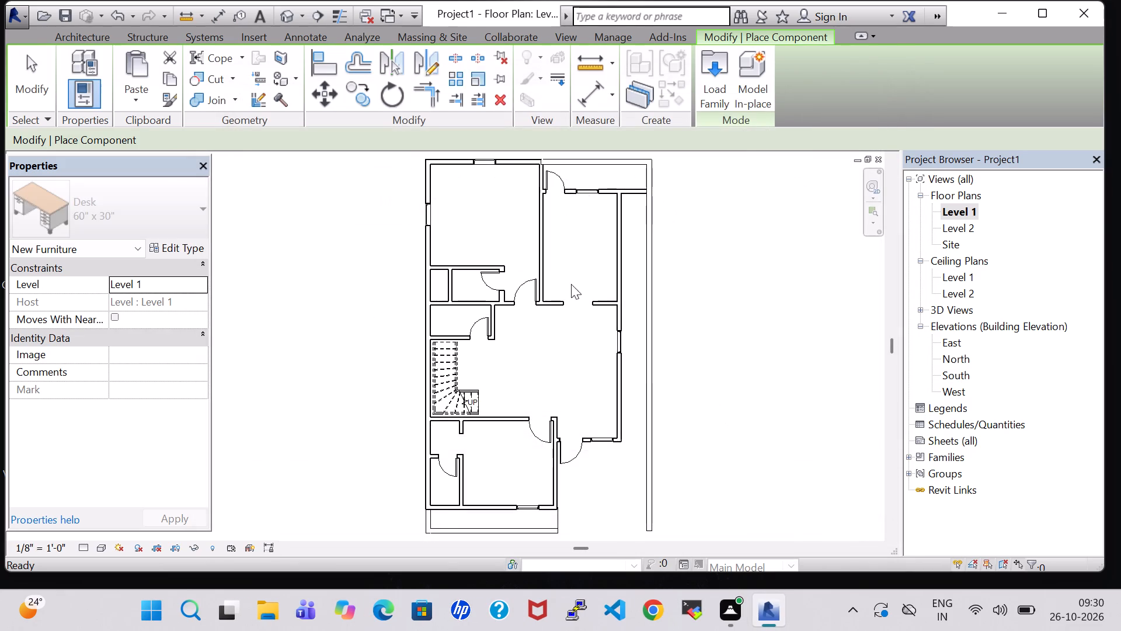
Place a Double 53" x 74" Bed-Box in the northwest room, rotated so its head faces the west wall's window.
scroll(455, 216, up, 4)
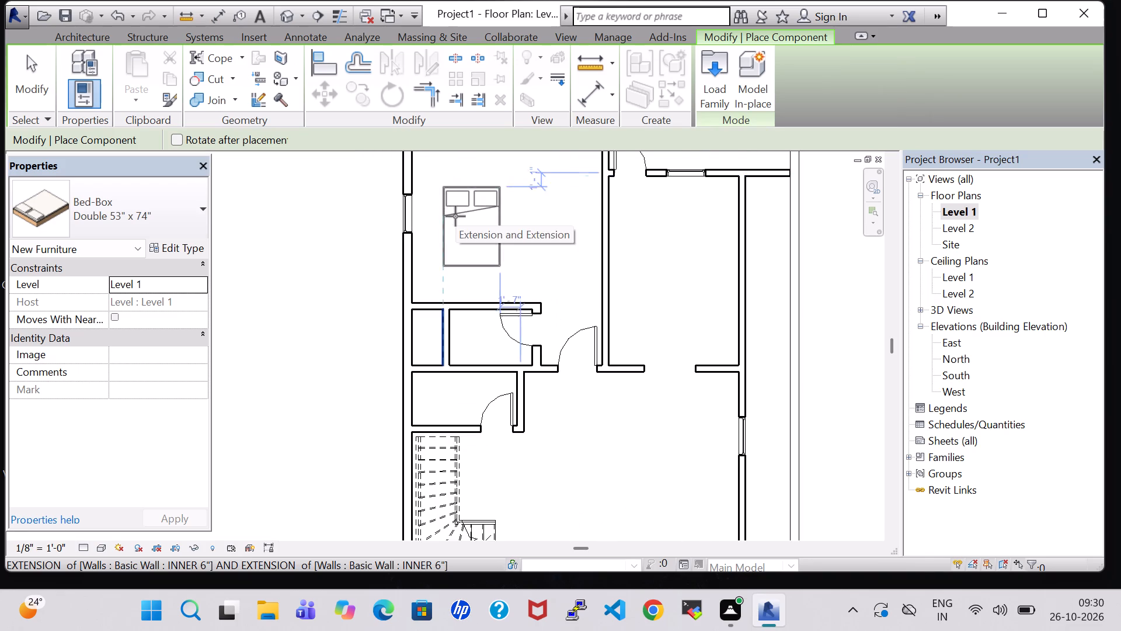
key(space)
scroll(455, 231, up, 6)
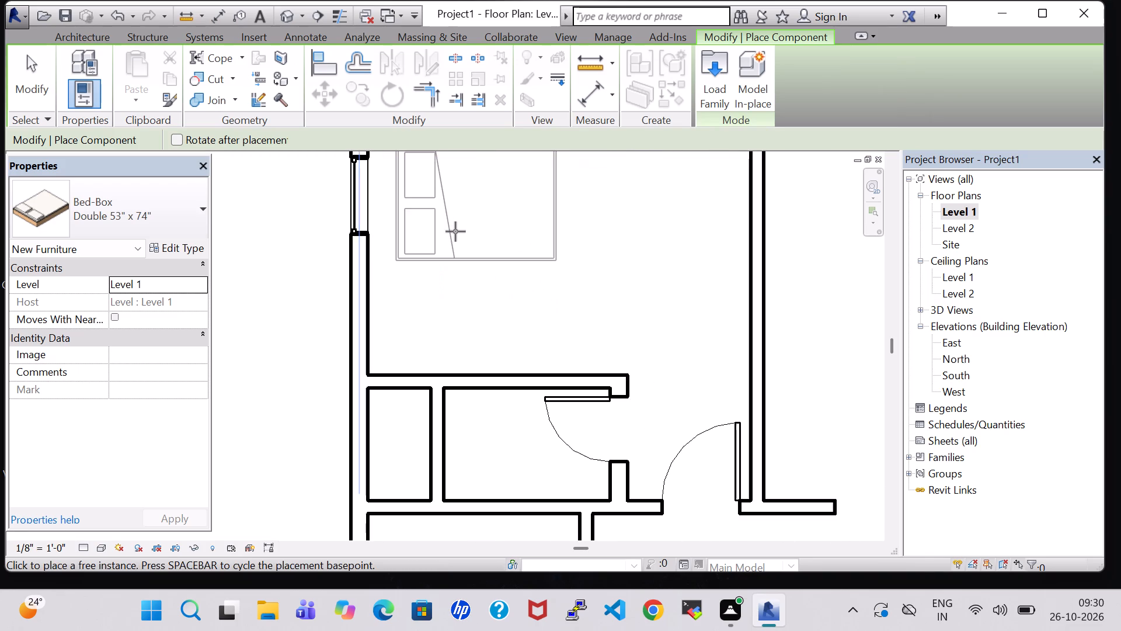
click(443, 235)
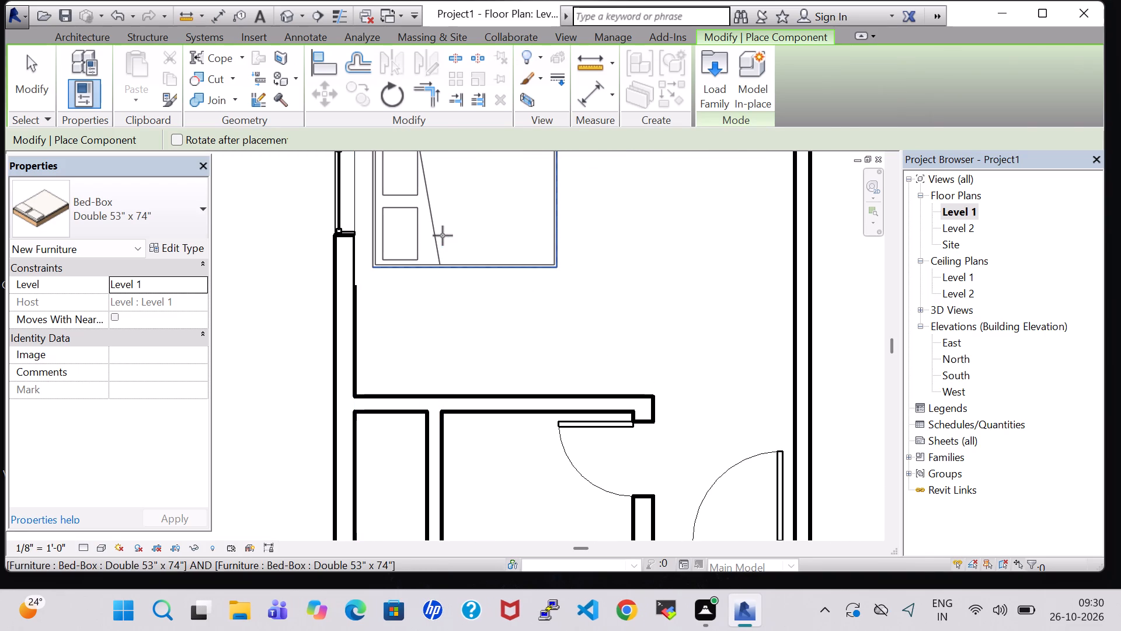
key(Escape)
key(Escape)
Change the northwest room's bed to the Queen 60" x 79" type.
scroll(443, 235, down, 4)
click(448, 242)
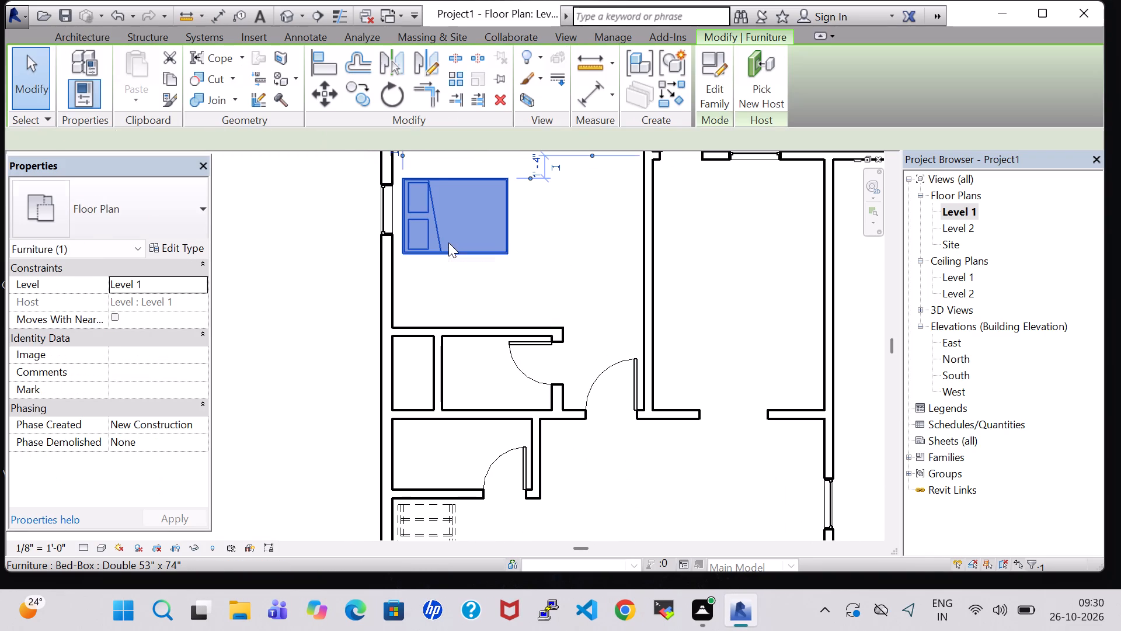
click(173, 221)
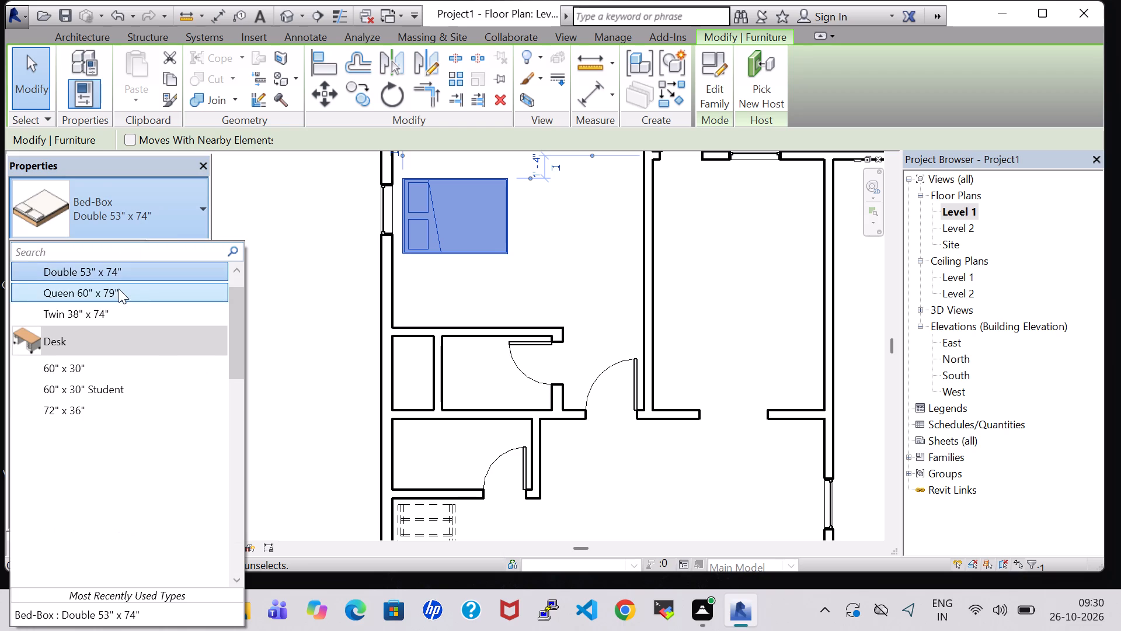
click(119, 289)
click(548, 261)
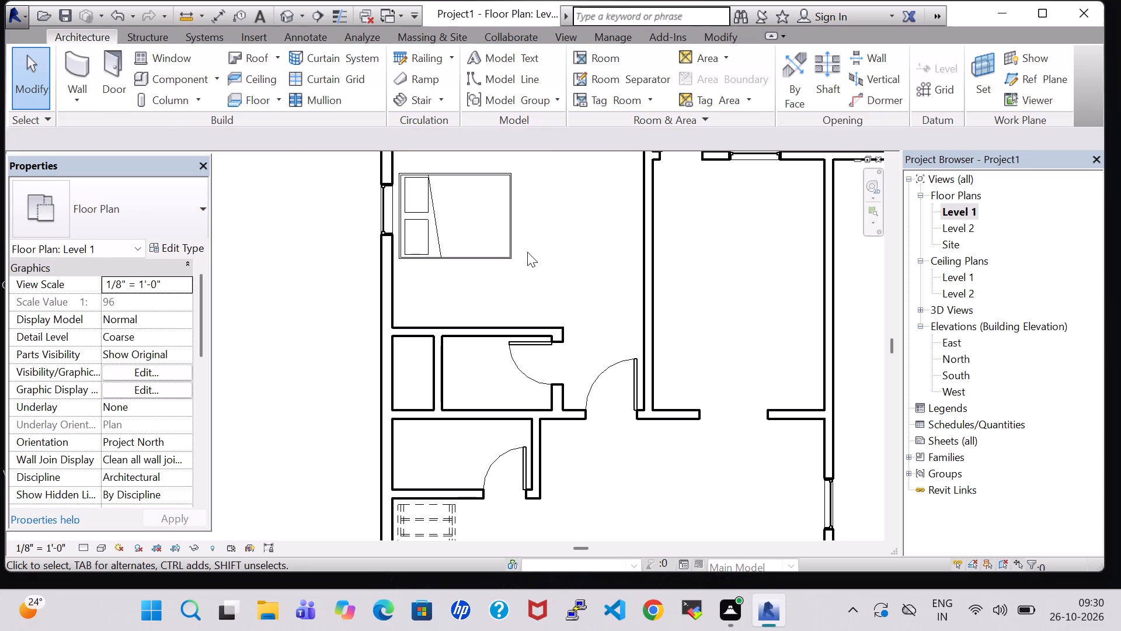
Nudge the queen bed one increment west, closer to the outer wall of the northwest room.
click(485, 249)
click(488, 262)
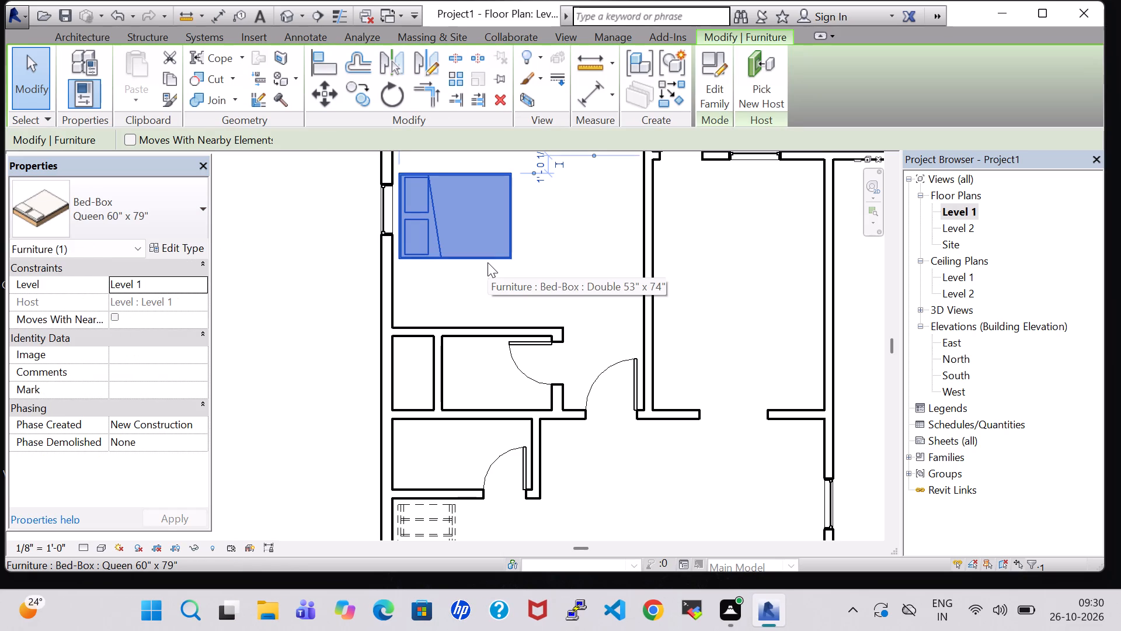
key(Left)
click(558, 245)
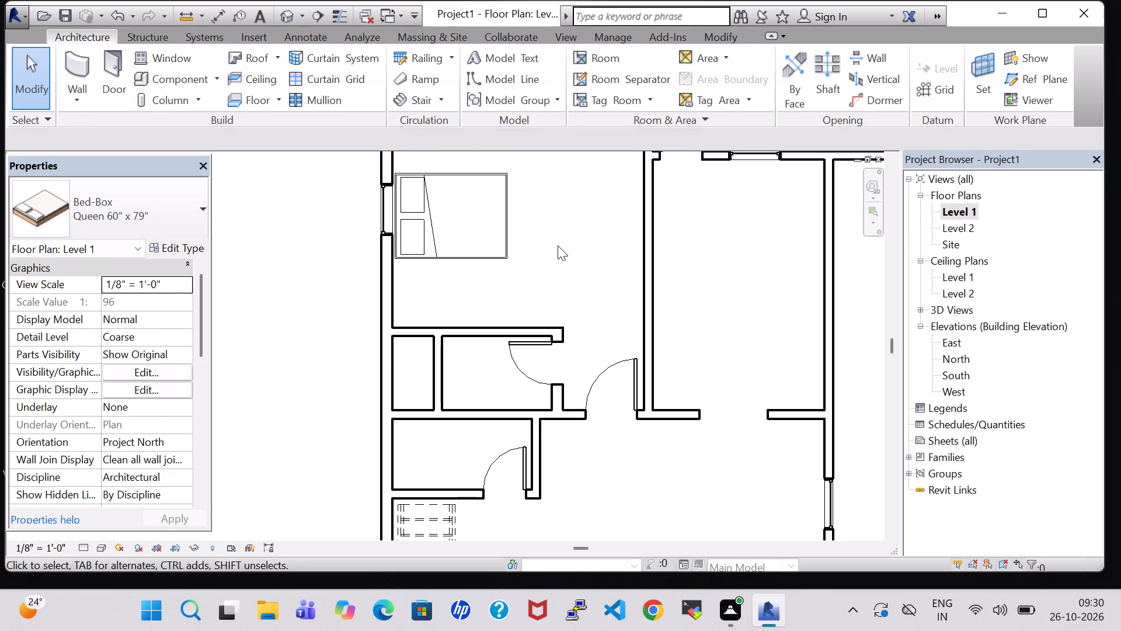
scroll(558, 245, down, 4)
middle_drag(558, 245, 542, 328)
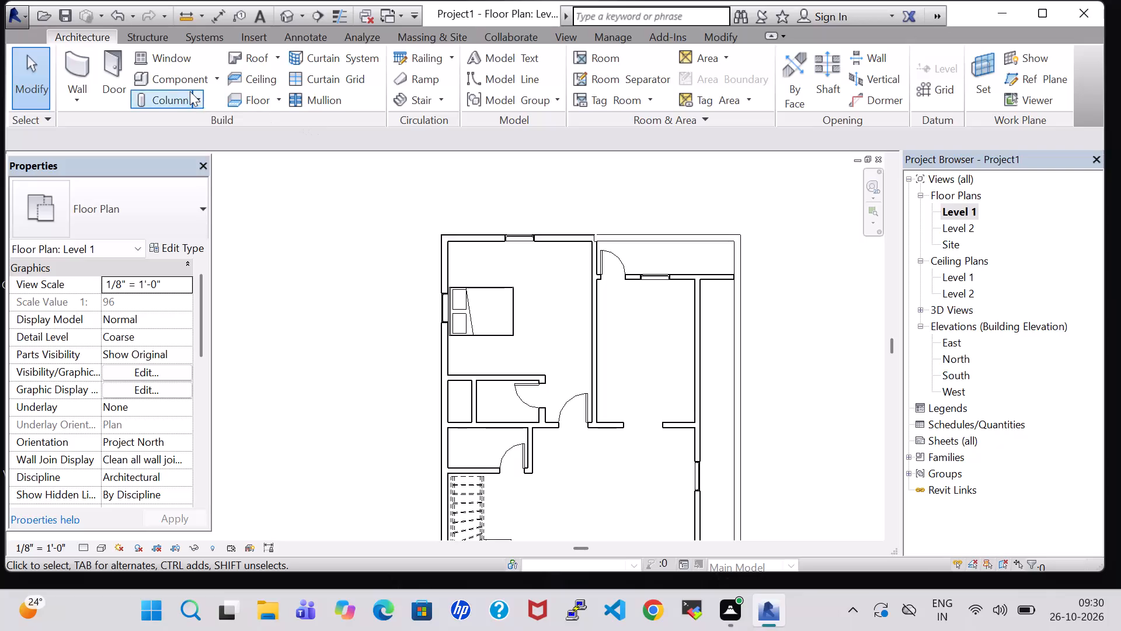
Start placing a component and load the Table-End family from the Tables folder of the US Imperial Furniture library.
click(186, 80)
click(717, 79)
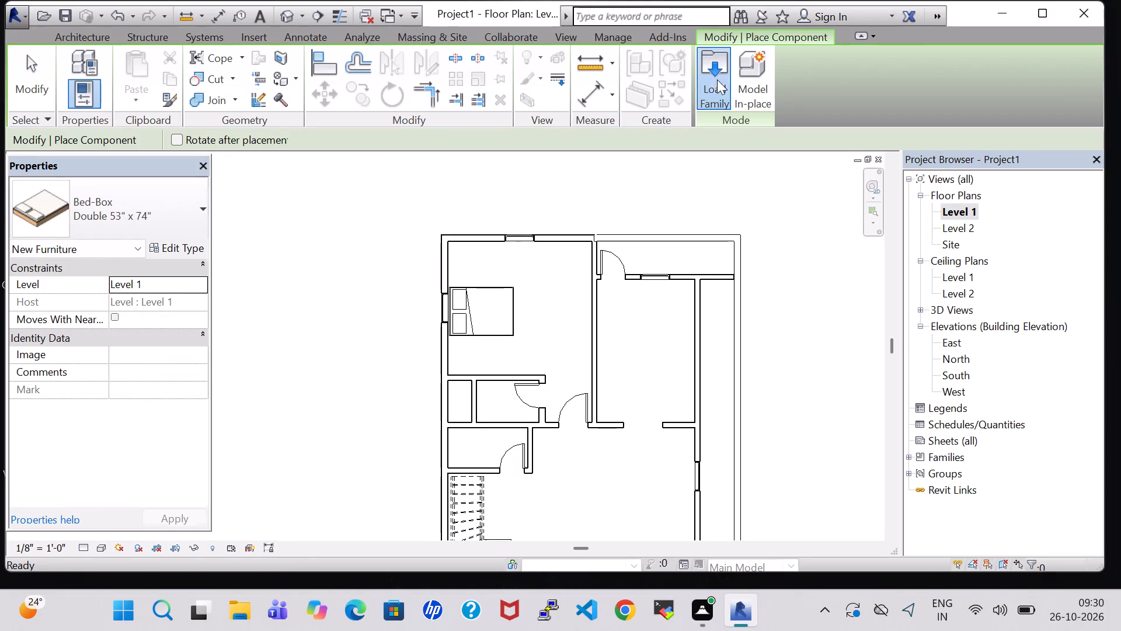
double_click(667, 385)
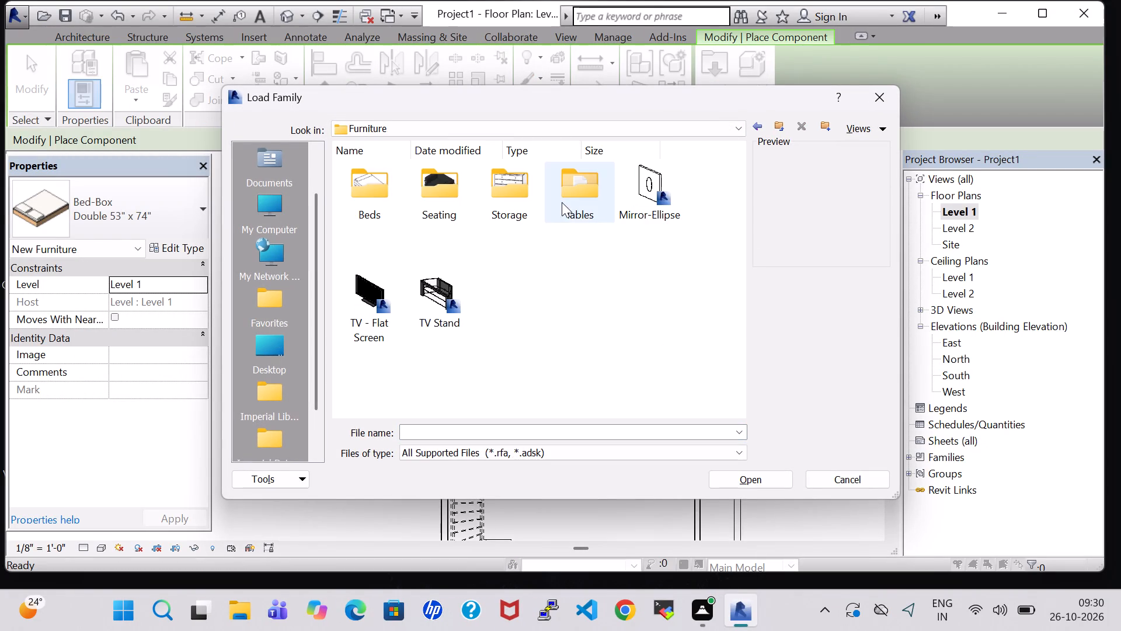
double_click(566, 202)
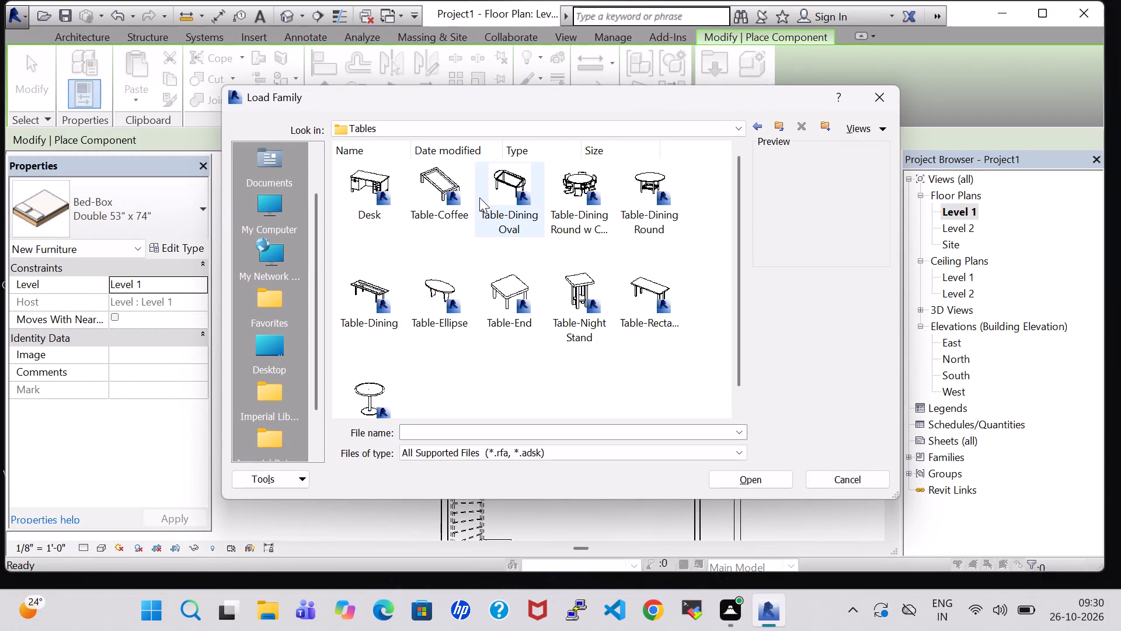
click(524, 289)
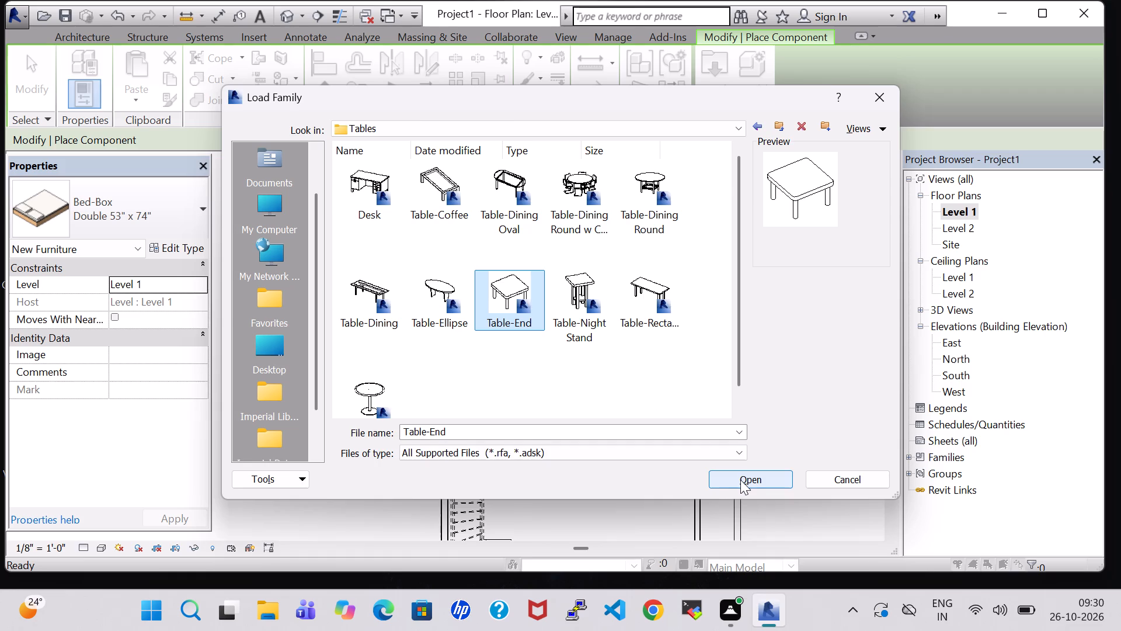
click(740, 480)
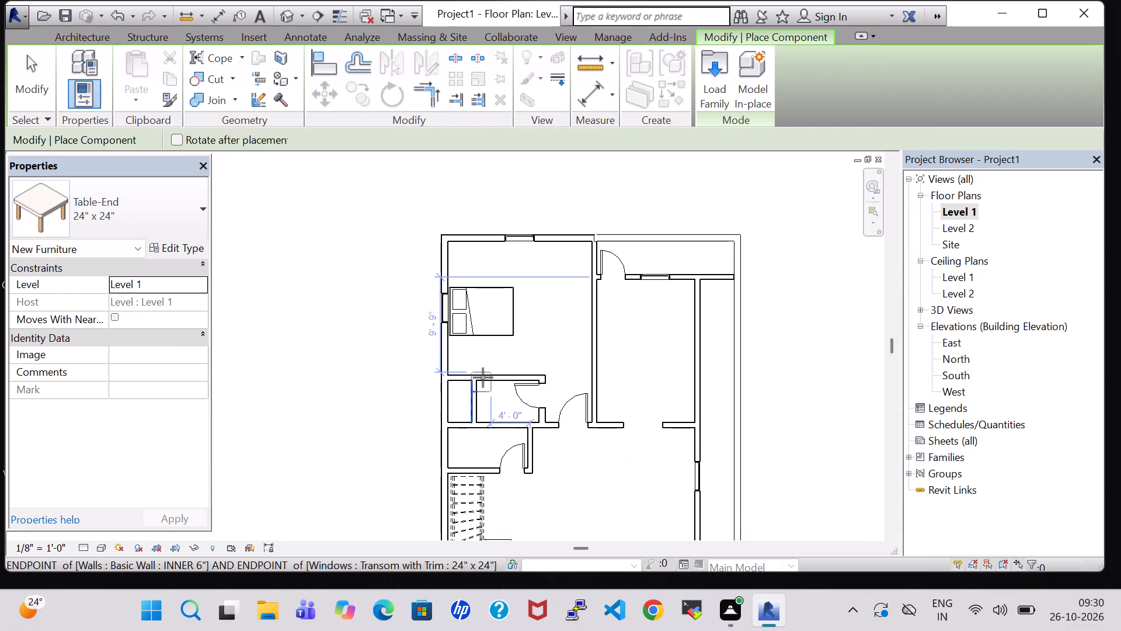
Place a 24" x 24" Table-End just south of the queen bed in the northwest room, near the west wall.
scroll(455, 355, up, 4)
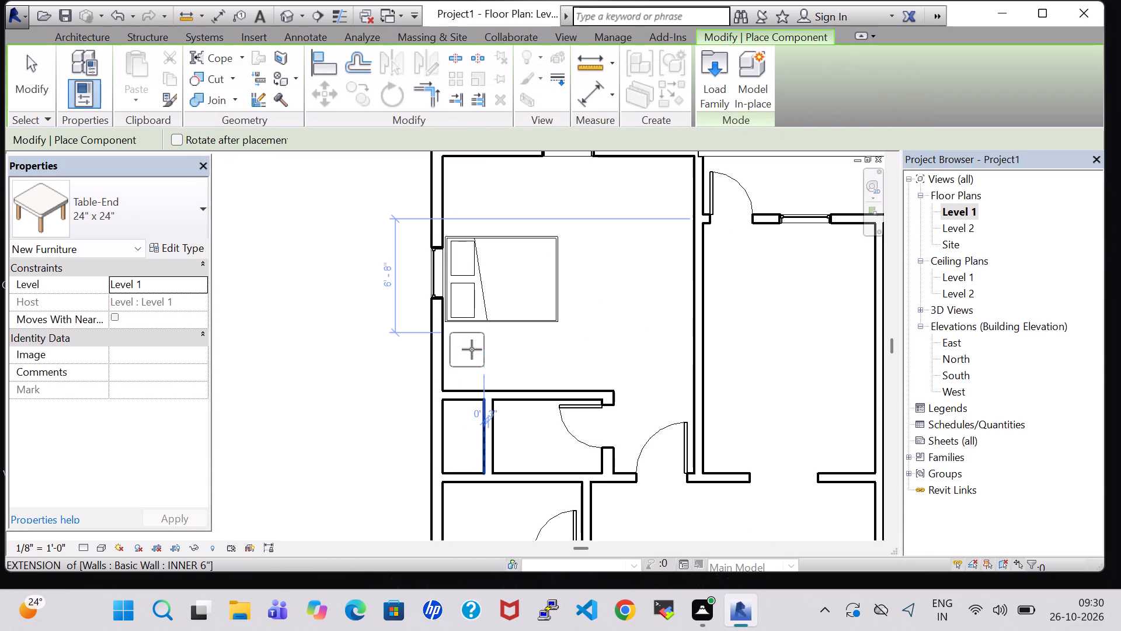
click(471, 349)
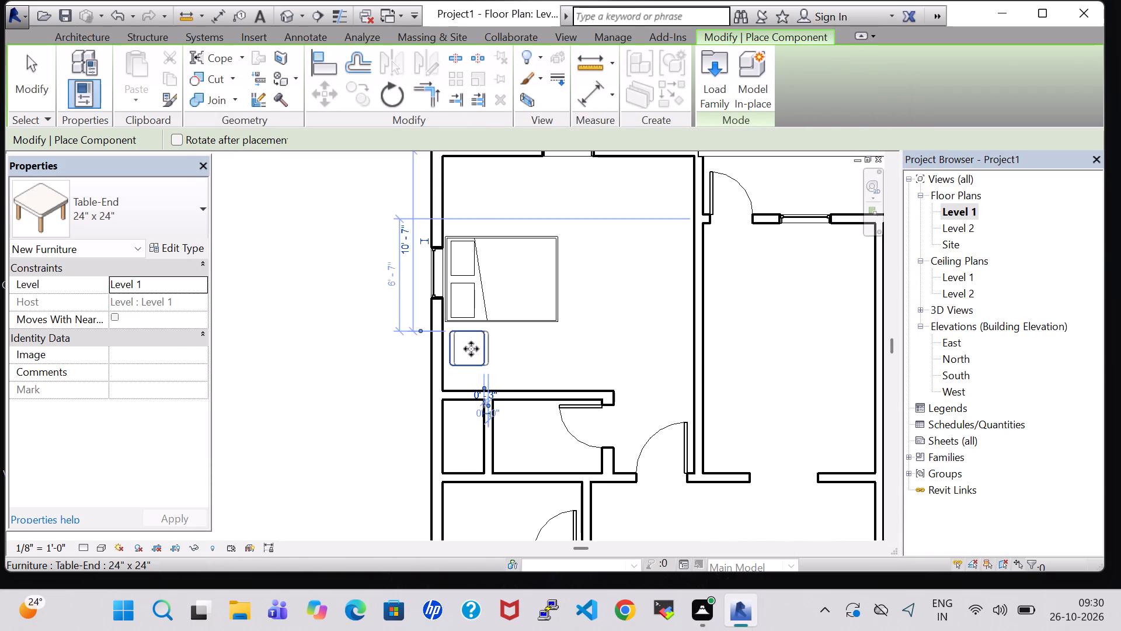
key(Escape)
key(Escape)
Set the Height type parameter of the bedside end table to 2' 0".
click(471, 349)
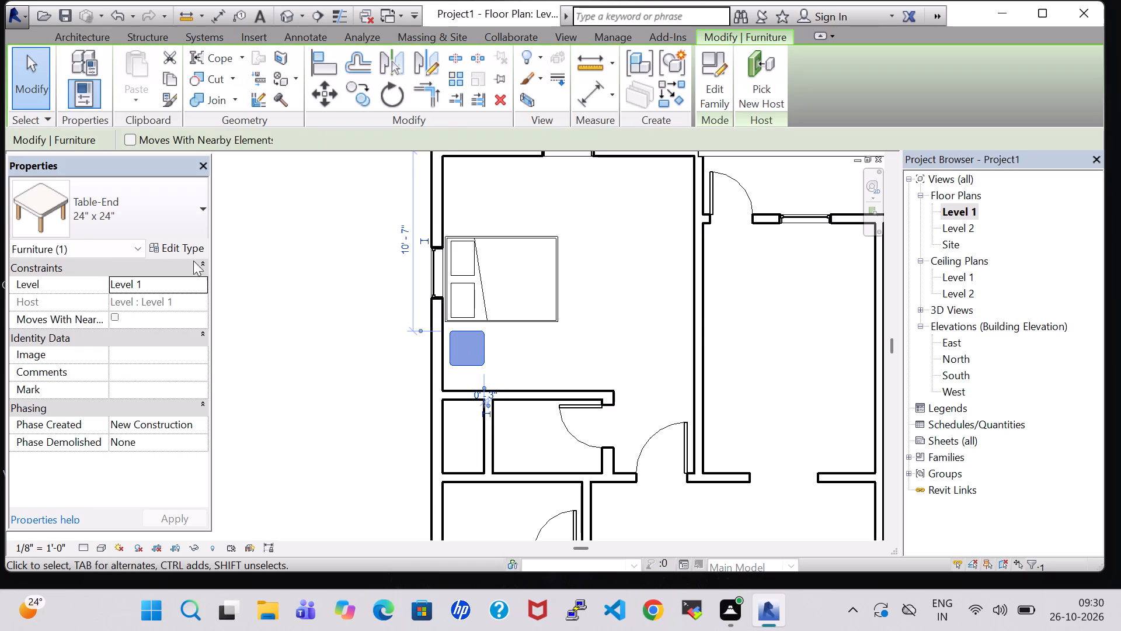
click(192, 254)
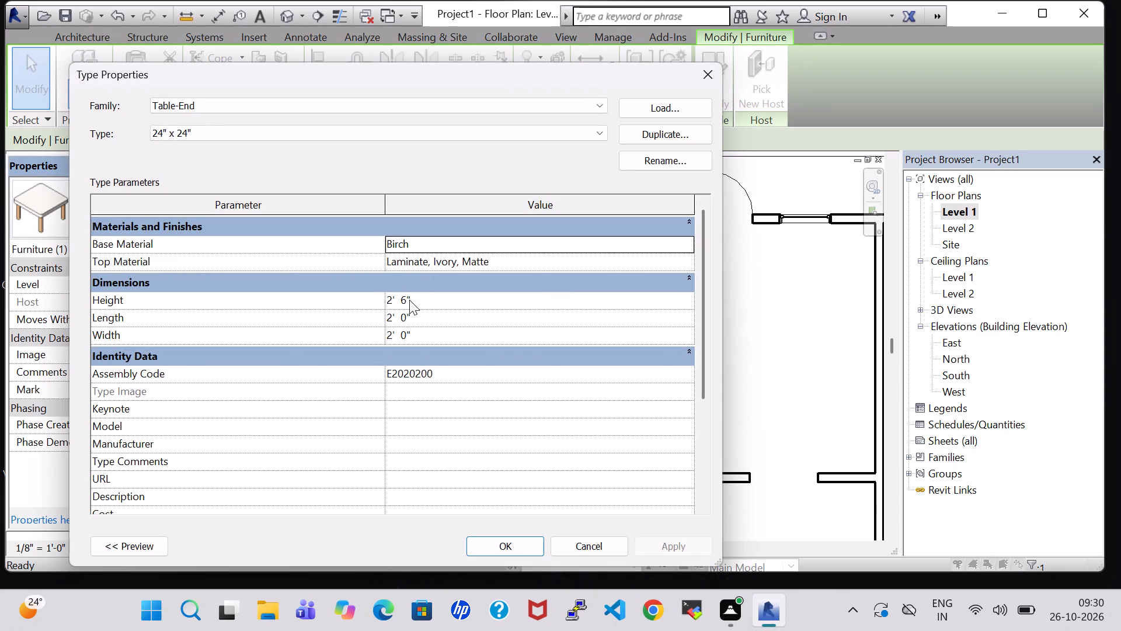
click(407, 301)
key(BackSpace)
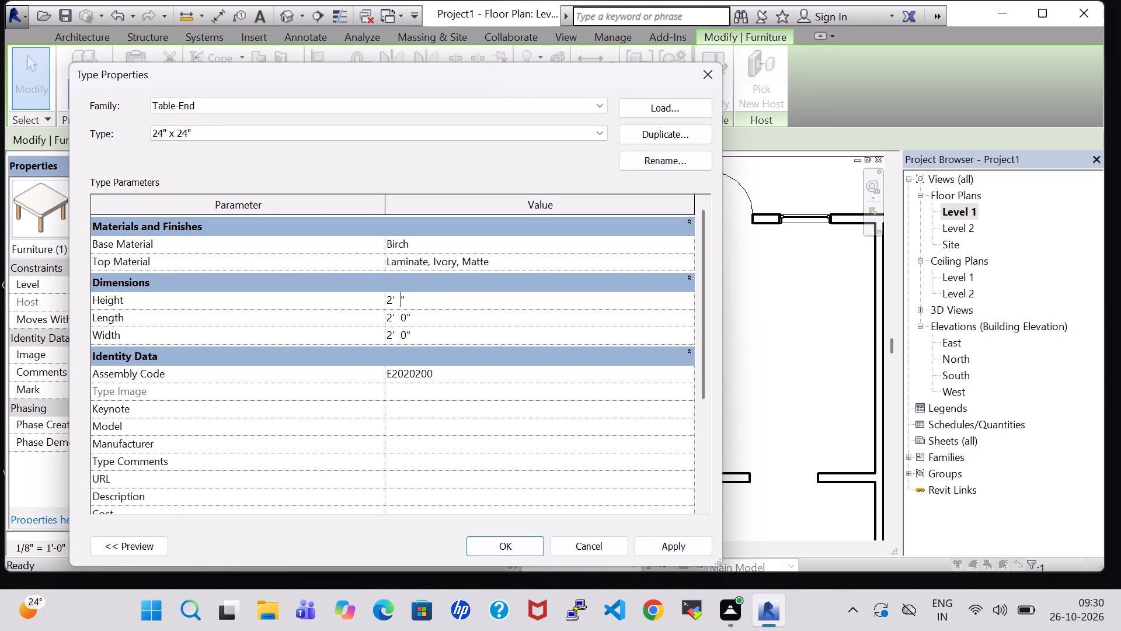
key(0)
click(506, 554)
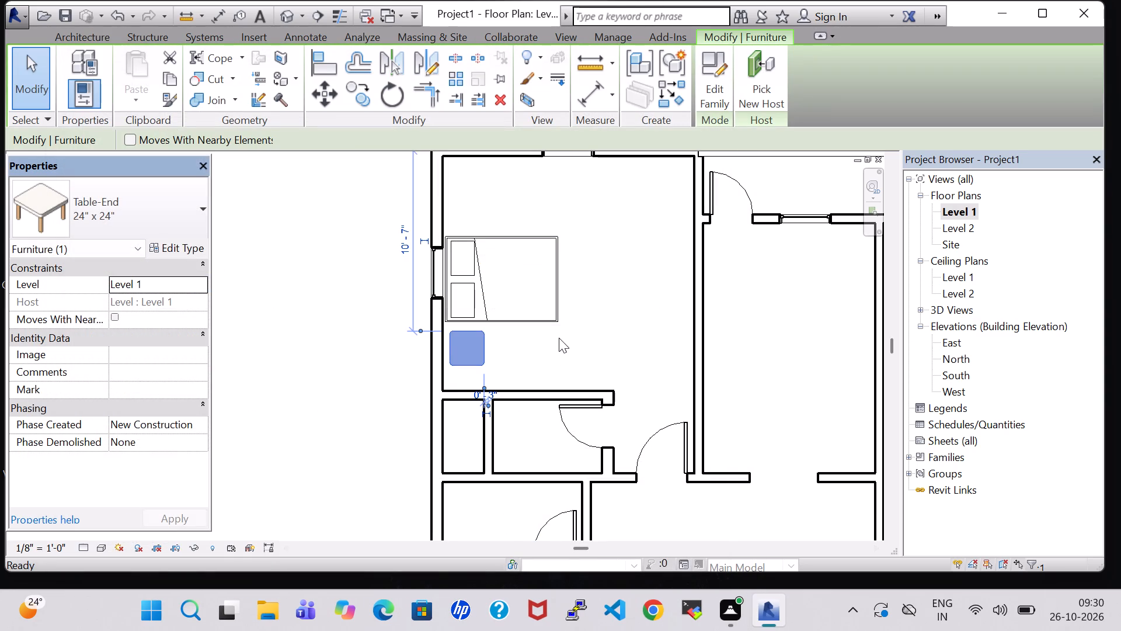
Nudge the end table one increment west toward the outer wall and a net one increment north toward the bed.
key(Left)
click(608, 332)
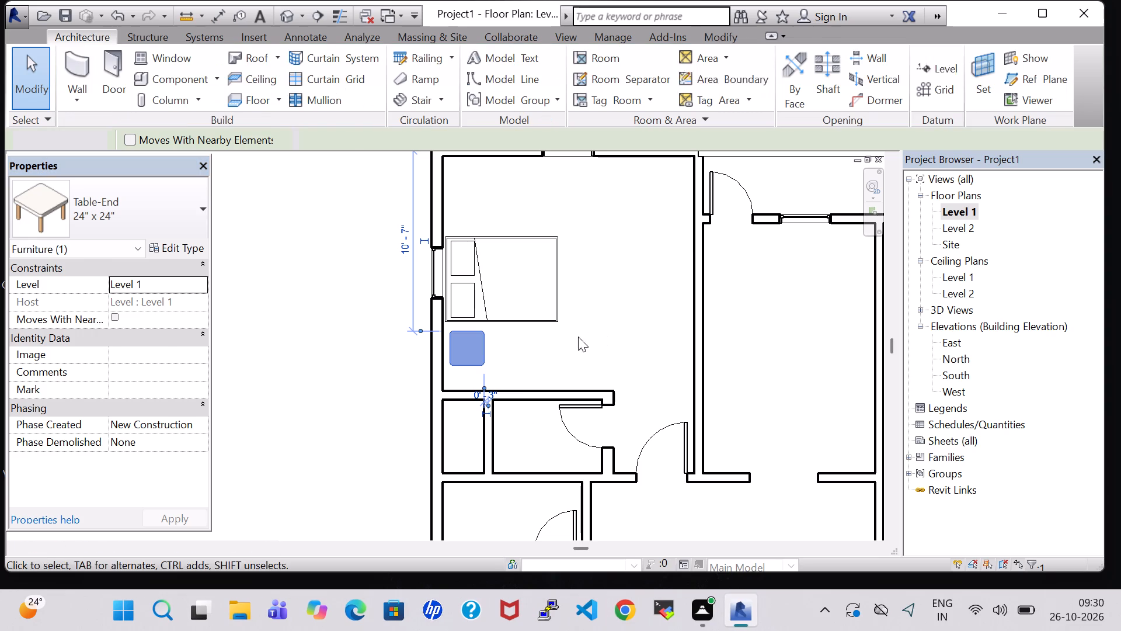
click(465, 337)
key(Left)
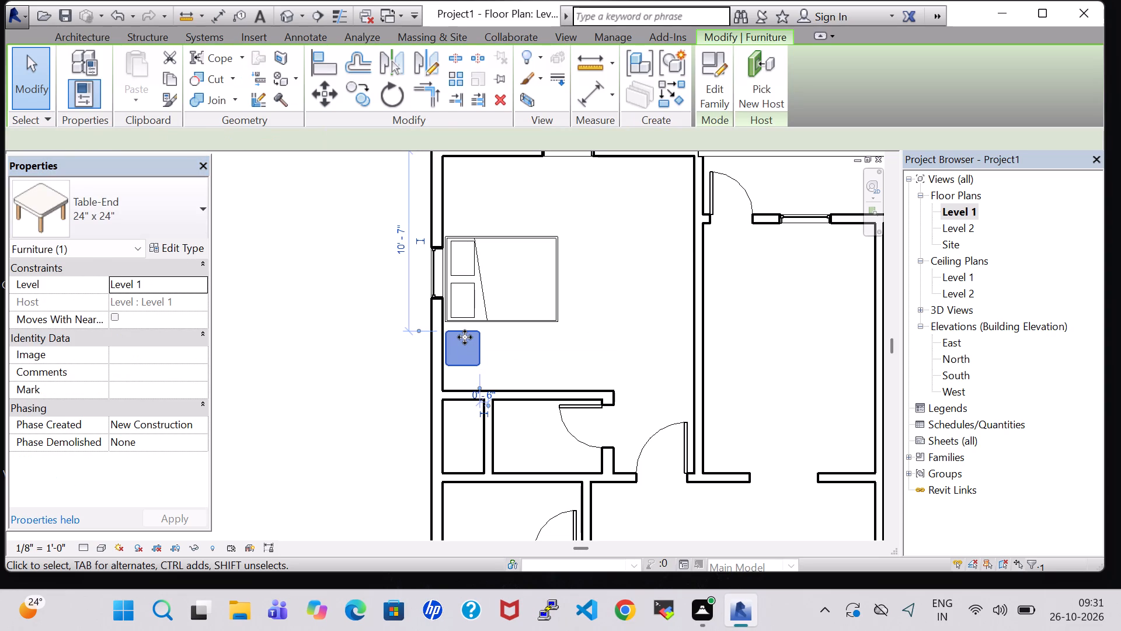
key(Up)
key(Up)
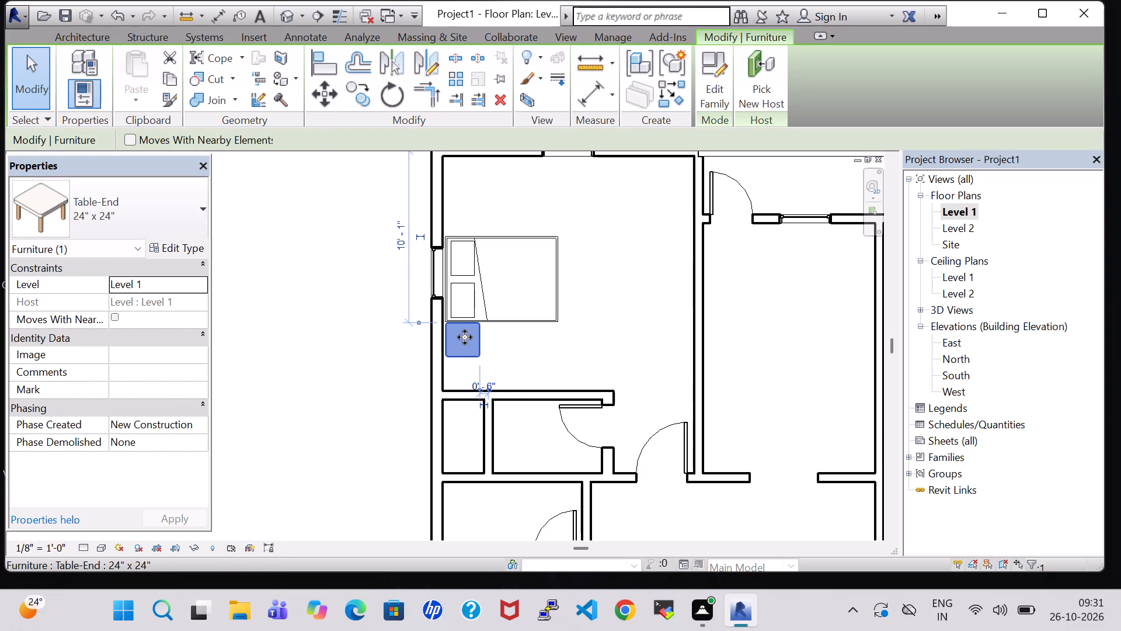
key(Down)
click(584, 313)
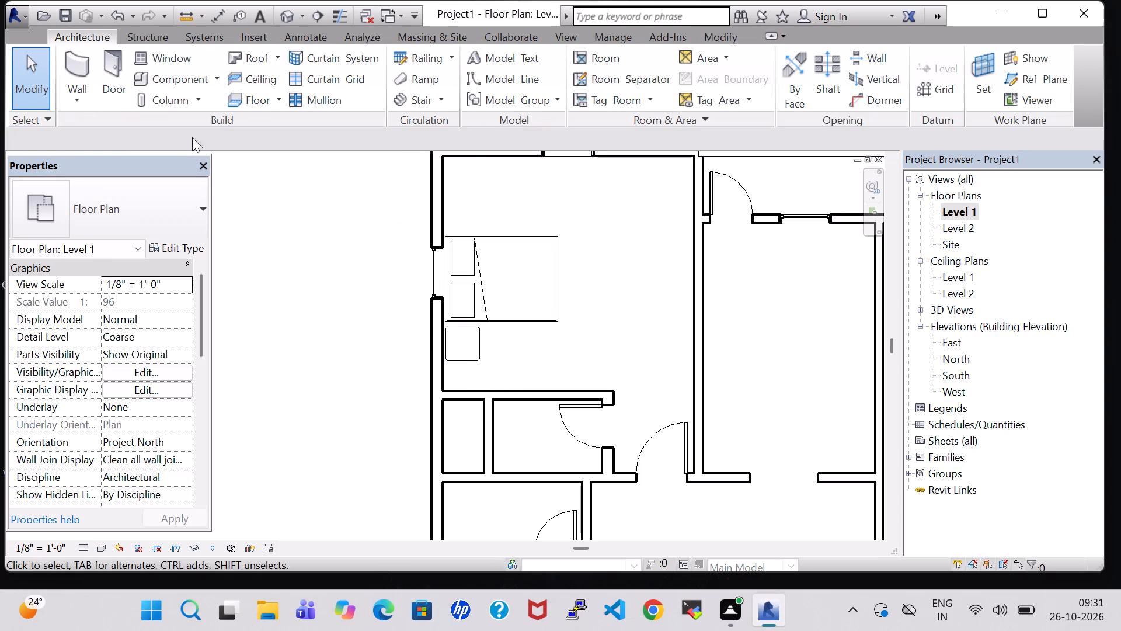
Start placing a component and load the Table-Coffee family from the Furniture library's Tables folder.
click(189, 73)
click(697, 96)
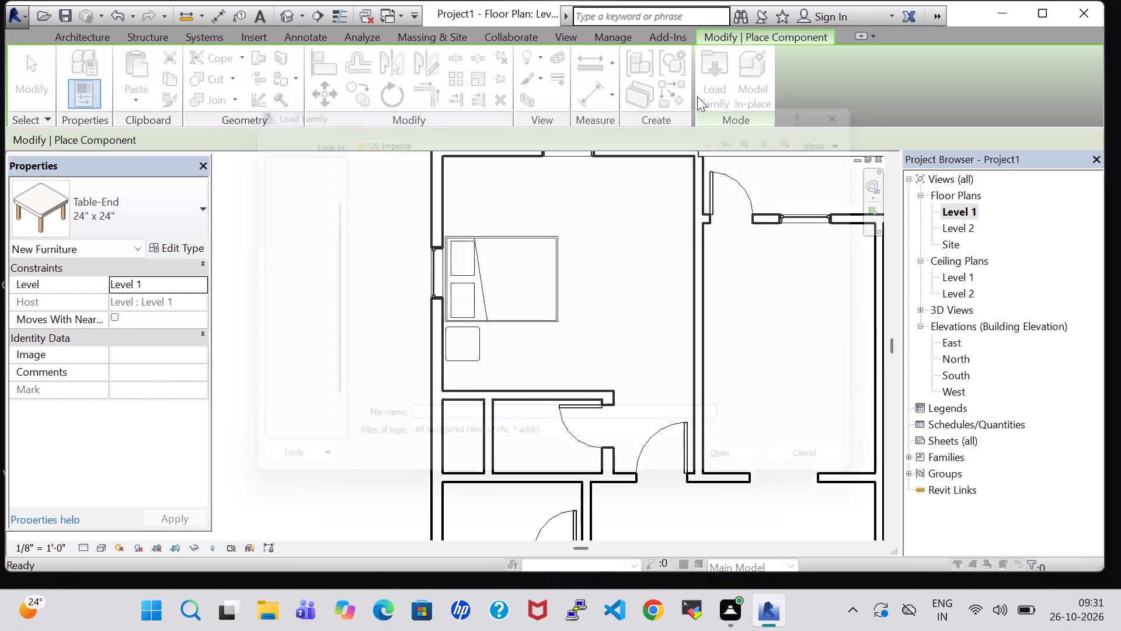
double_click(662, 388)
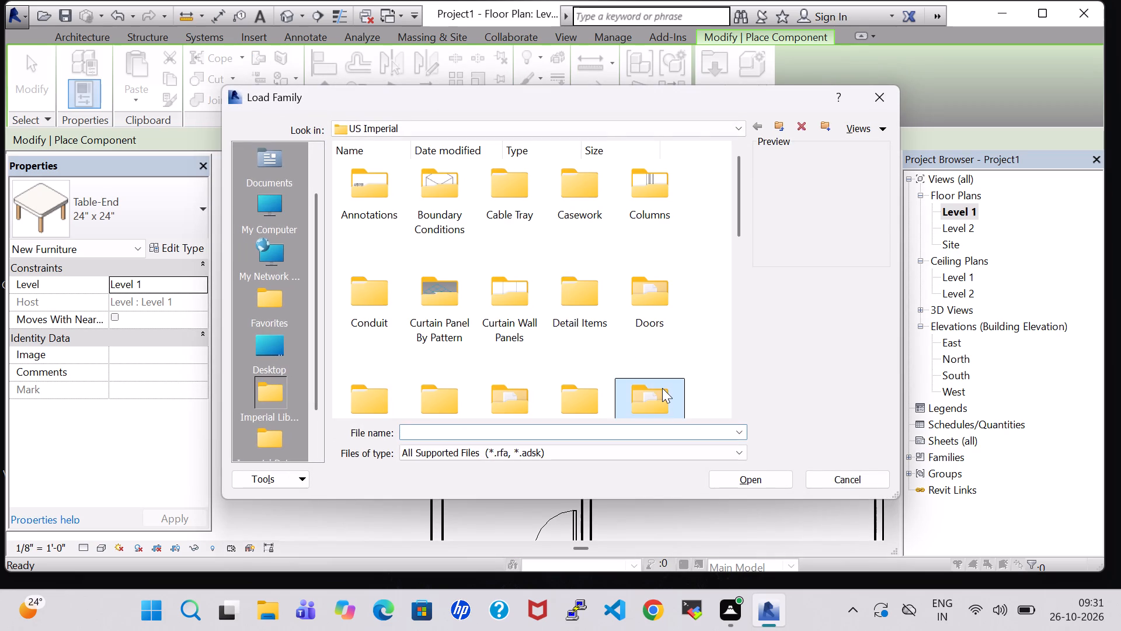
double_click(588, 200)
click(445, 183)
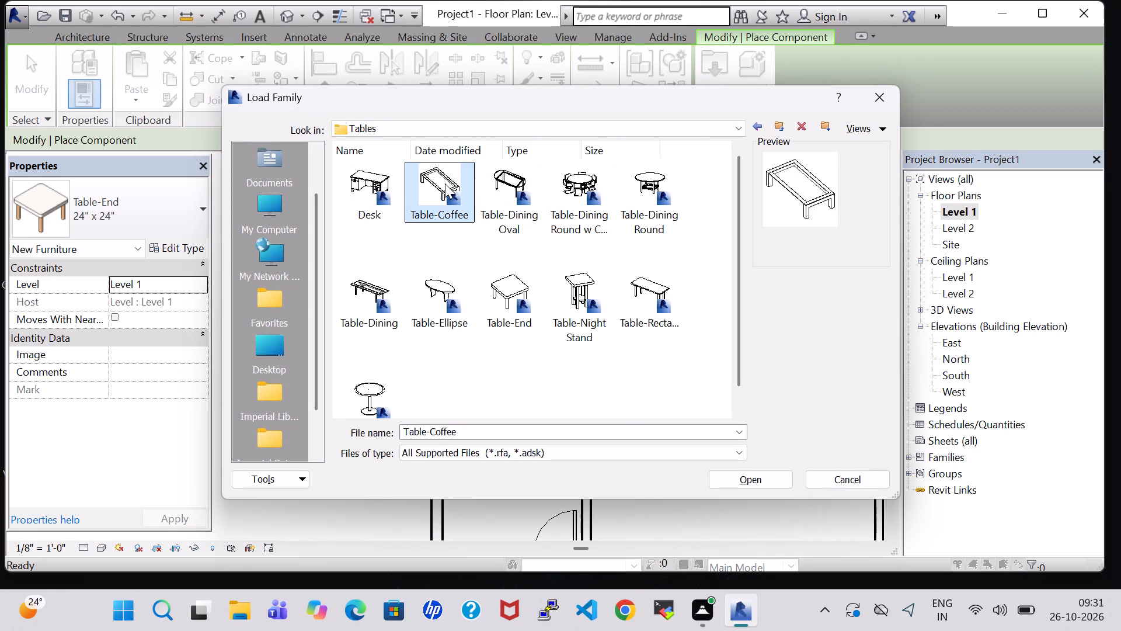
click(753, 477)
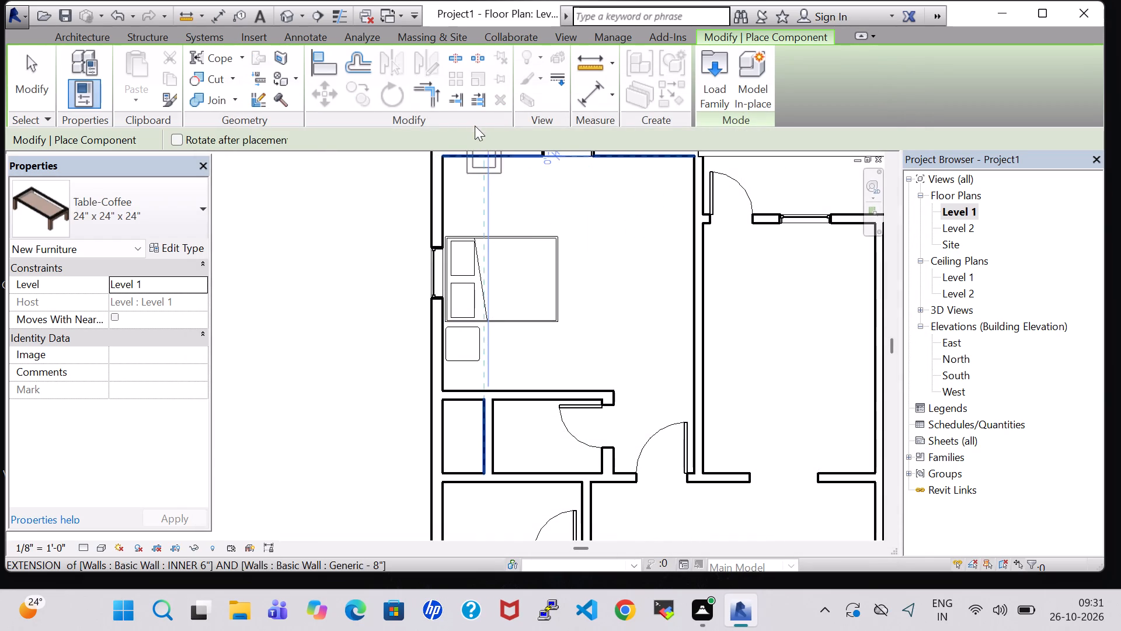
Place a 24" x 24" x 24" Table-Coffee just north of the queen bed, beside the west wall.
scroll(476, 201, up, 4)
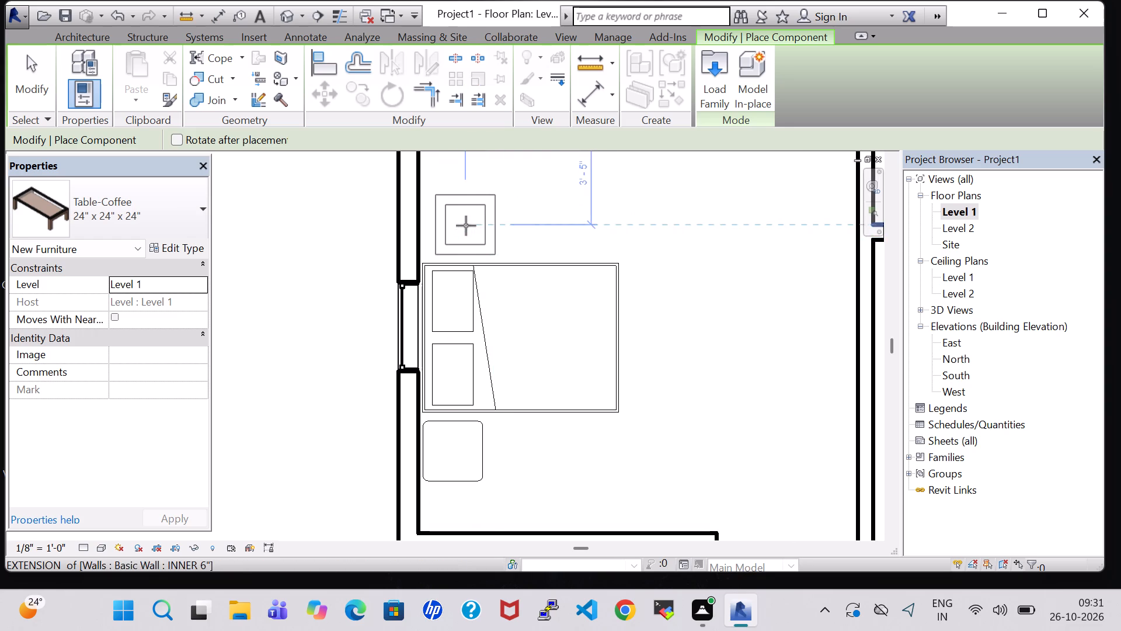
click(458, 224)
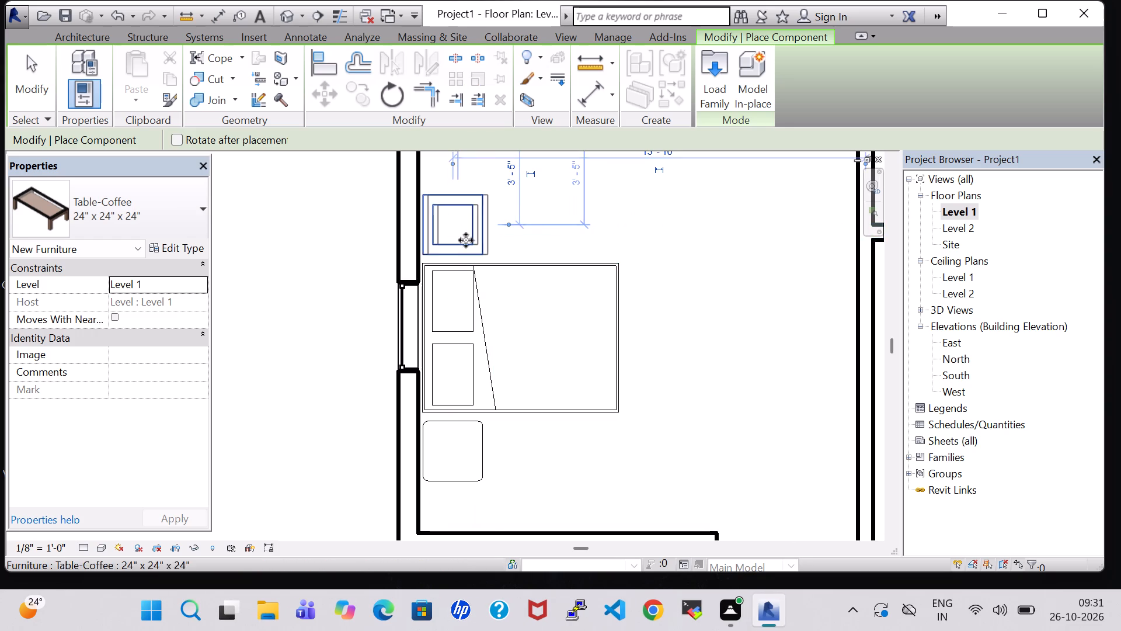
key(Escape)
key(Escape)
Nudge the coffee table two increments south, closer to the side of the queen bed.
click(460, 241)
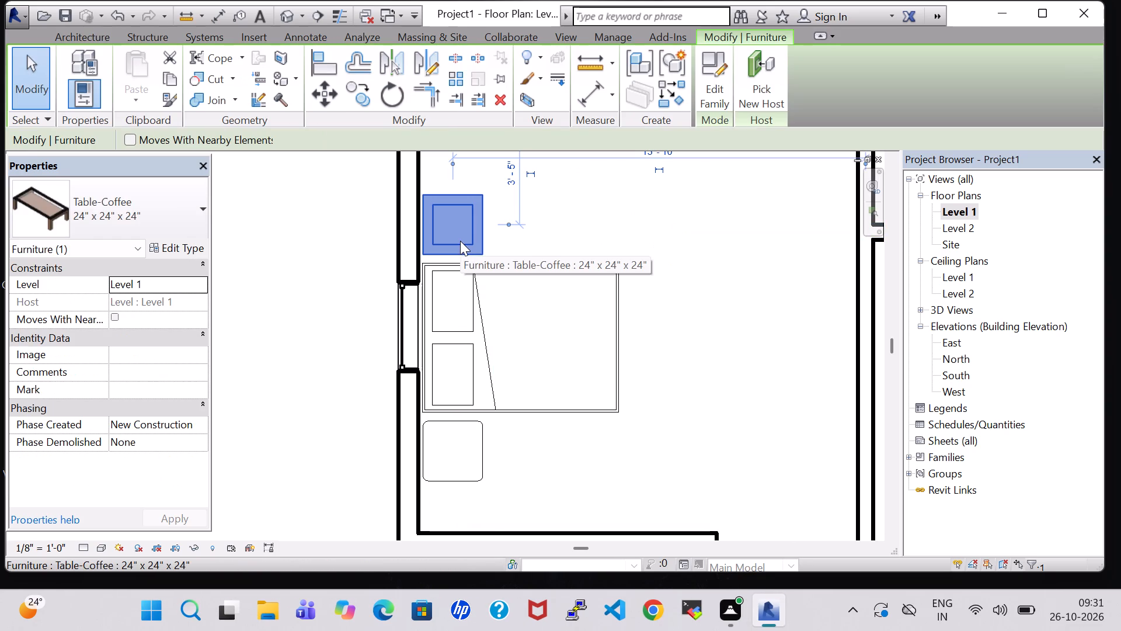
key(Down)
key(Down)
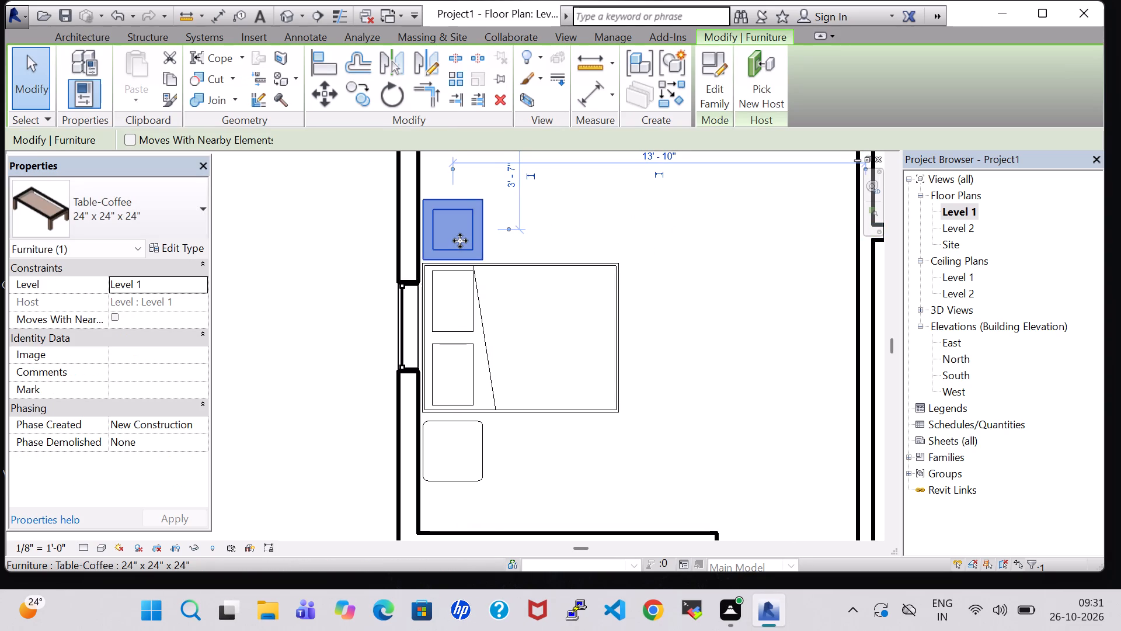
click(690, 302)
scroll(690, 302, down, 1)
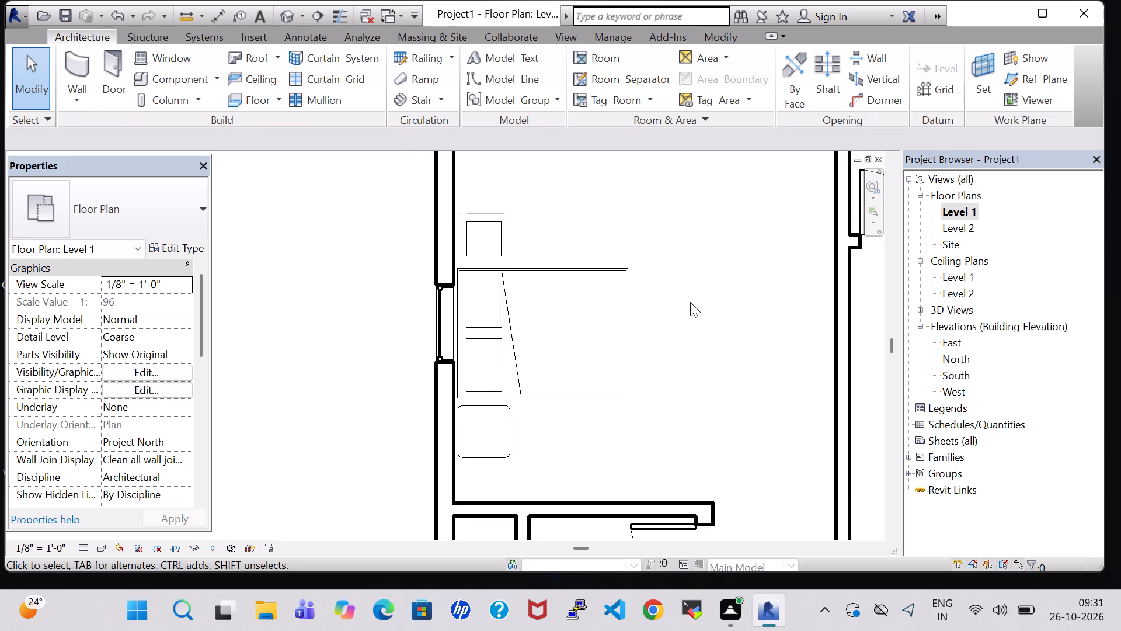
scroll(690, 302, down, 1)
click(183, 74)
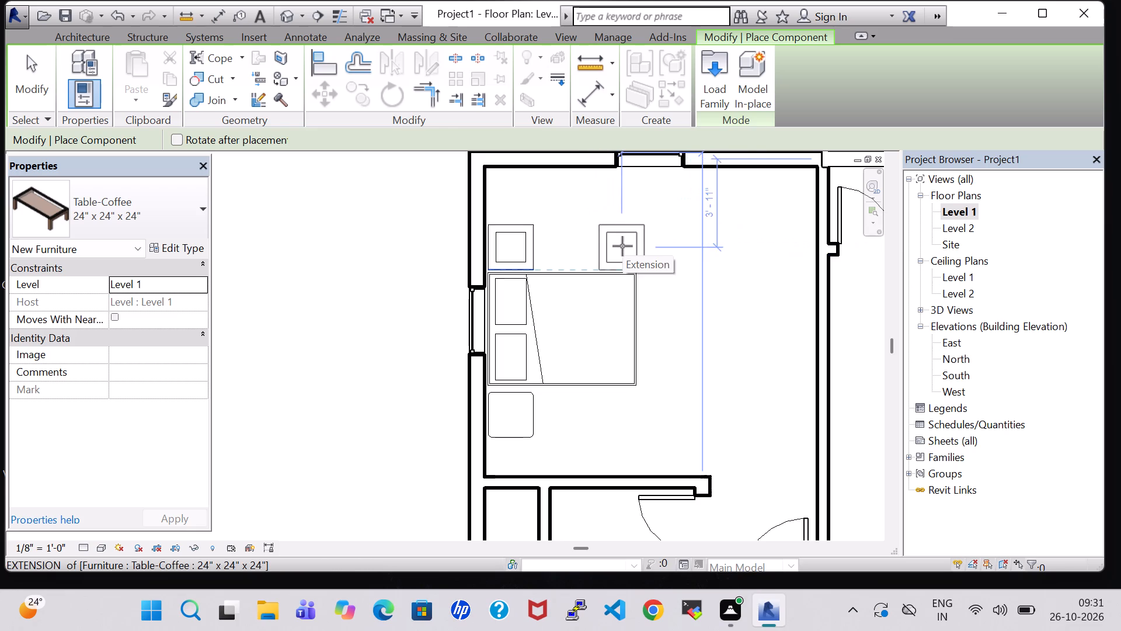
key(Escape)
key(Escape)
Start placing a component and load the Dresser family from the Storage folder of the US Imperial Furniture library.
click(189, 76)
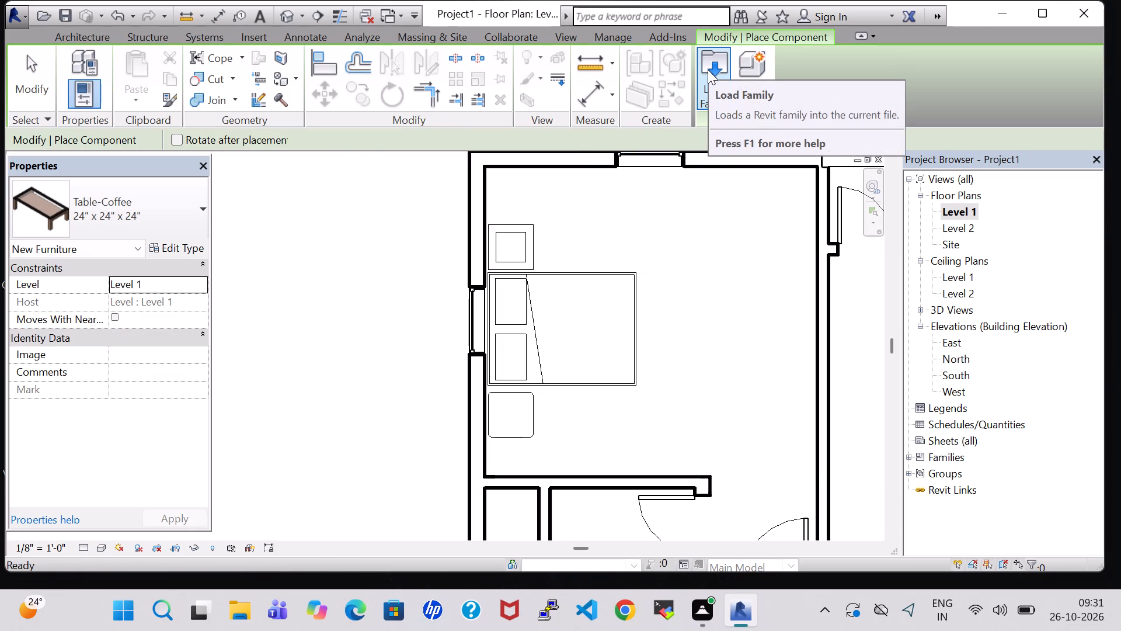
click(708, 70)
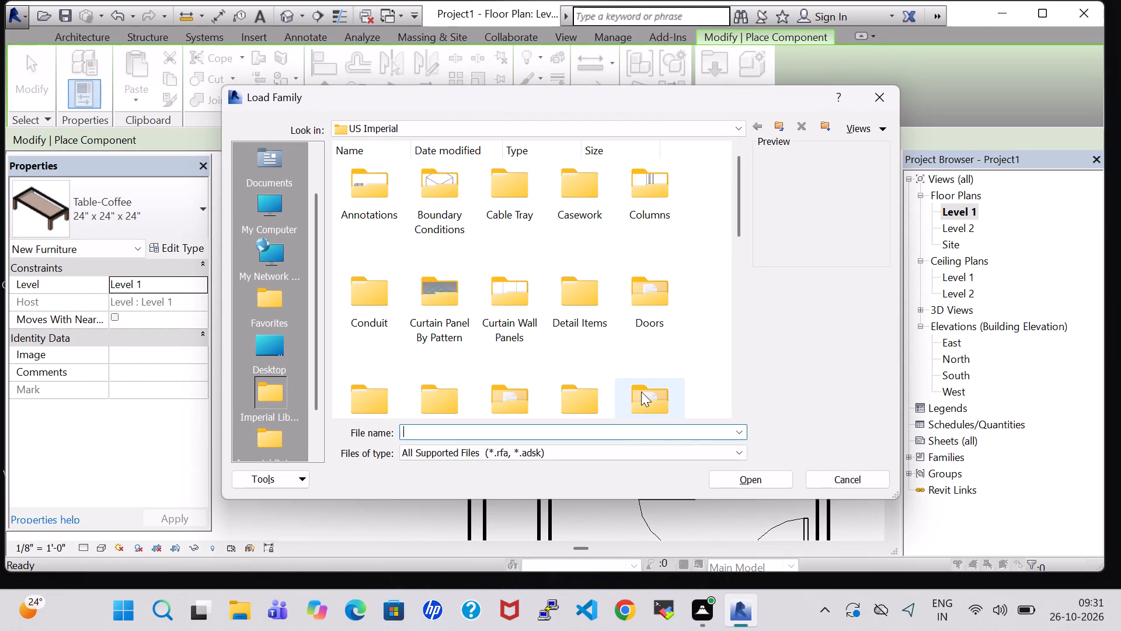
double_click(641, 391)
double_click(499, 186)
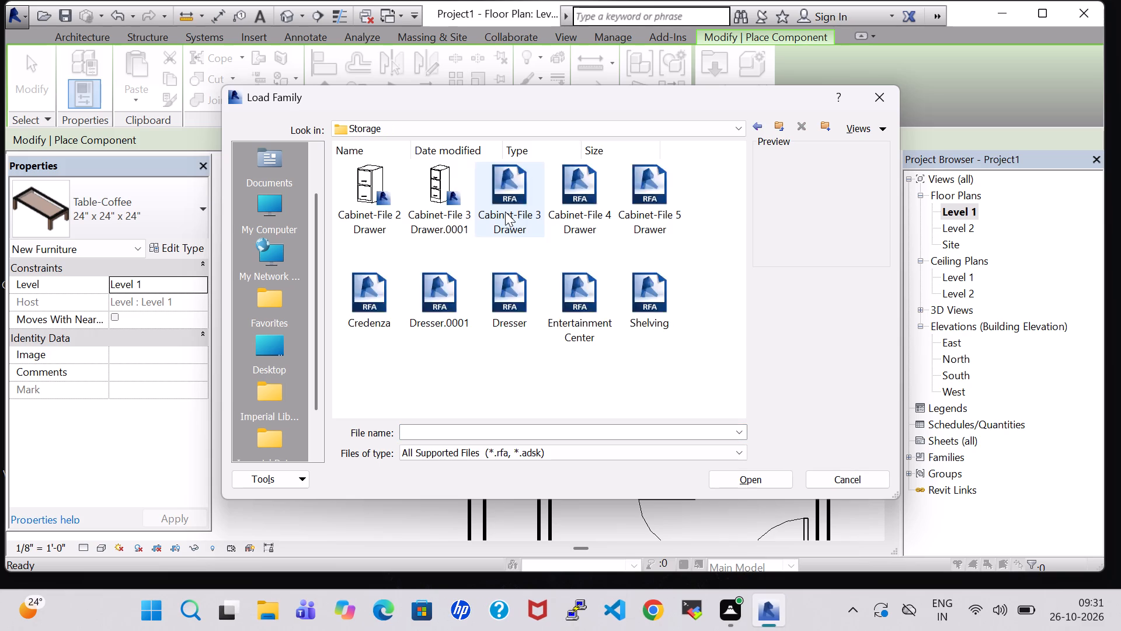
click(517, 278)
click(720, 473)
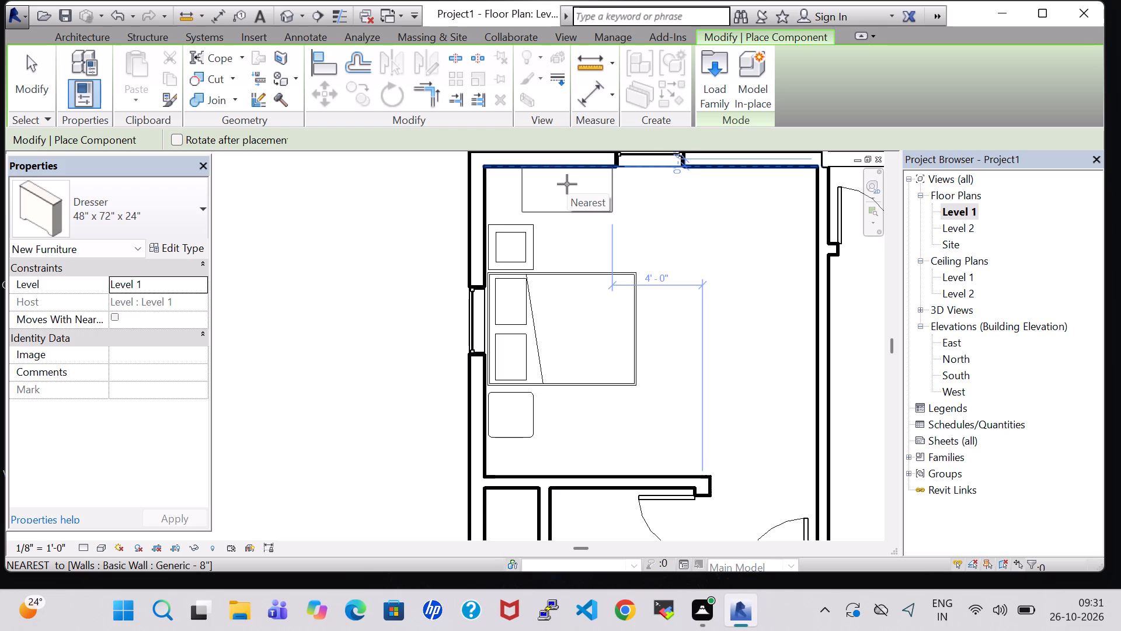
Place a 48" x 72" x 24" Dresser against the northwest room's north wall, west of the window.
click(567, 184)
key(Escape)
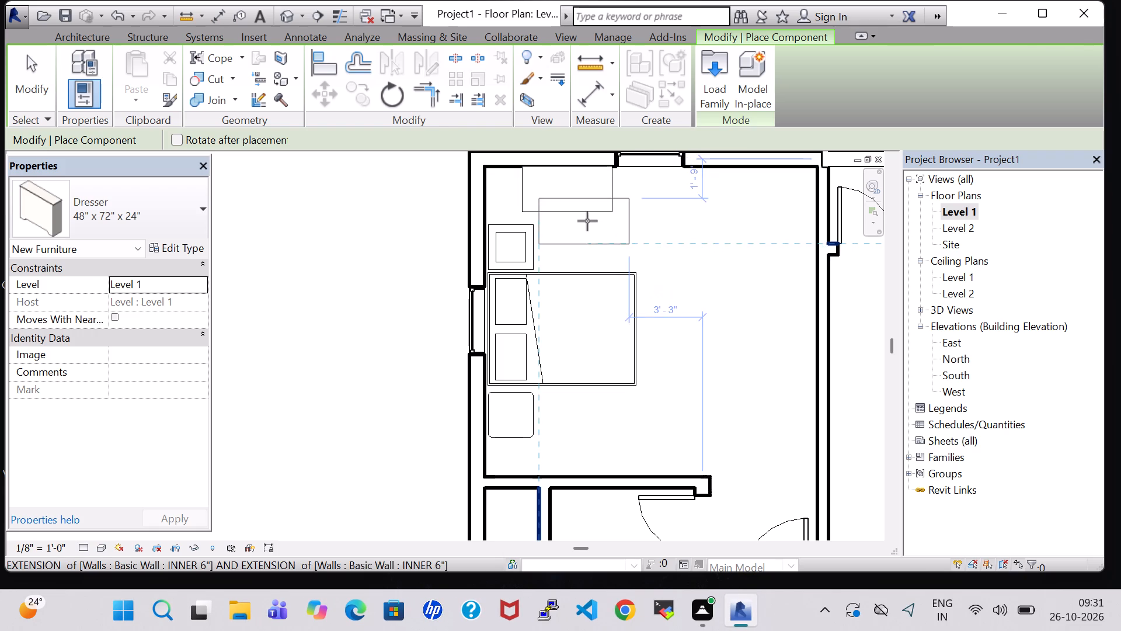
key(Escape)
key(Escape)
Nudge the casement window in the northwest room's north wall nine increments east, away from the dresser.
click(647, 164)
key(Right)
key(Right)
key(Right)
key(Right)
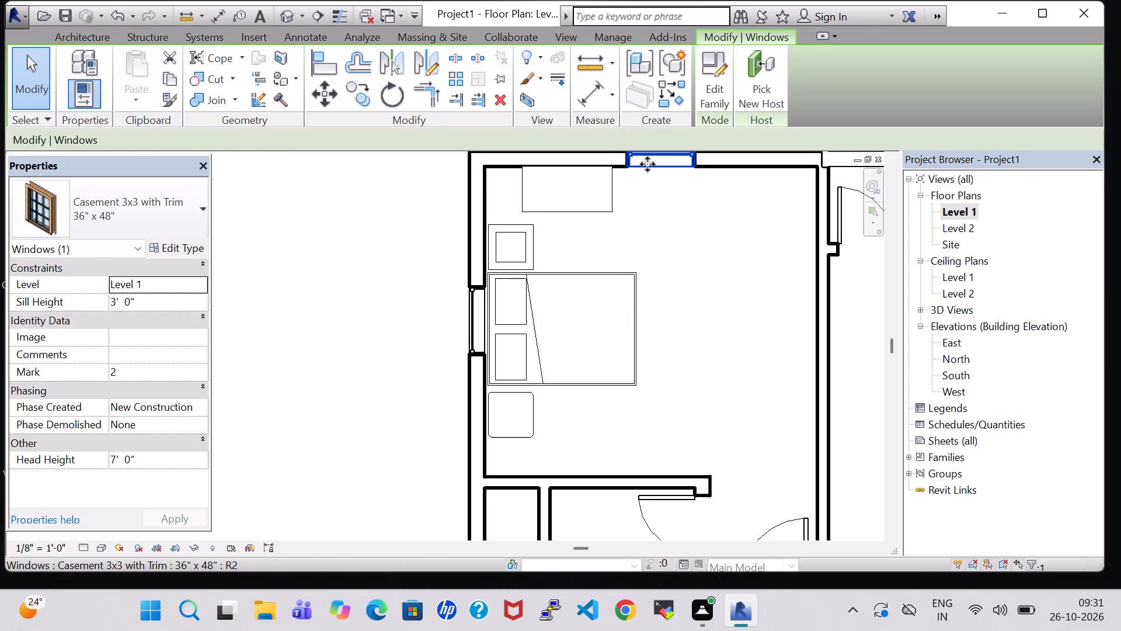
key(Right)
key(Right)
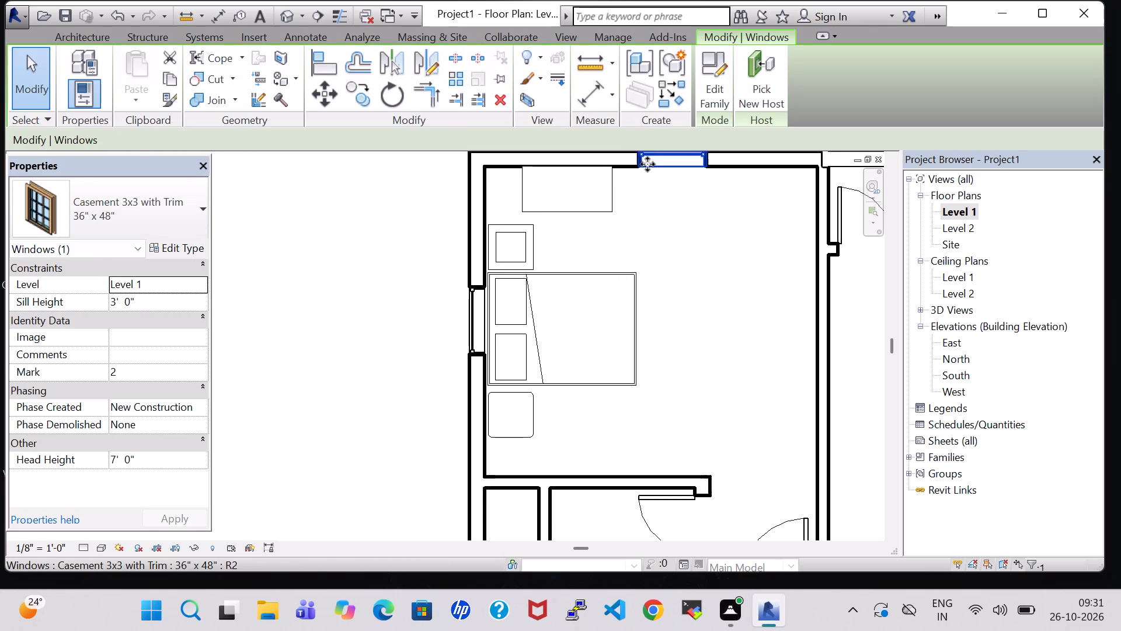
key(Right)
key(Right)
key(Right)
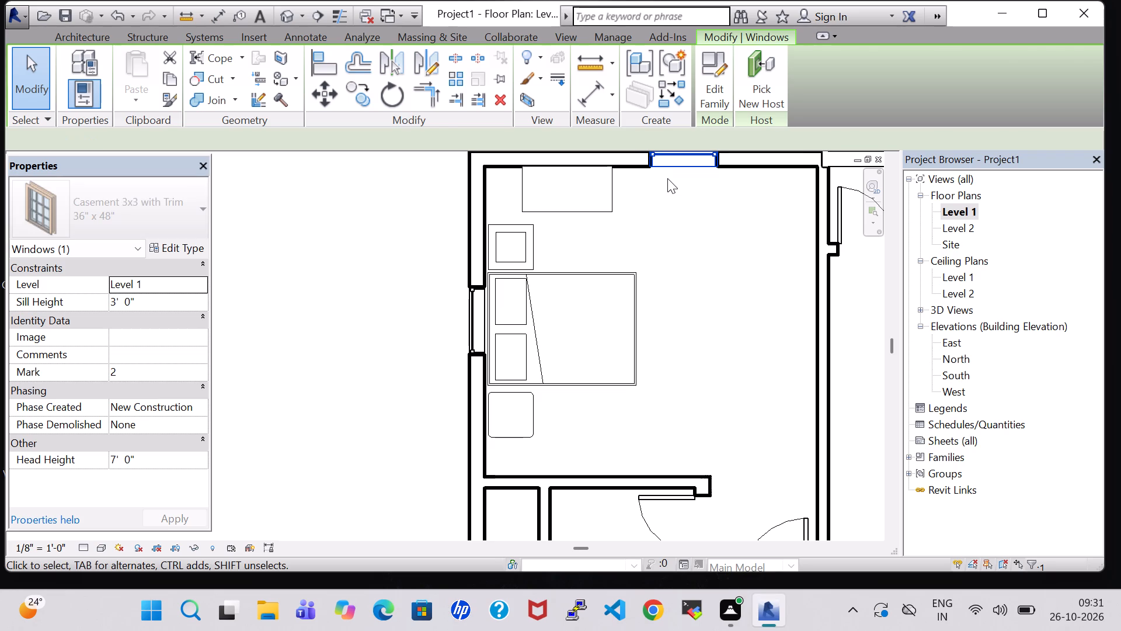
click(667, 178)
Nudge the dresser four increments east along the northwest room's north wall.
click(609, 190)
key(Right)
key(Right)
key(Right)
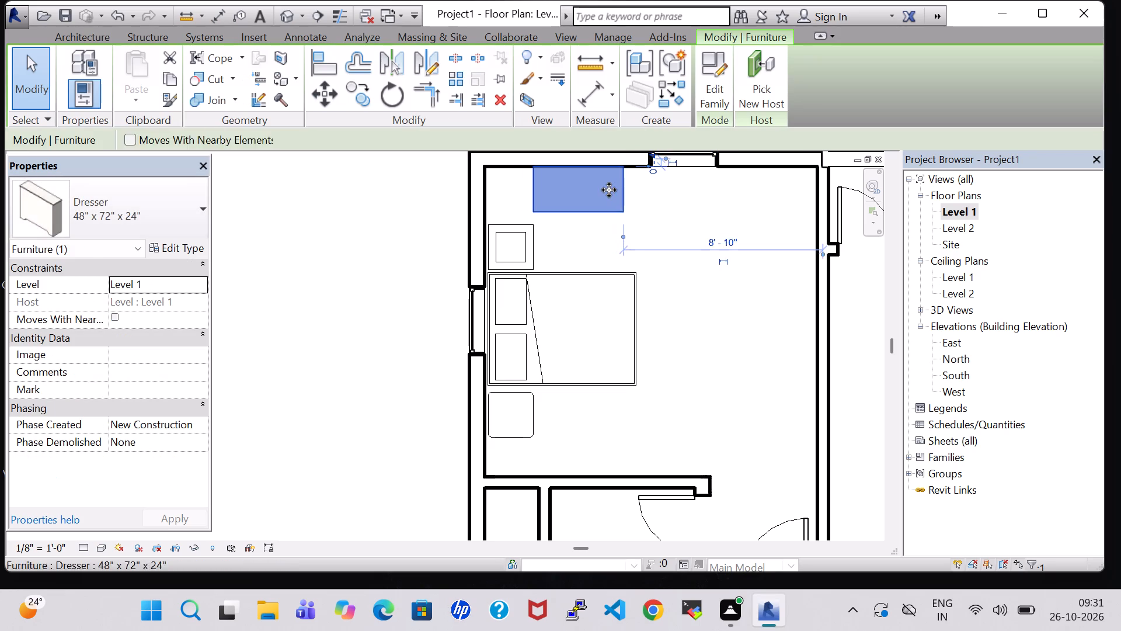
key(Right)
Nudge the casement window in the northwest room's north wall a net four increments west, back toward the dresser.
click(690, 162)
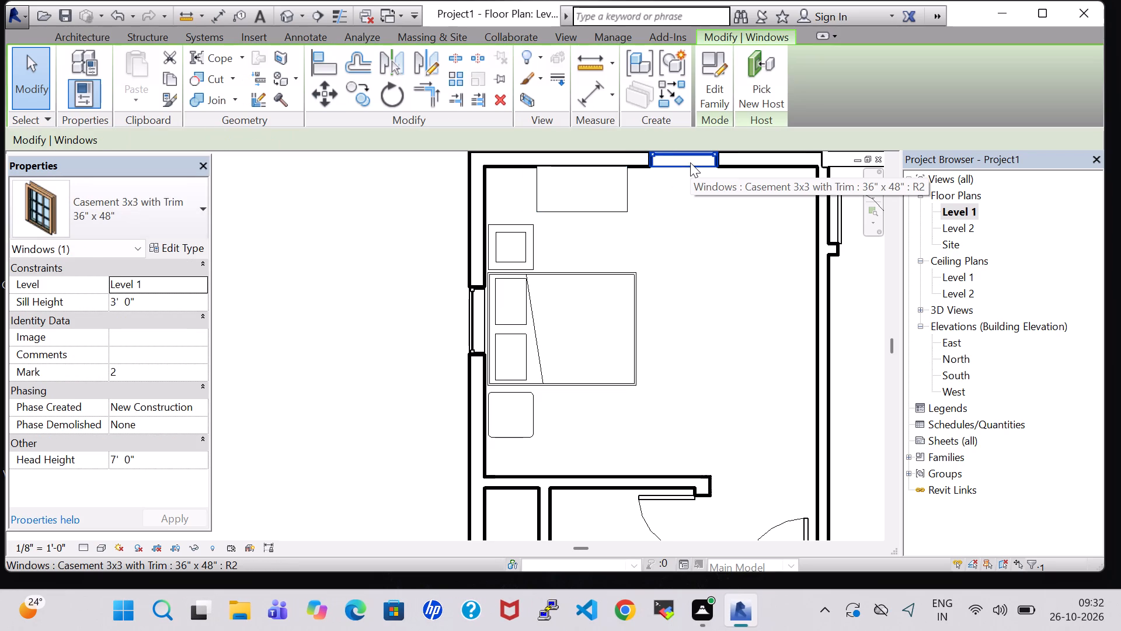
key(Left)
key(Left)
key(Left)
key(Left)
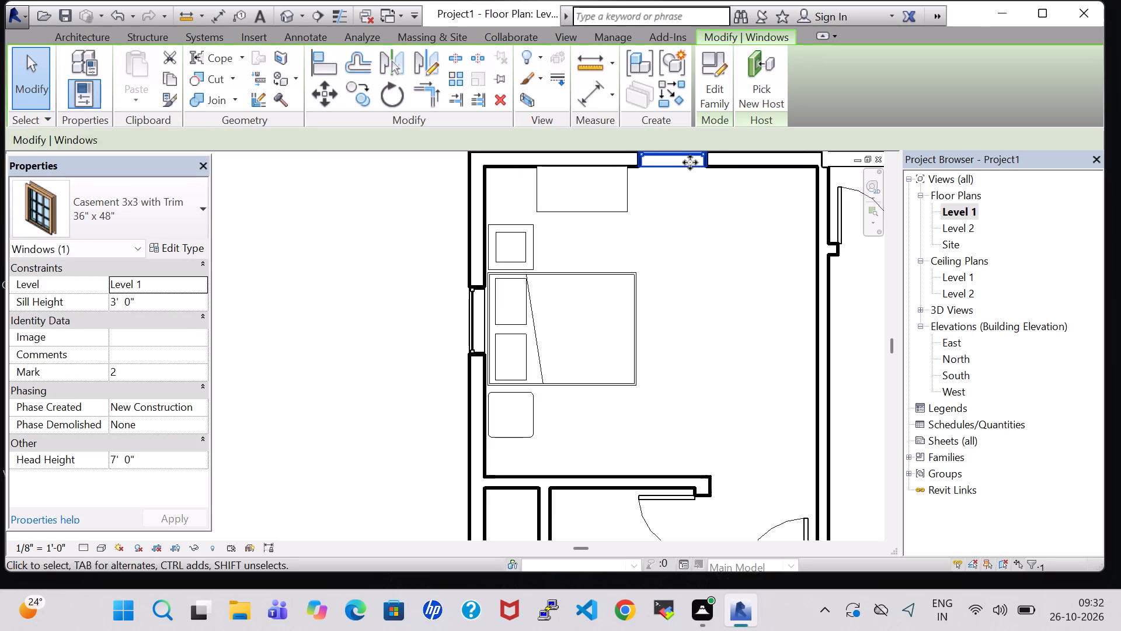
key(Left)
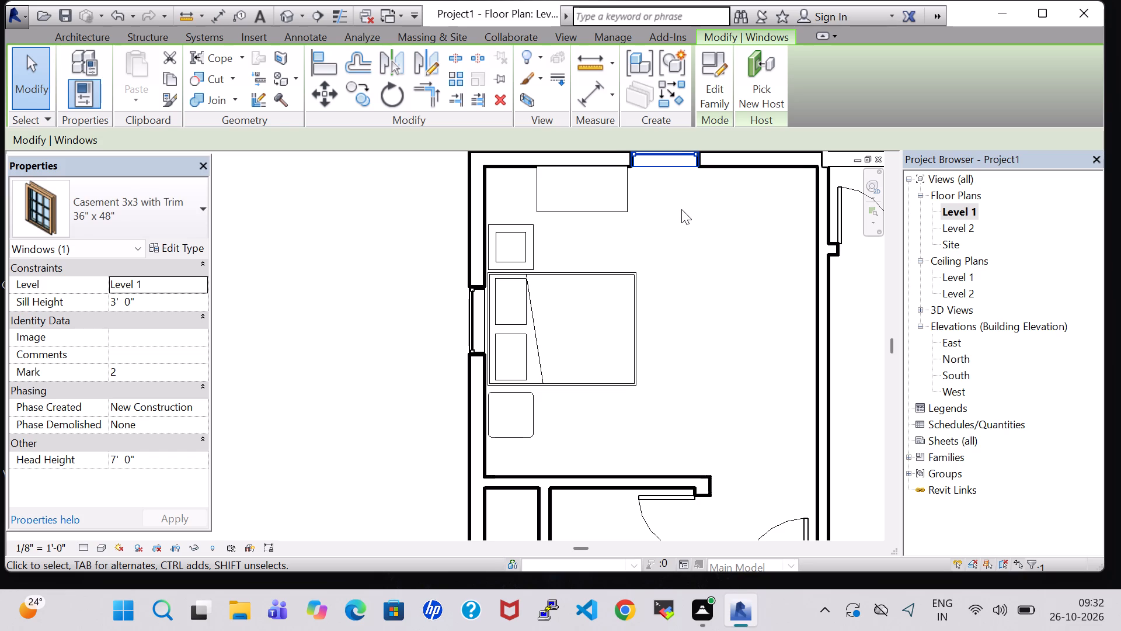
key(Right)
click(674, 203)
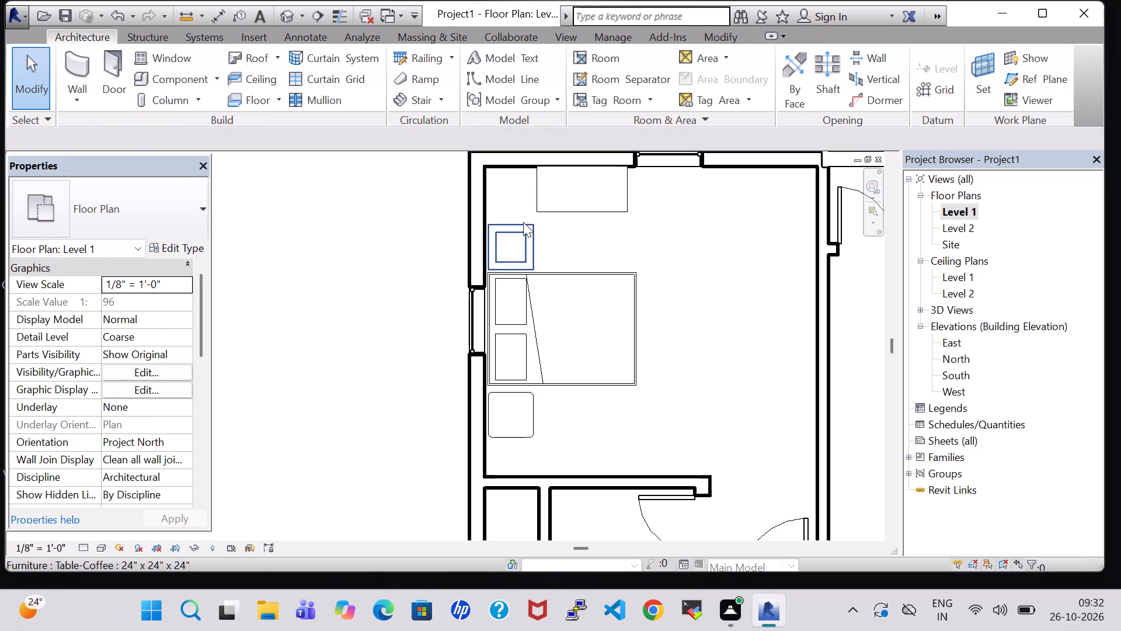
In the 3D view, set the Dresser Material of the northwest room's 48" x 72" x 24" dresser type to Wood - Teak.
click(288, 18)
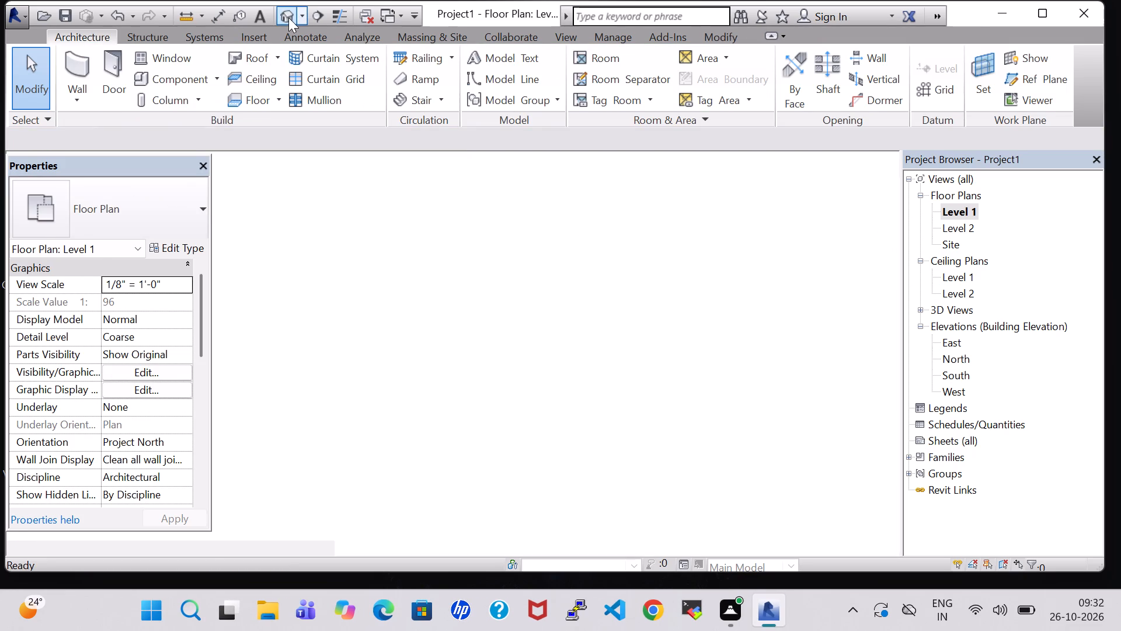
shift+middle_drag(524, 369, 680, 274)
shift+middle_drag(551, 264, 625, 266)
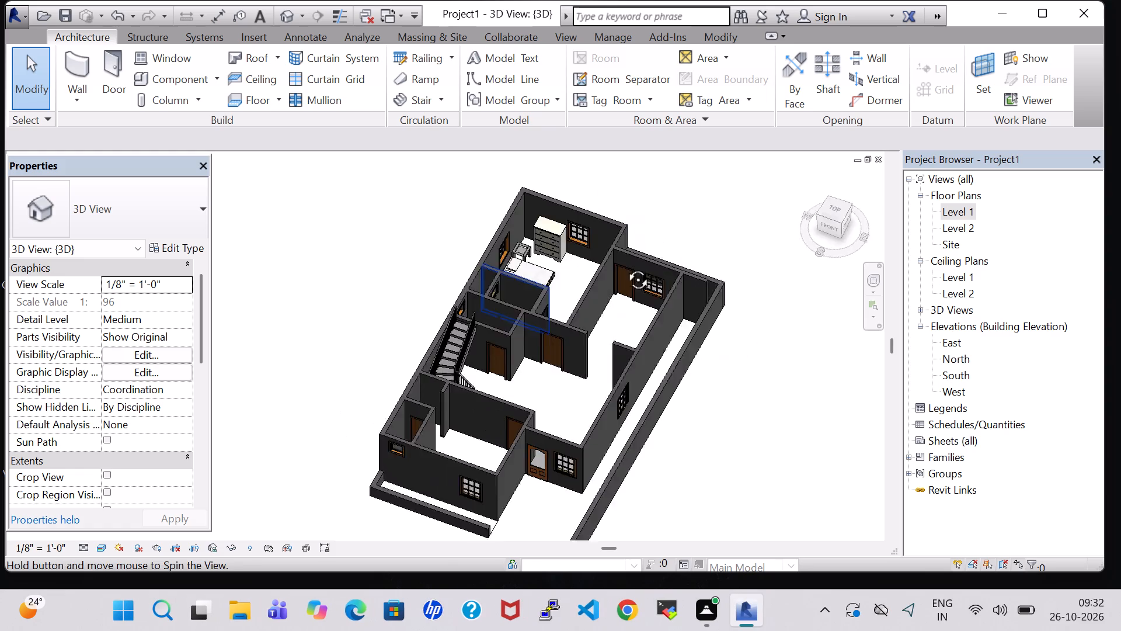
shift+middle_drag(625, 266, 635, 266)
scroll(608, 255, up, 6)
middle_drag(499, 304, 514, 270)
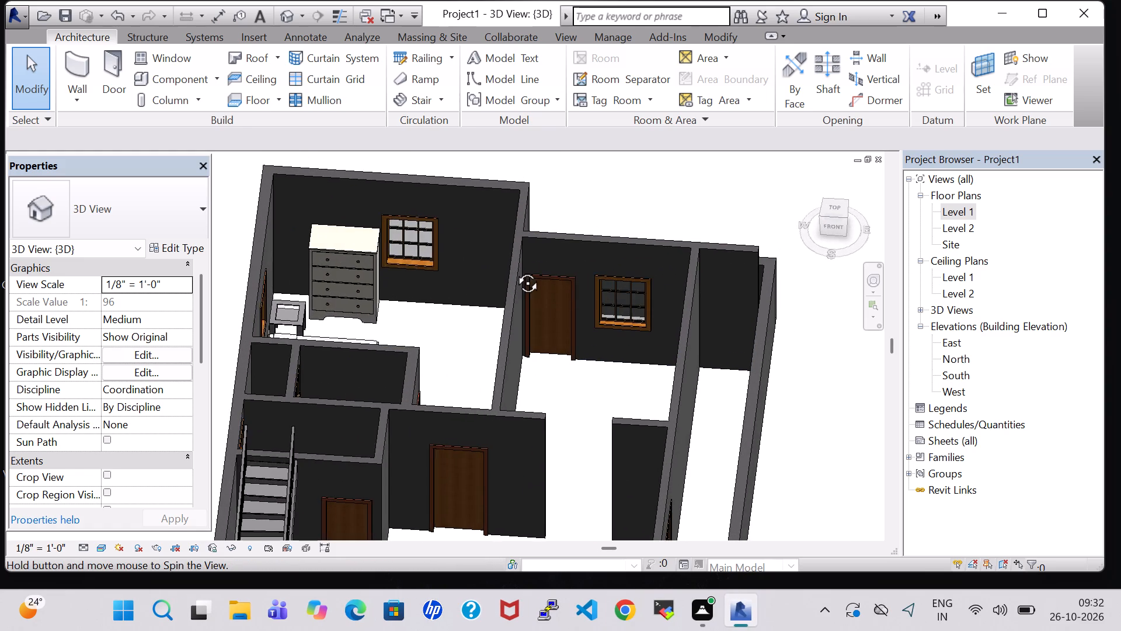
middle_drag(514, 270, 514, 268)
scroll(514, 265, up, 1)
click(314, 244)
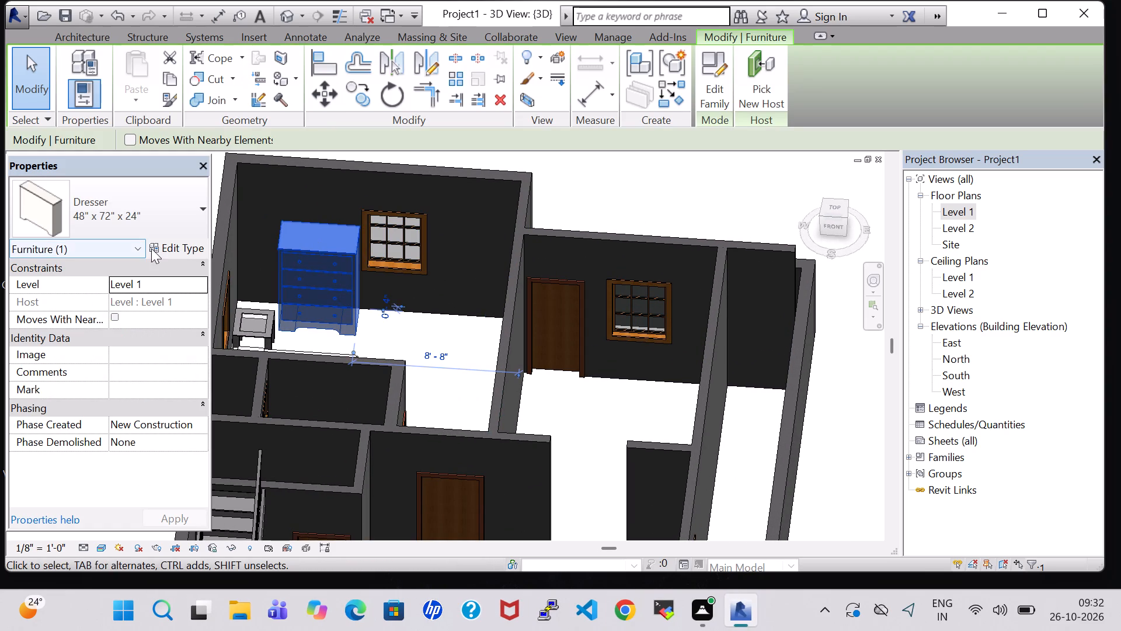
click(155, 248)
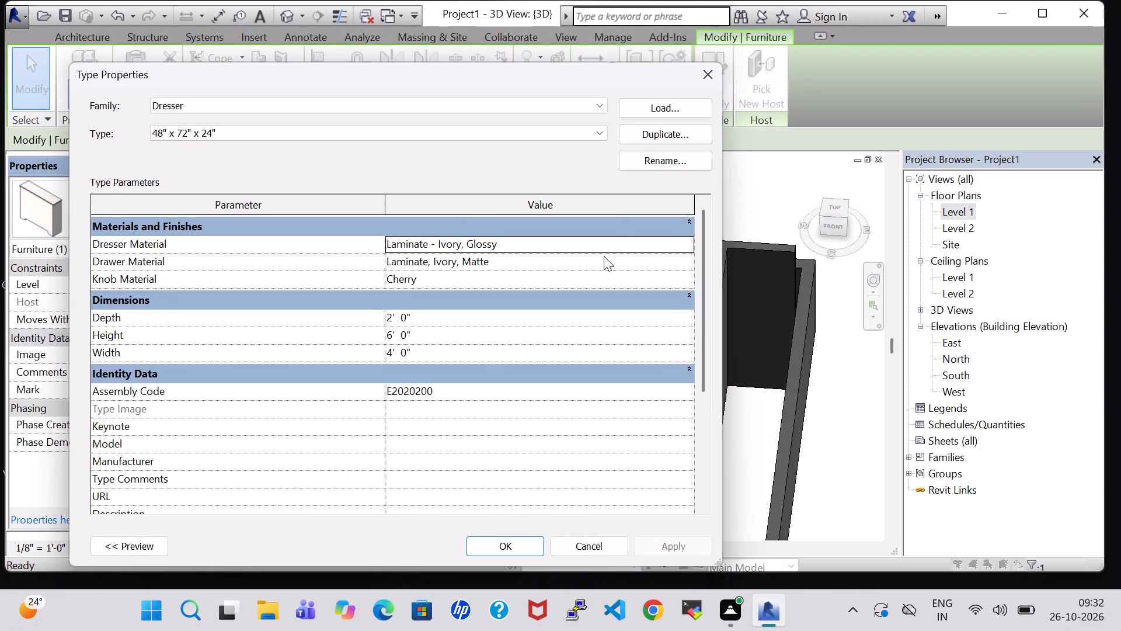
click(691, 239)
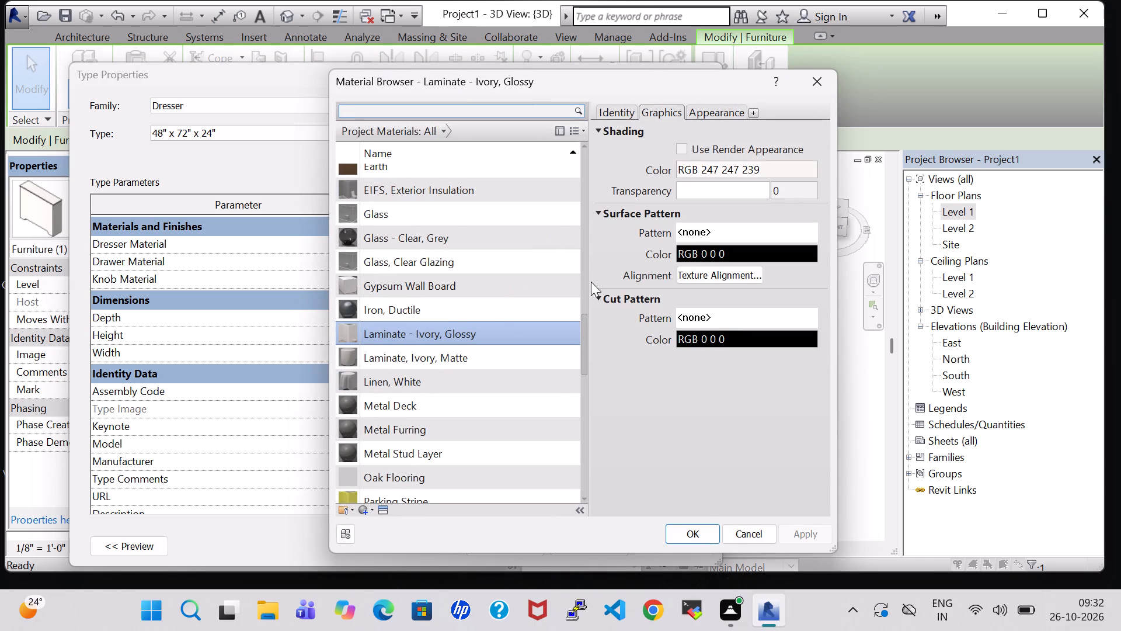
drag(586, 329, 589, 518)
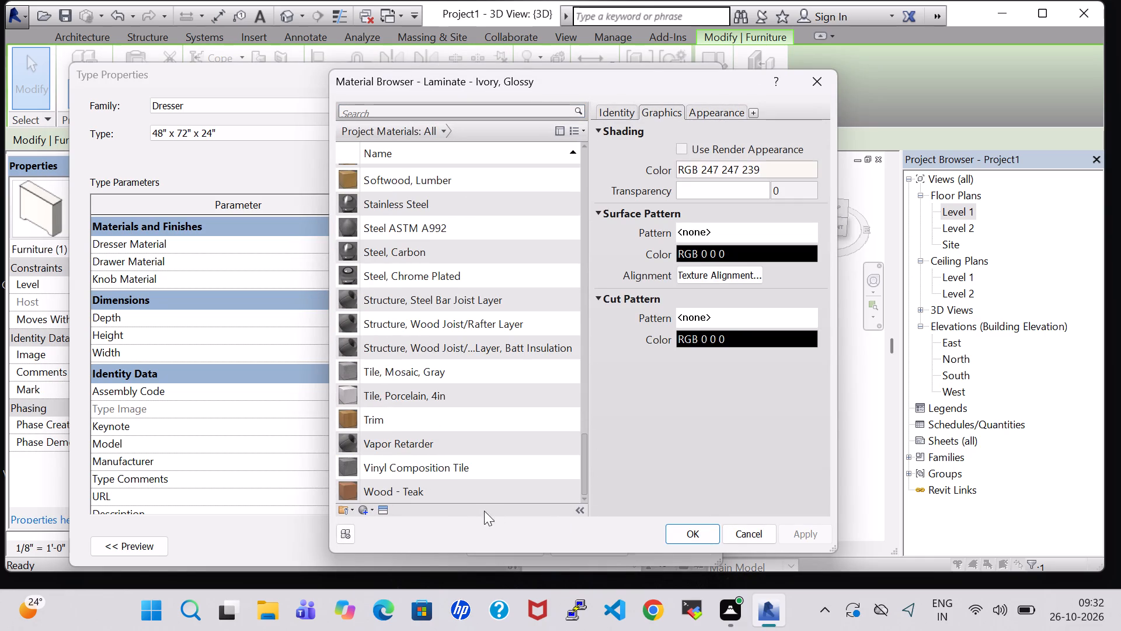
click(447, 496)
click(707, 532)
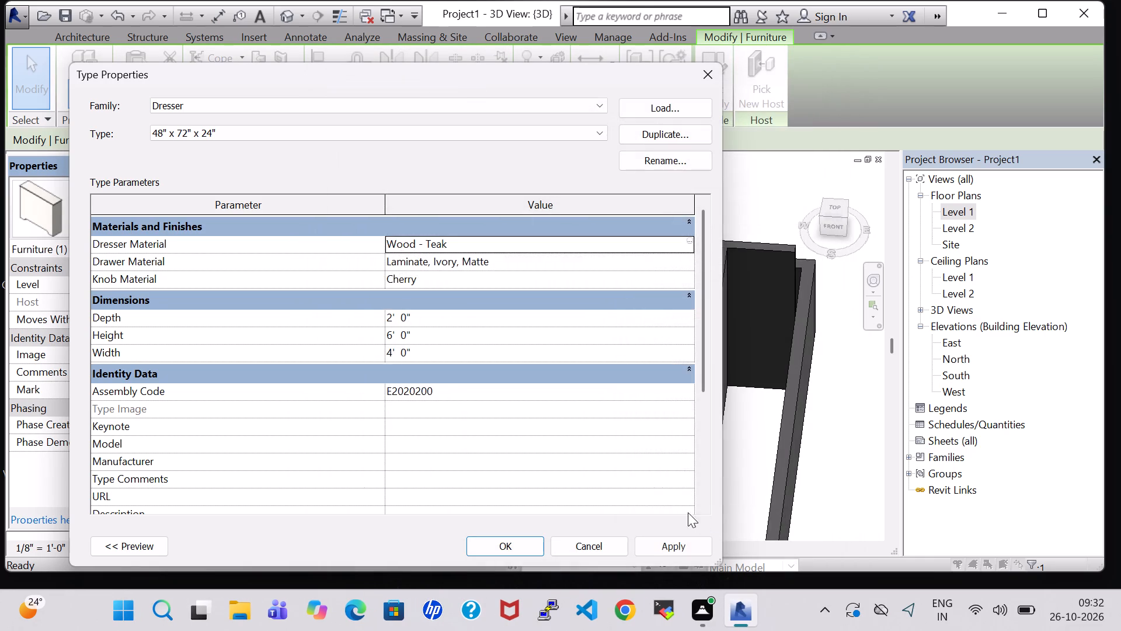
Set the dresser type's Drawer Material to Wood - Teak and apply the type changes.
click(690, 256)
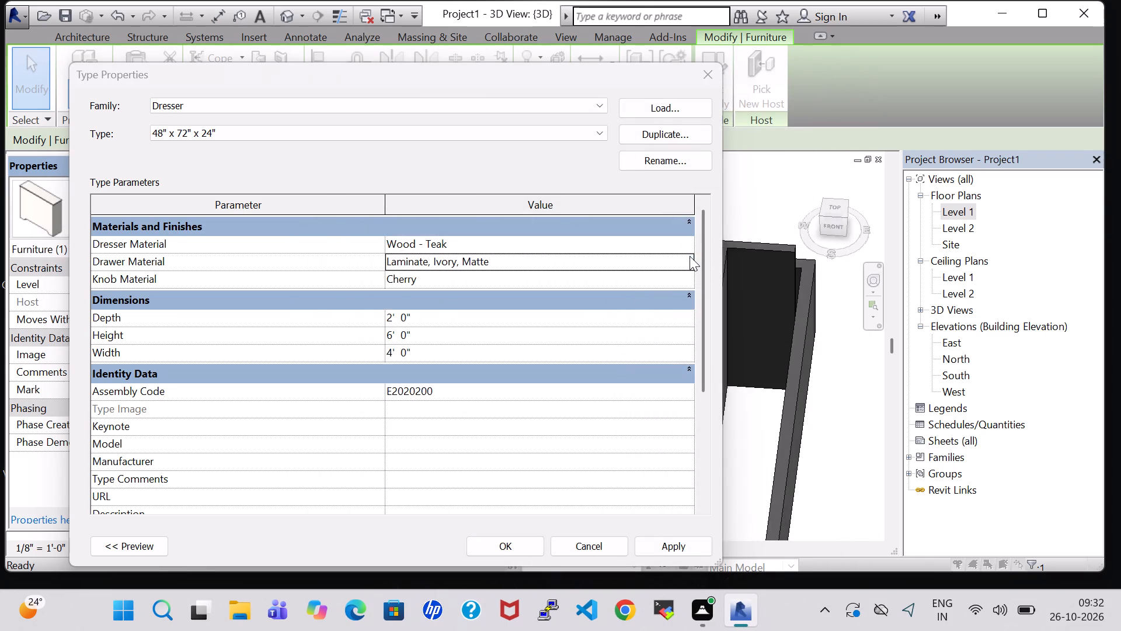
drag(588, 340, 588, 389)
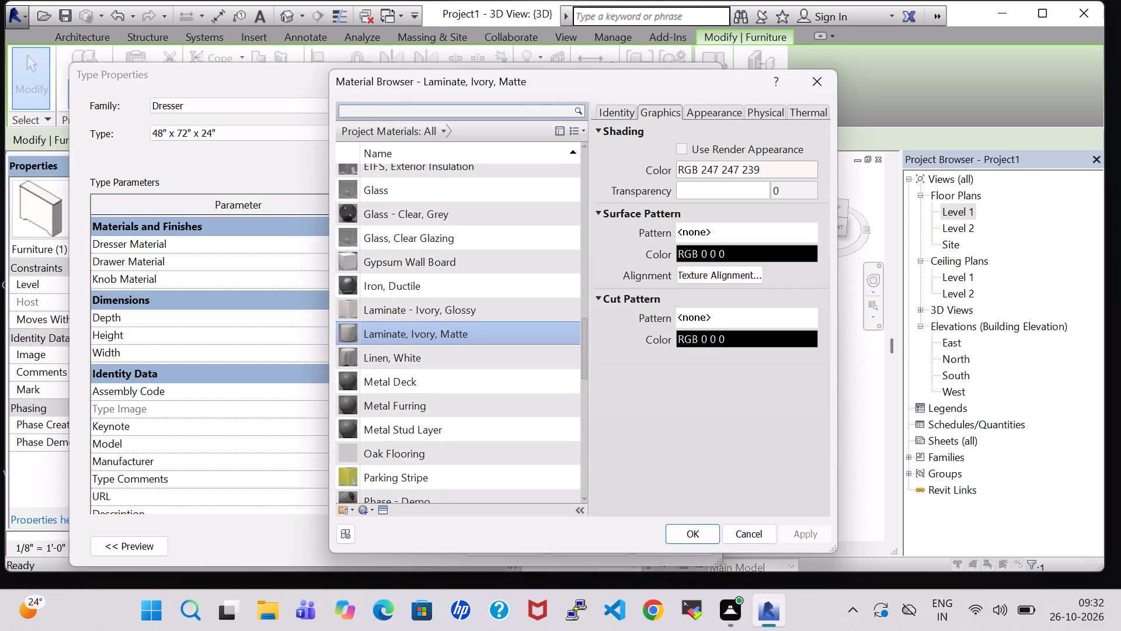
drag(581, 358, 586, 508)
click(447, 491)
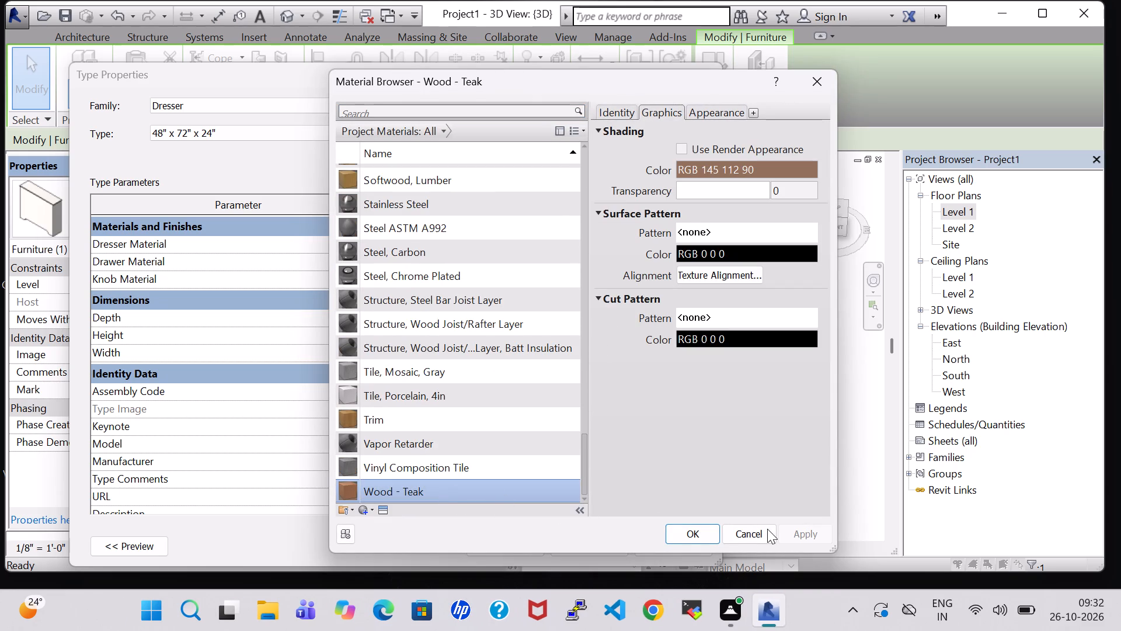
click(692, 528)
click(464, 543)
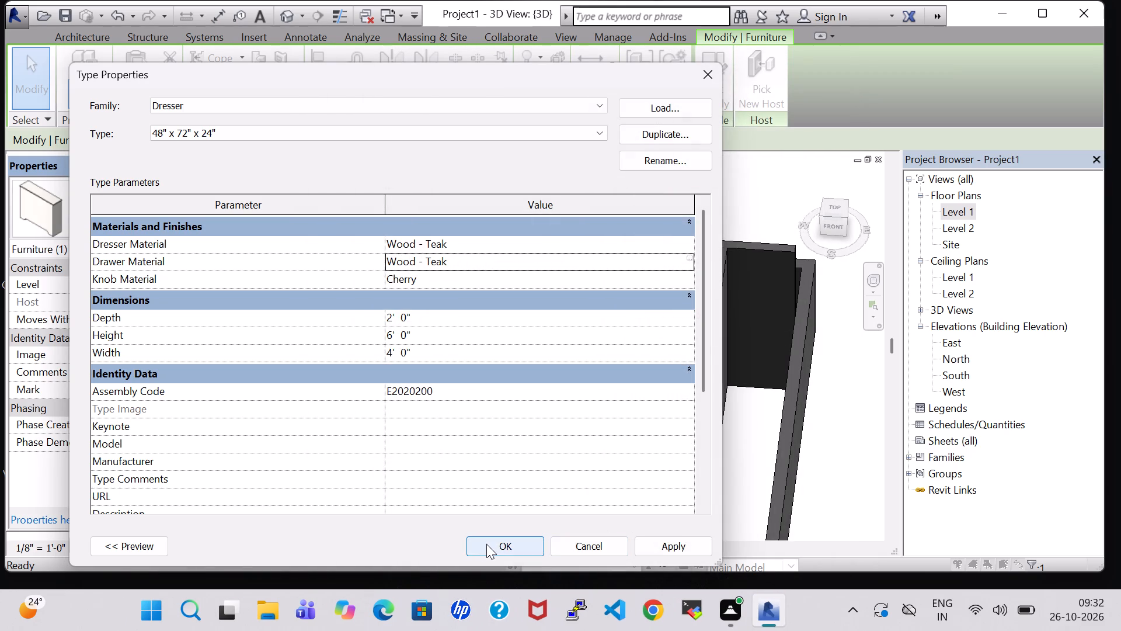
click(486, 544)
click(450, 321)
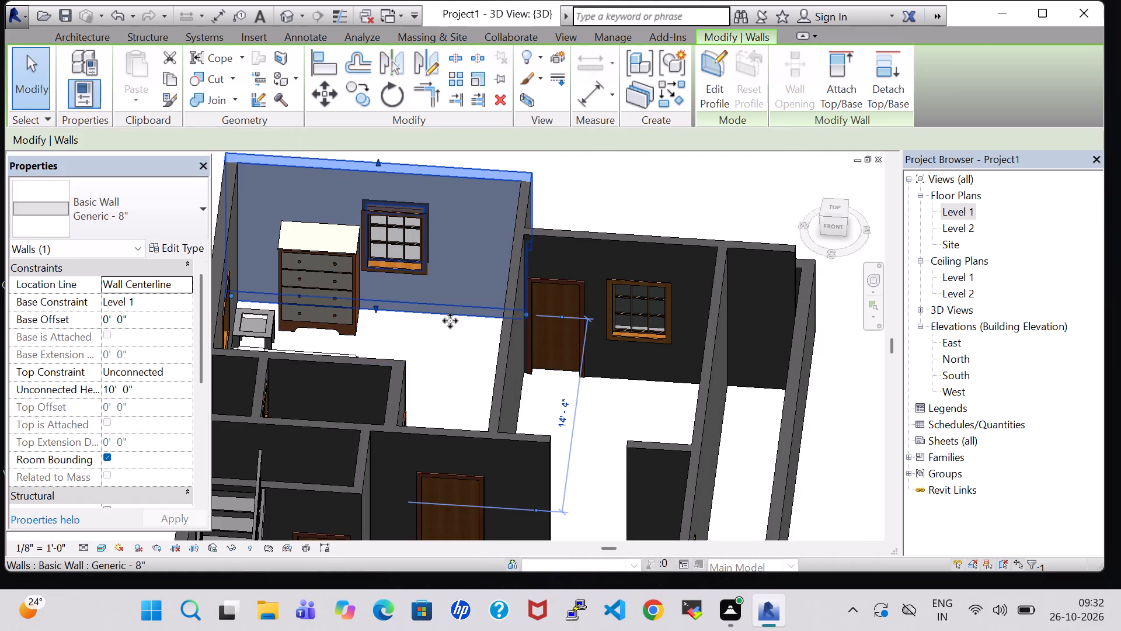
click(447, 378)
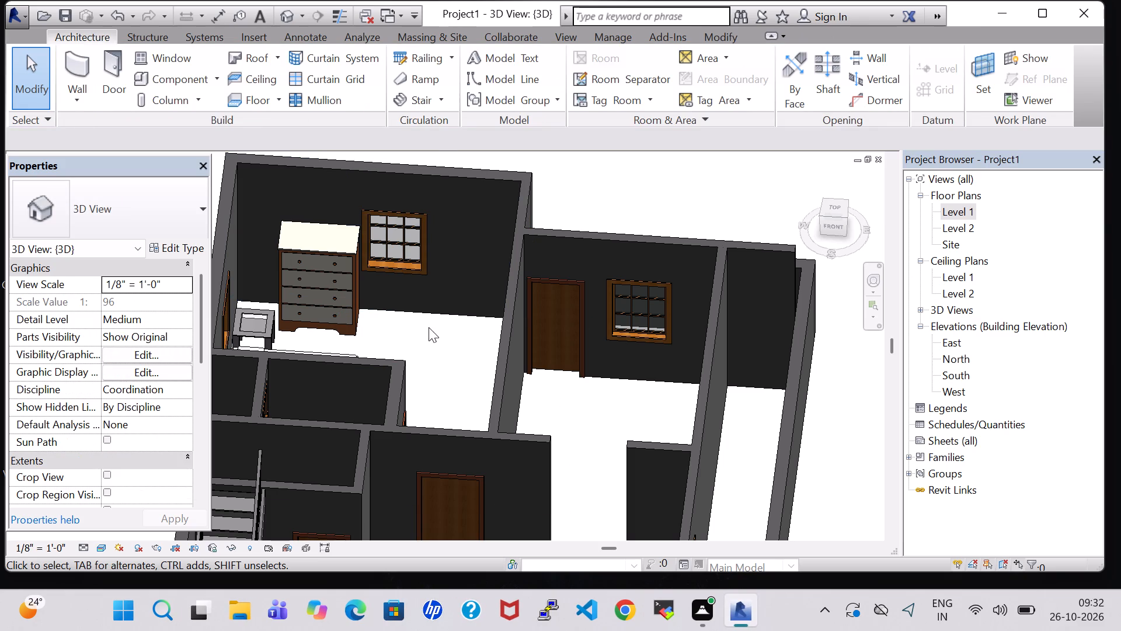
On the Level 1 floor plan, nudge the end table beside the northwest room's bed one increment south.
shift+middle_drag(429, 327, 426, 403)
shift+middle_drag(394, 256, 405, 310)
middle_drag(373, 292, 434, 306)
shift+middle_drag(450, 232, 464, 302)
double_click(955, 206)
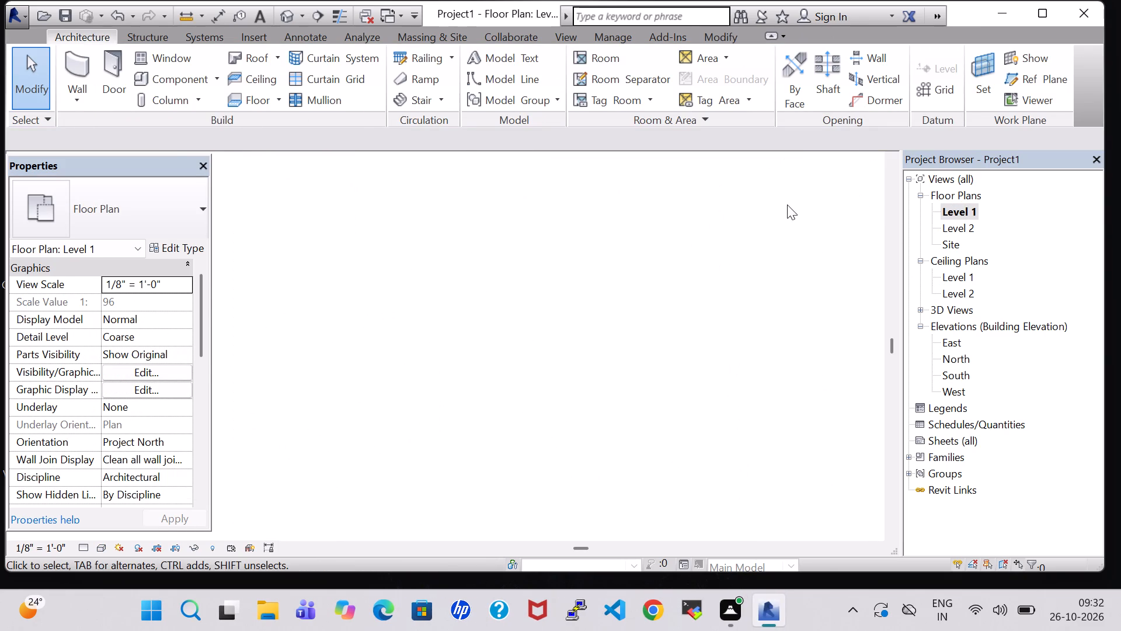
click(528, 404)
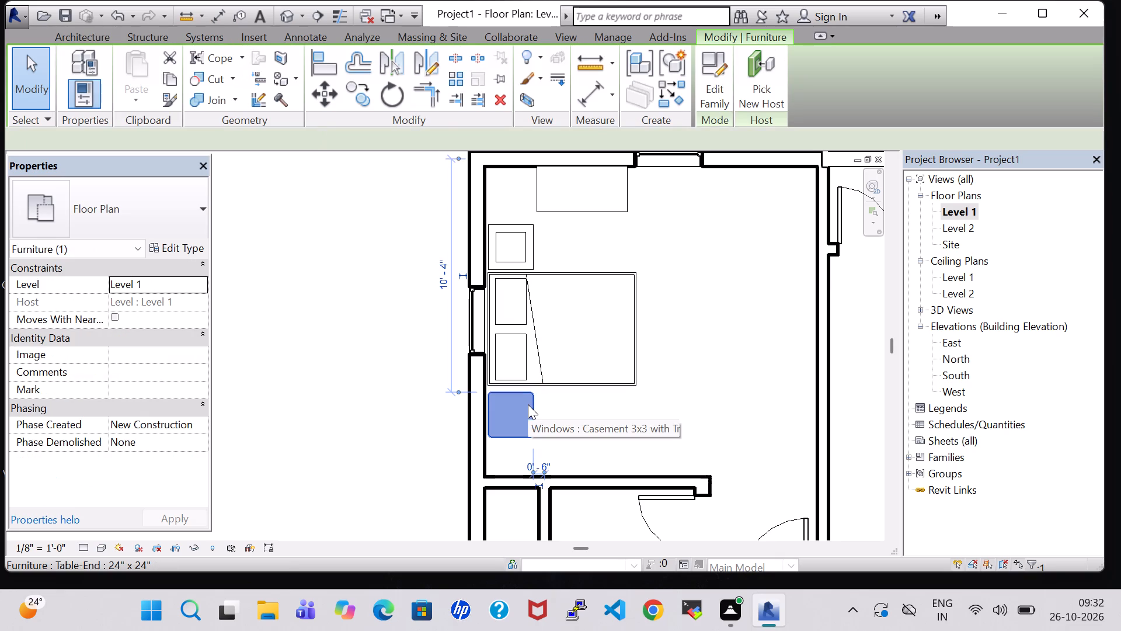
key(Down)
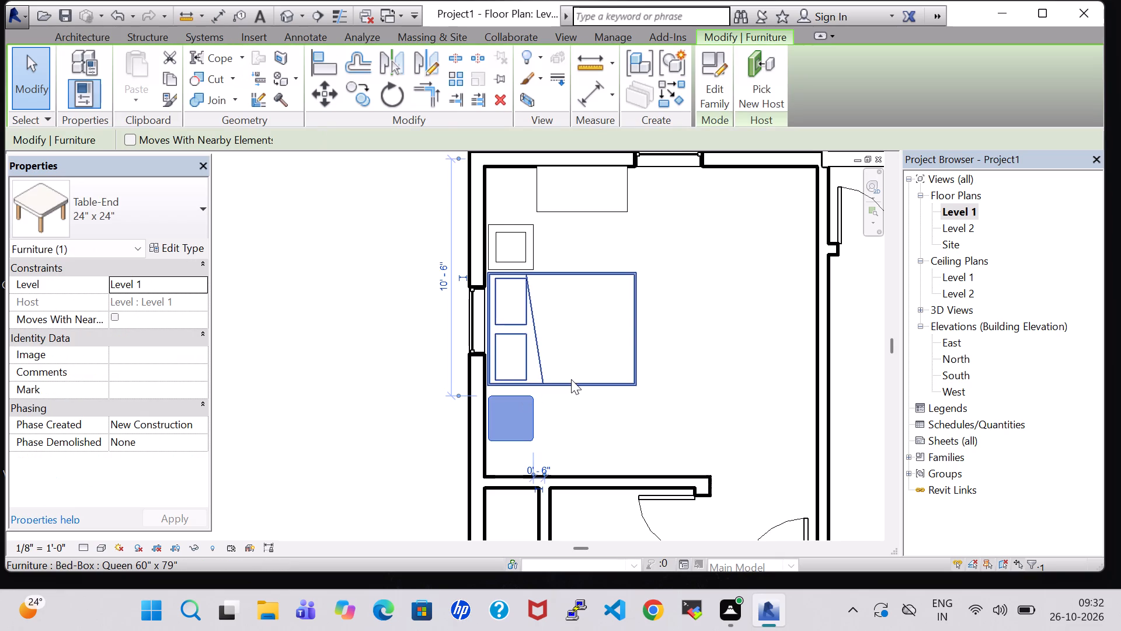
Nudge the queen bed and the coffee table north of it two increments south each.
click(571, 379)
key(Down)
key(Down)
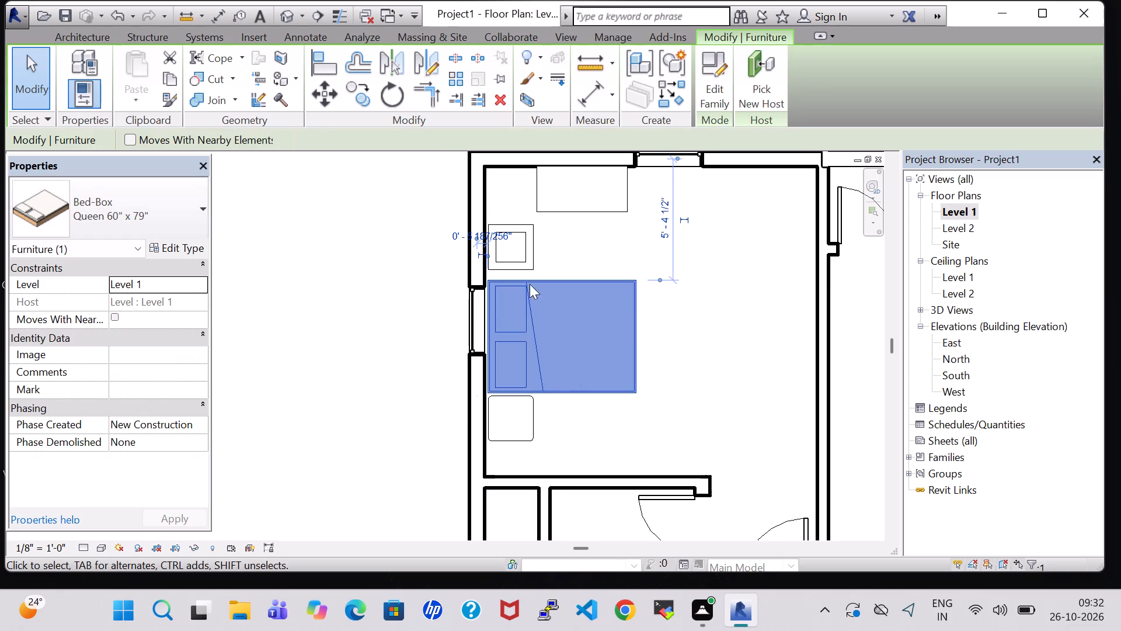
click(521, 266)
key(Down)
key(Down)
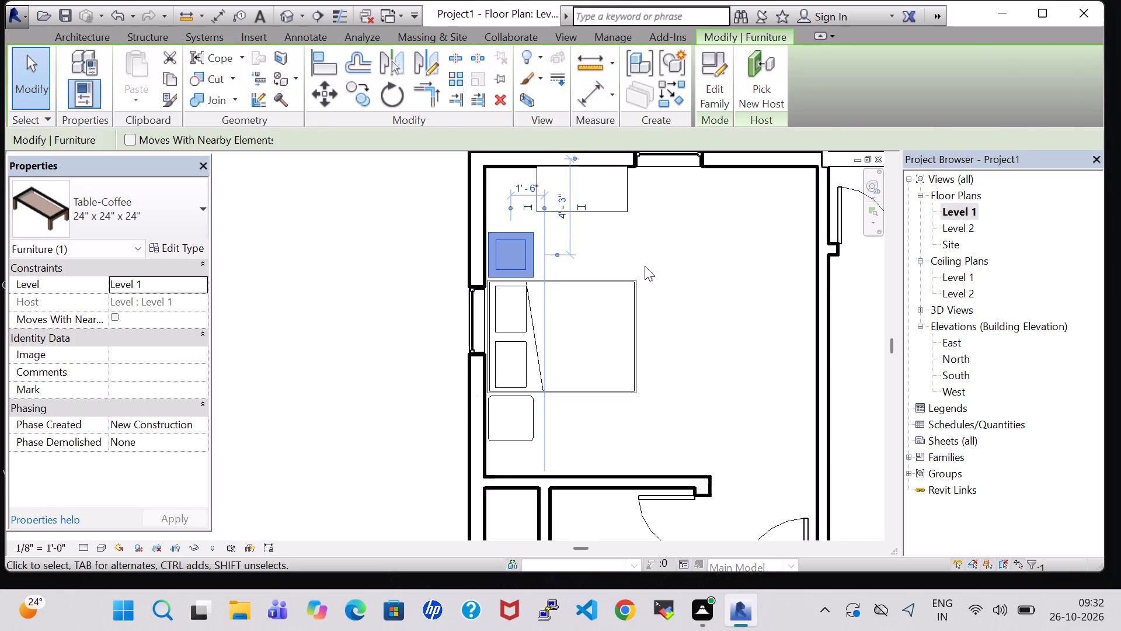
click(645, 266)
Start placing a component and load the Cabinet-File 2 Drawer family from the Storage folder of the US Imperial Furniture library.
click(163, 81)
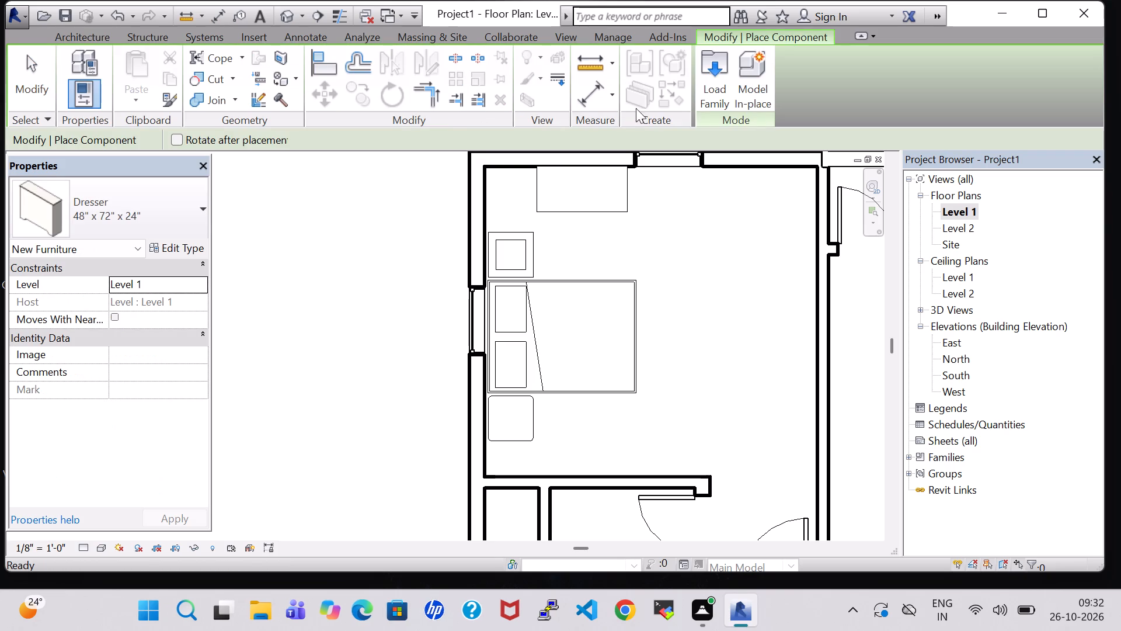
click(716, 85)
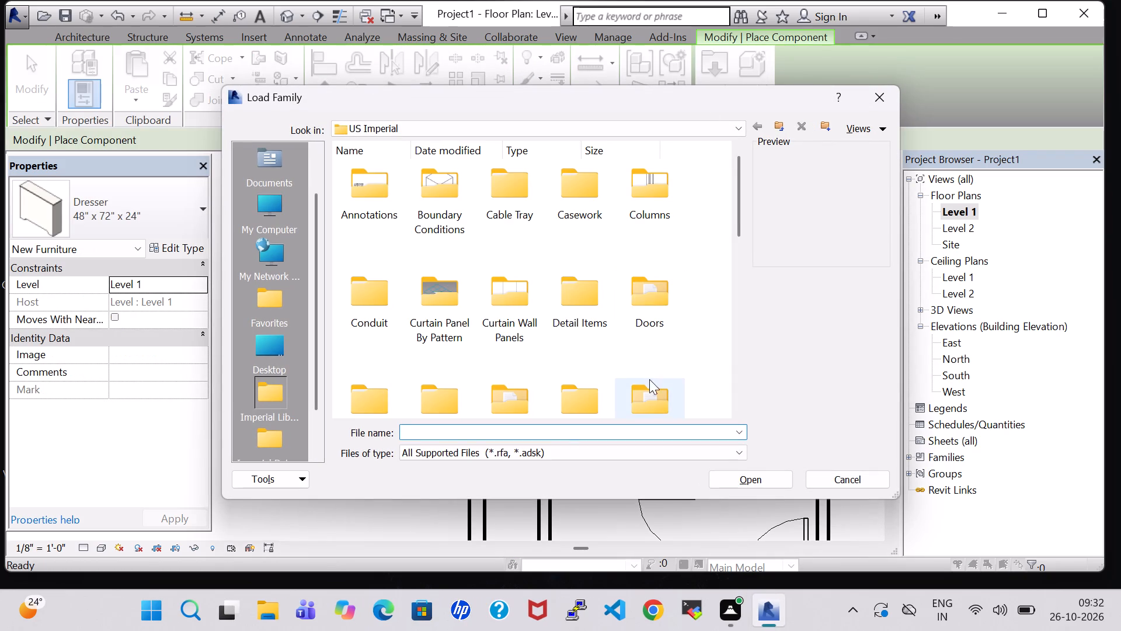
double_click(651, 383)
double_click(583, 190)
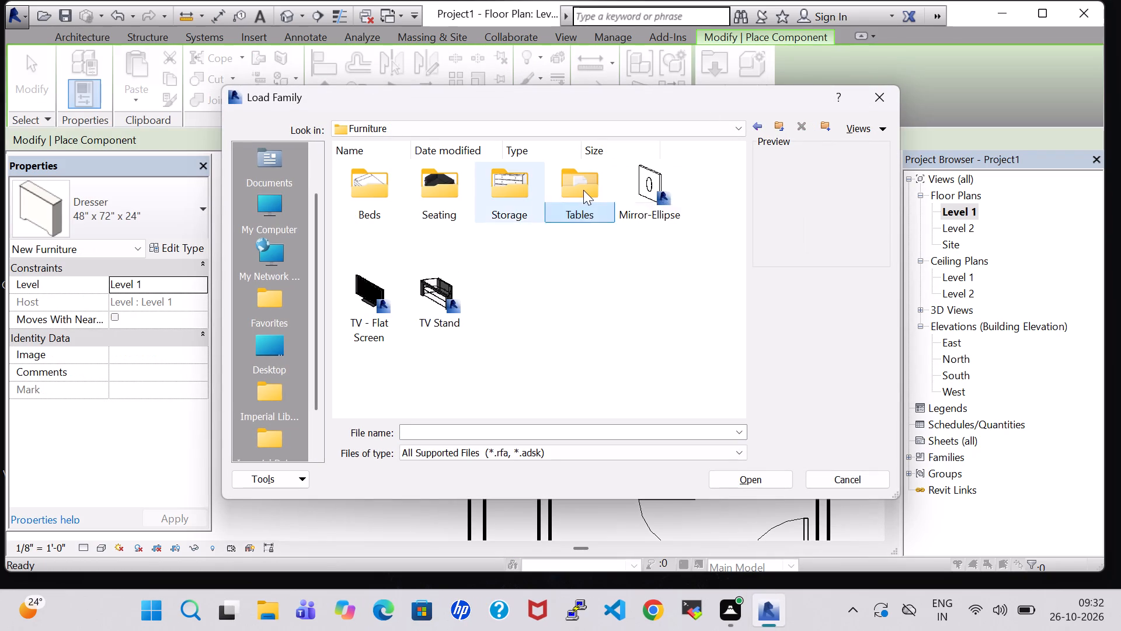
click(756, 128)
double_click(493, 183)
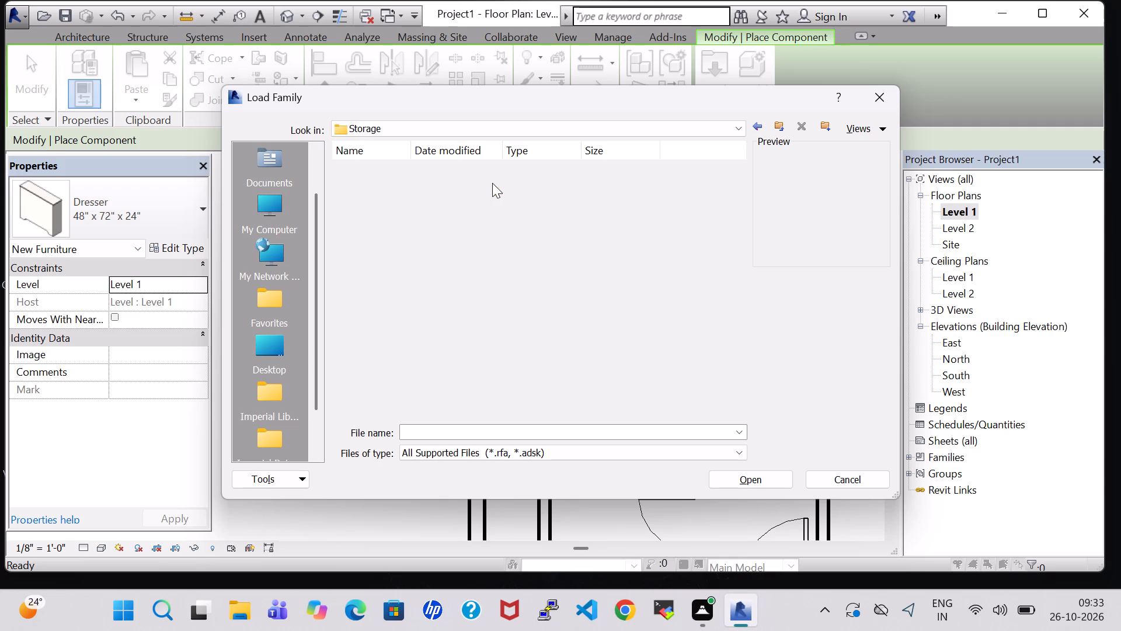
click(396, 179)
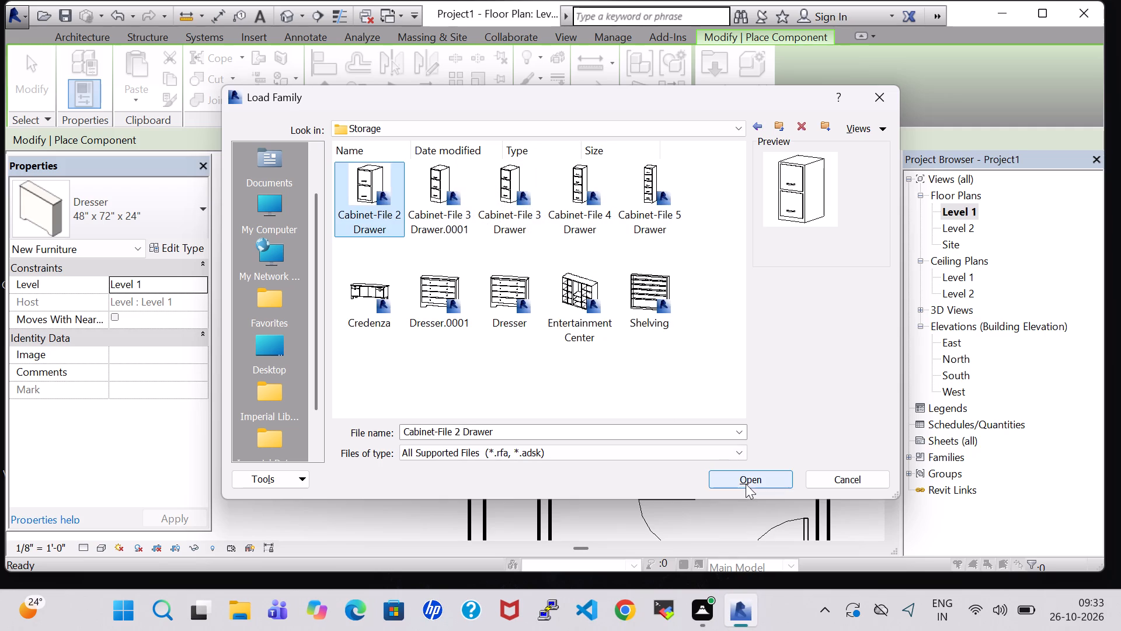
click(744, 480)
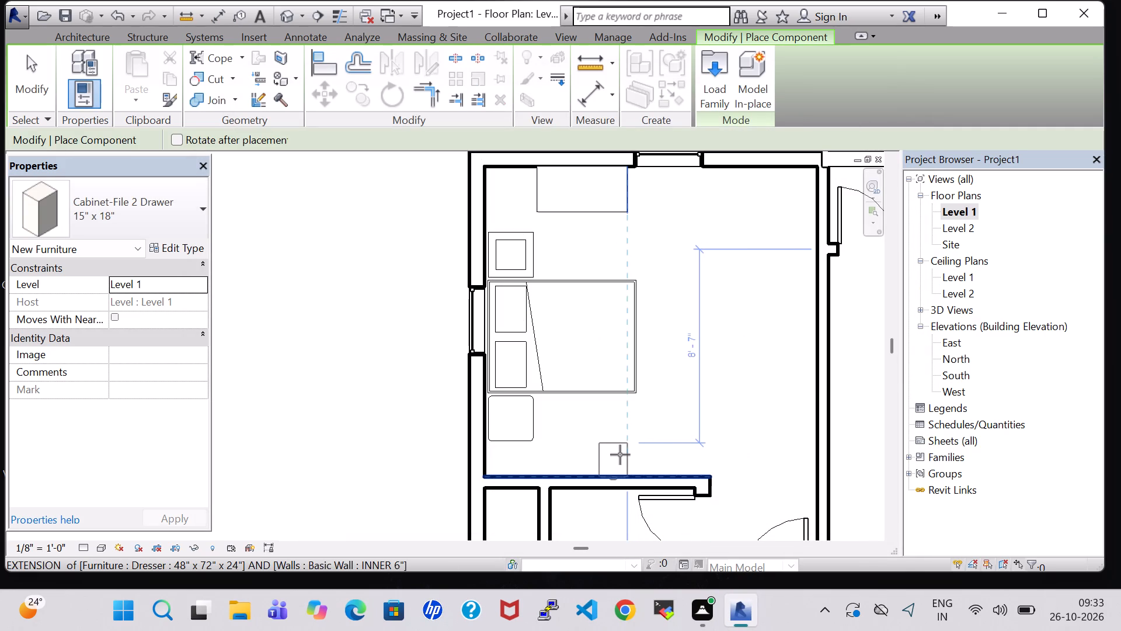
Place a 15" x 18" two-drawer file cabinet against the northwest room's south partition, rotated so its front faces north.
key(space)
key(space)
key(space)
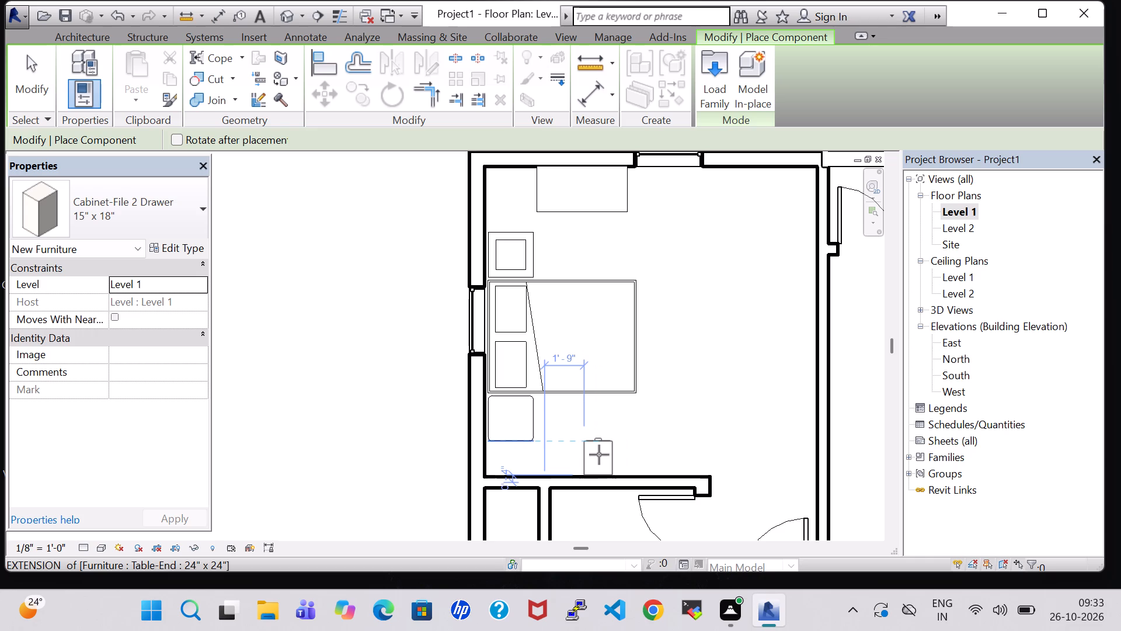
click(608, 455)
key(Escape)
key(Escape)
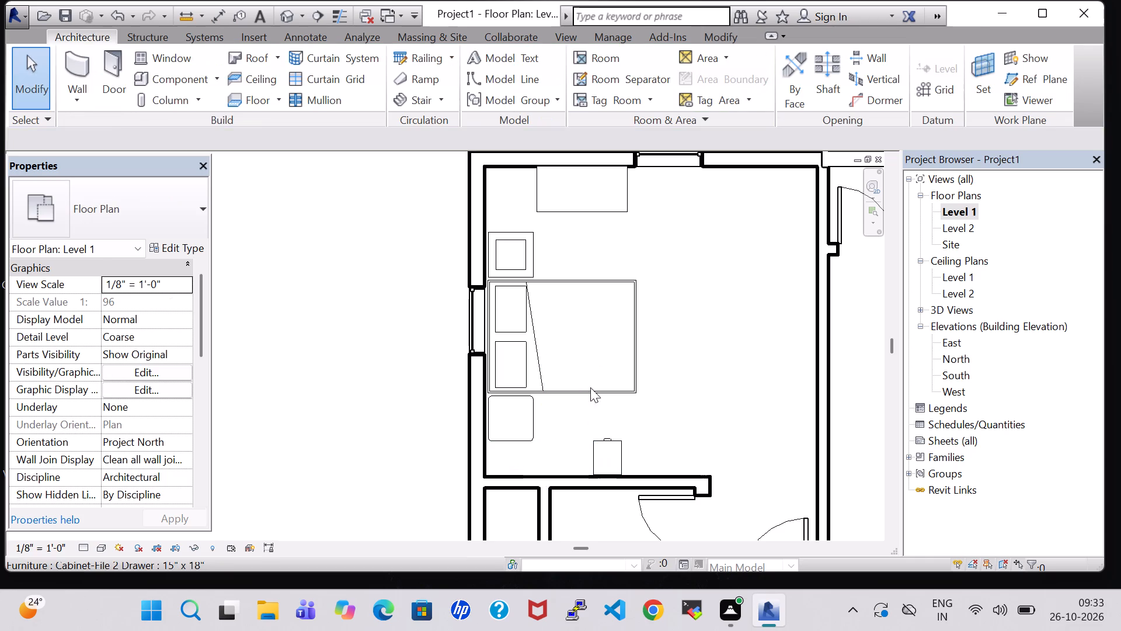
Start placing a component and load the Mirror-Ellipse family from the US Imperial Furniture library.
click(185, 71)
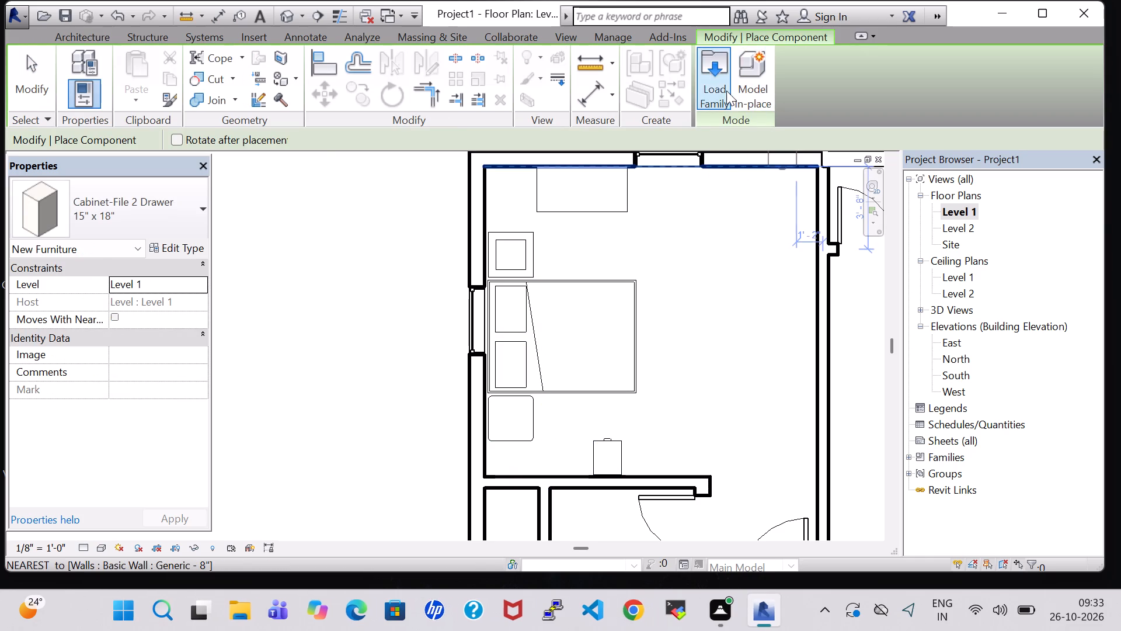
click(726, 91)
double_click(681, 391)
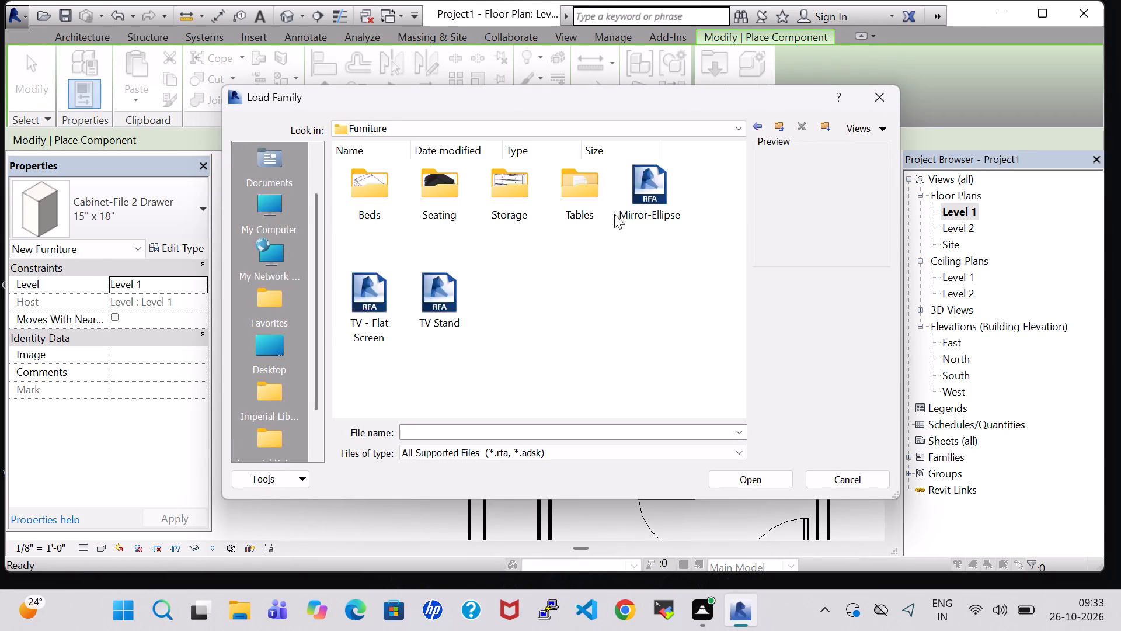
click(643, 193)
click(760, 478)
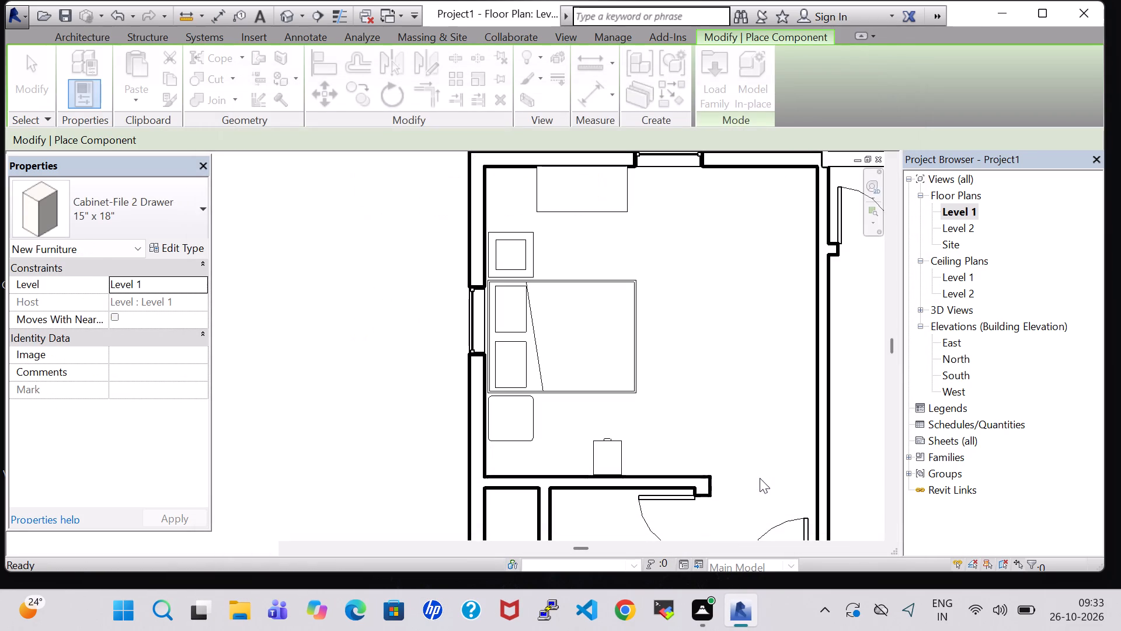
scroll(607, 474, up, 7)
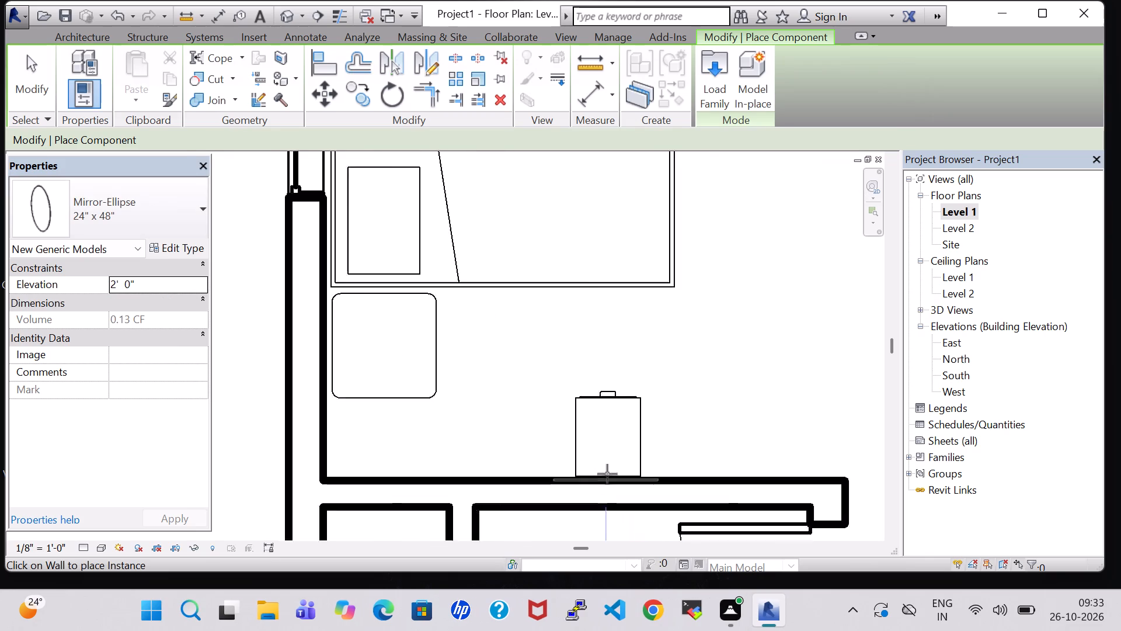
Place a 24" x 48" ellipse mirror on the northwest room's south partition, centered behind the file cabinet.
scroll(607, 474, up, 2)
click(607, 480)
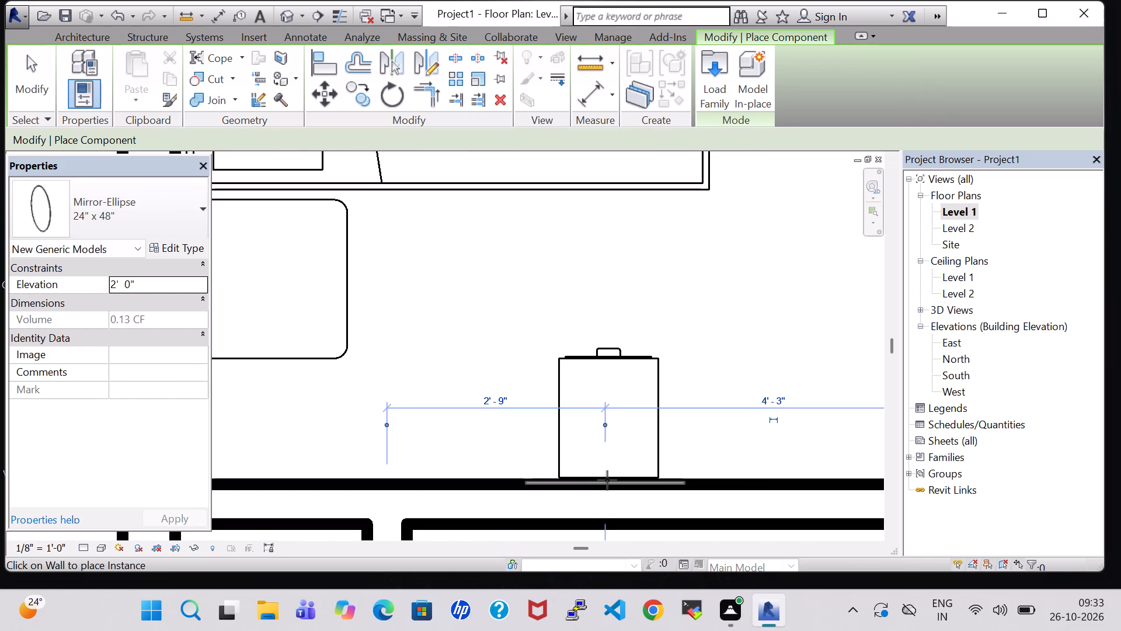
key(Escape)
key(Escape)
Set the elevation of the elliptical mirror behind the file cabinet to 3' 0".
click(607, 481)
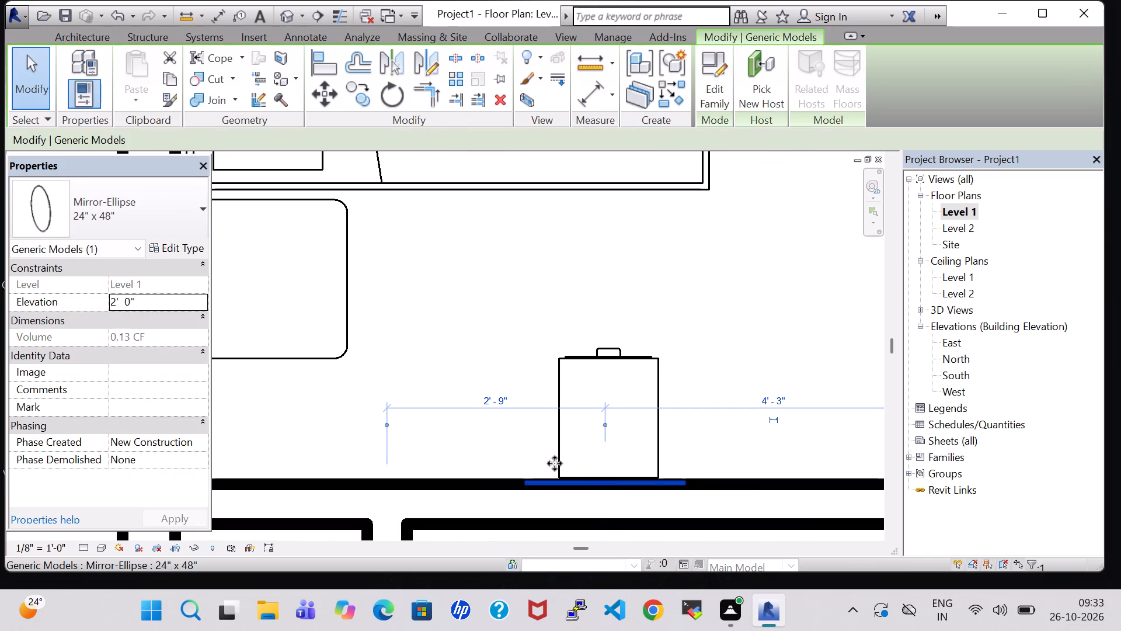
click(118, 307)
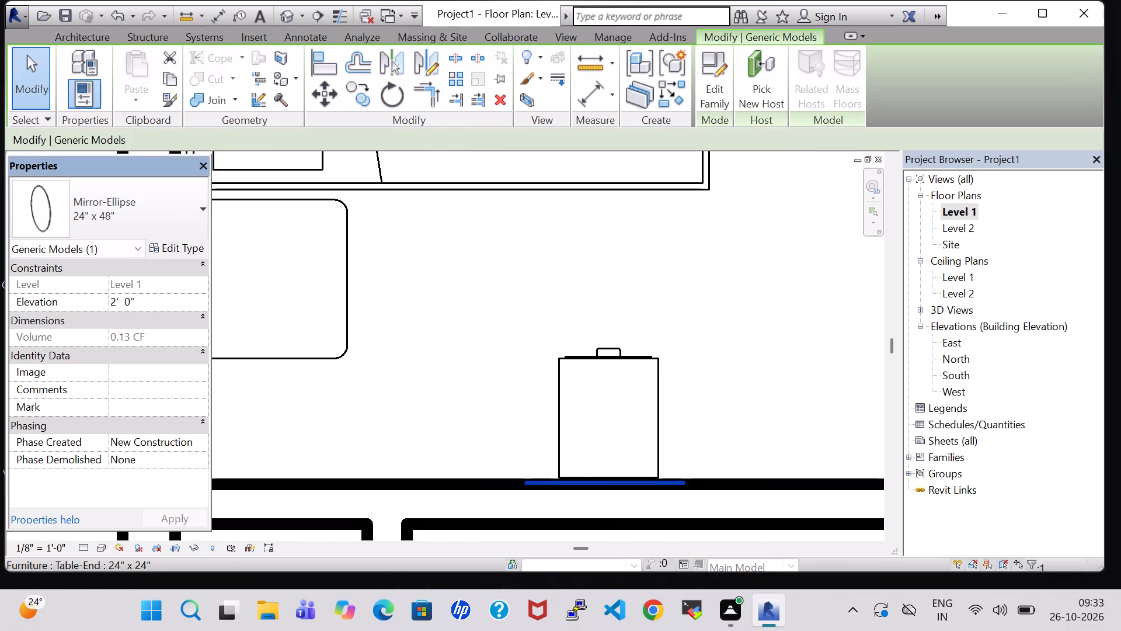
key(BackSpace)
key(3)
click(181, 520)
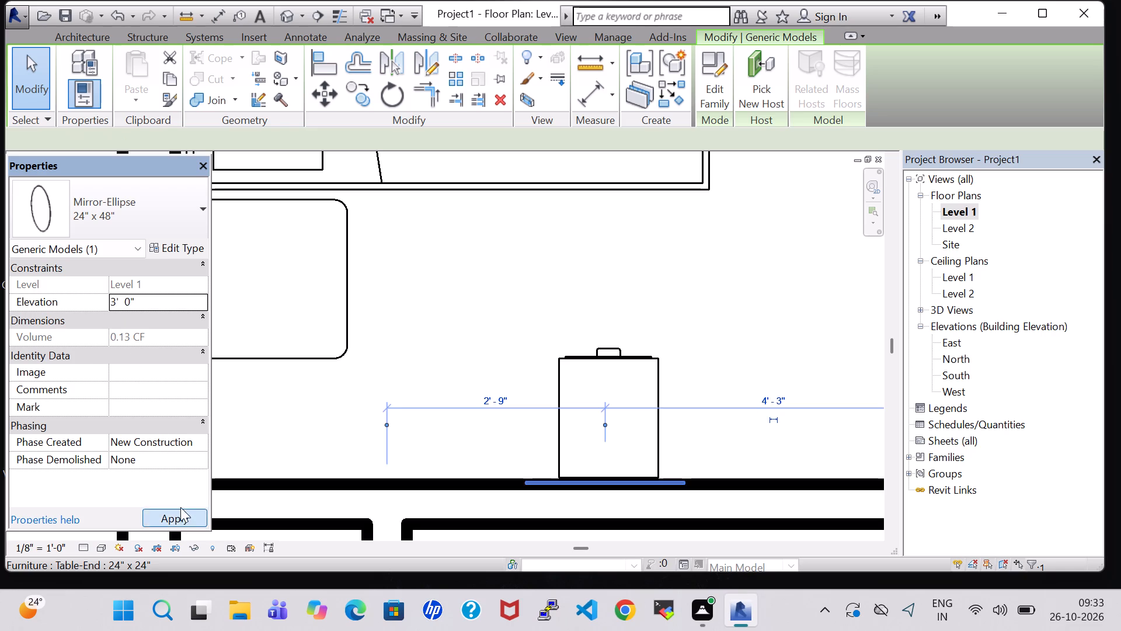
click(537, 314)
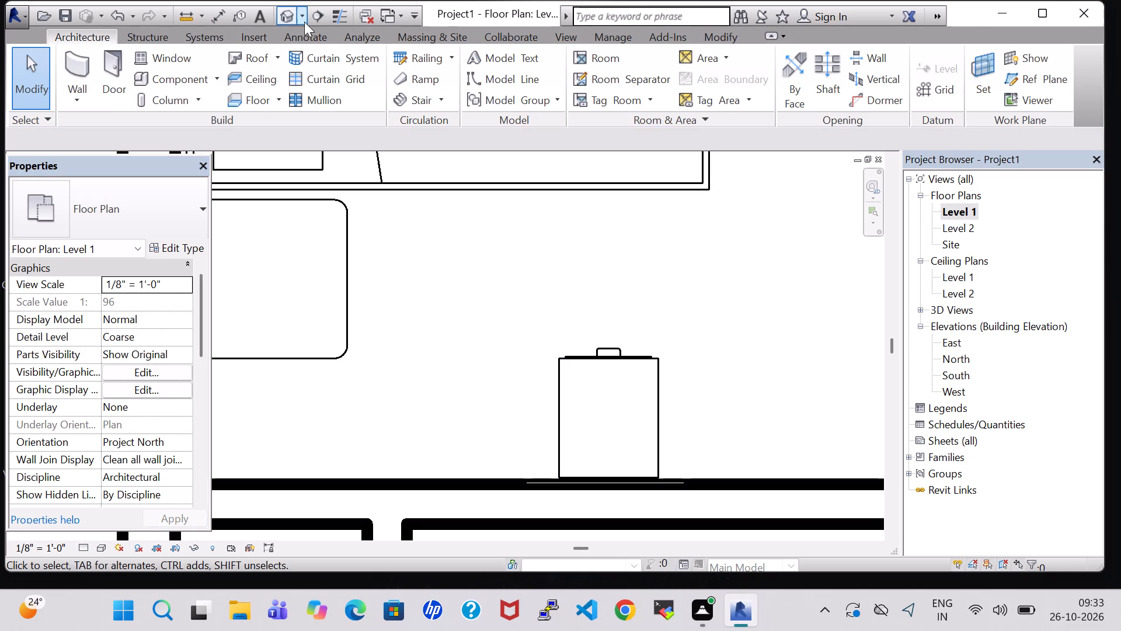
Examine the mirror, file cabinet and bedroom furniture layout in the 3D view from several angles.
click(291, 18)
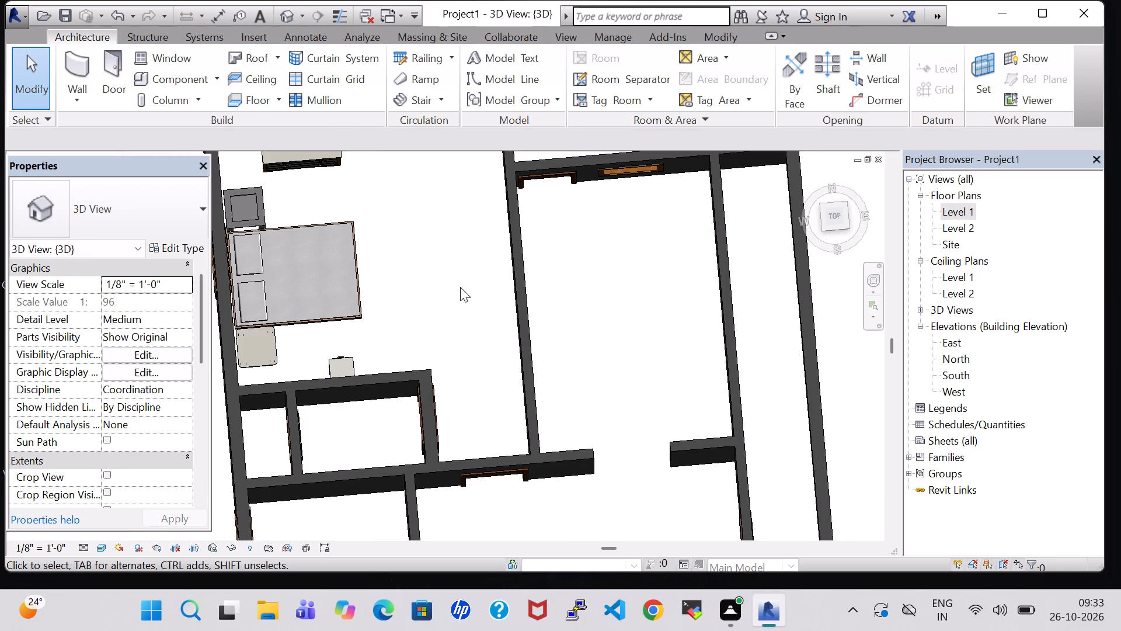
shift+middle_drag(441, 279, 454, 482)
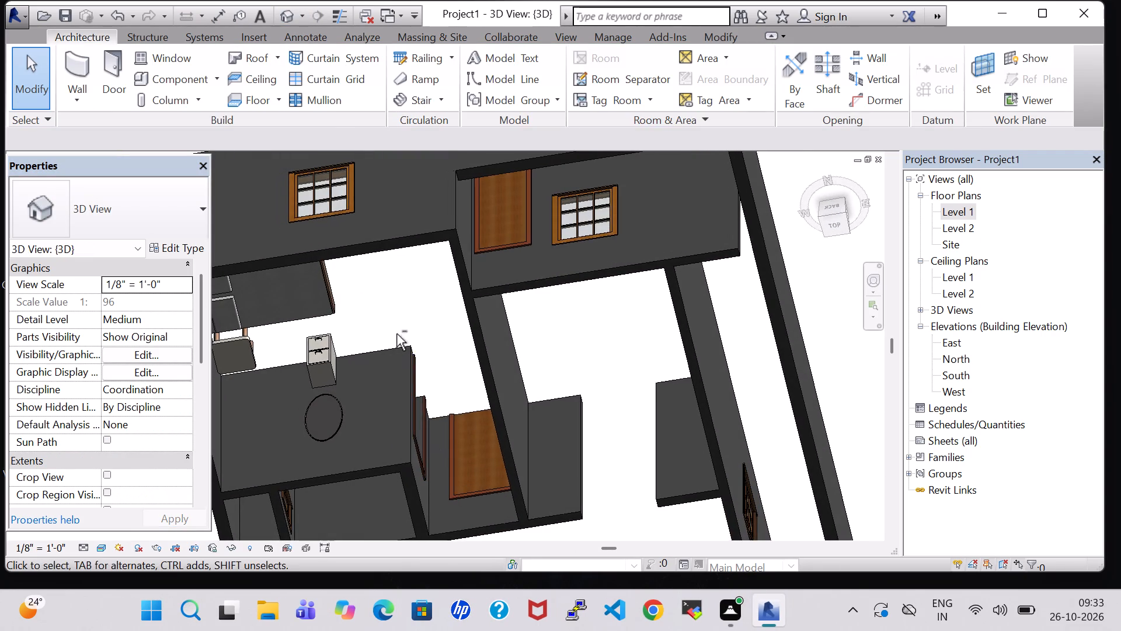
shift+middle_drag(399, 334, 416, 388)
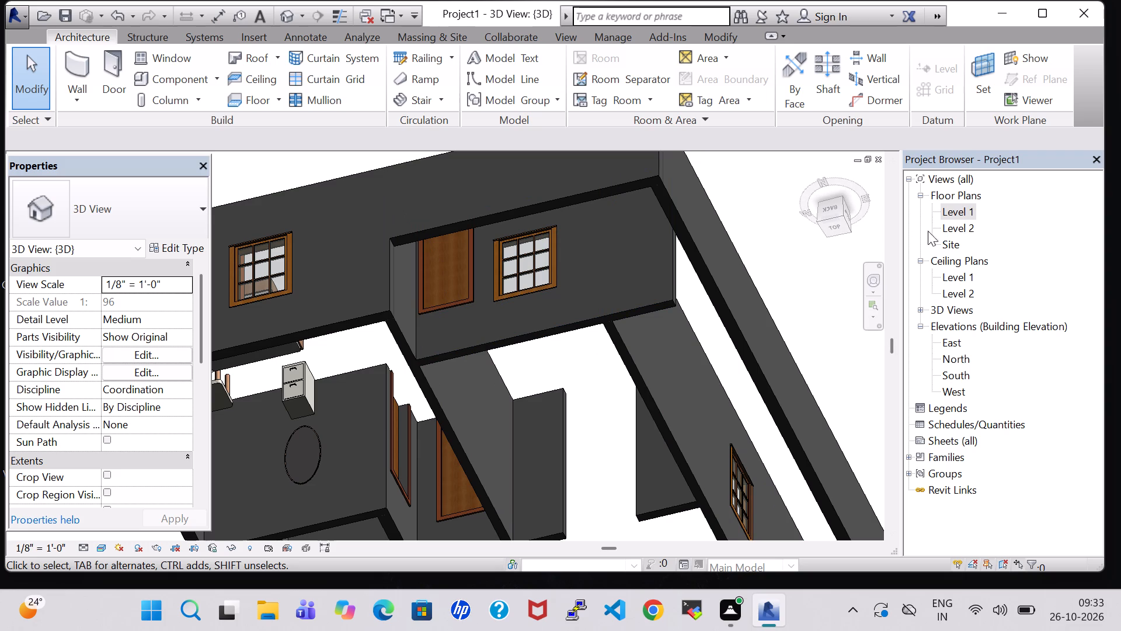
shift+middle_drag(555, 391, 565, 279)
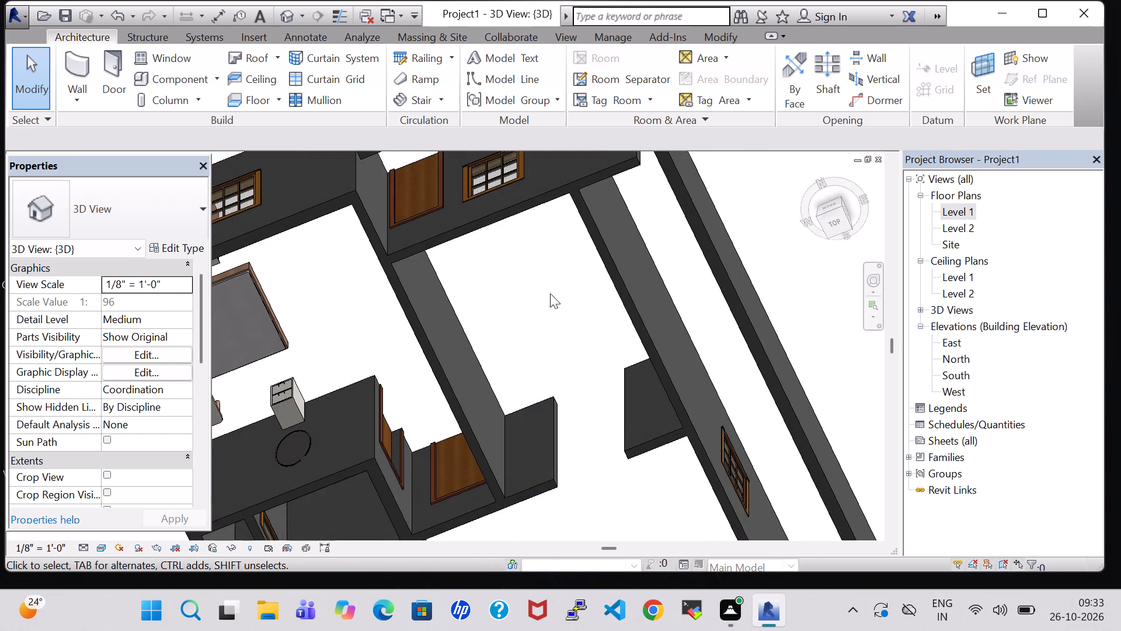
shift+middle_drag(517, 315, 546, 216)
shift+middle_drag(553, 216, 692, 219)
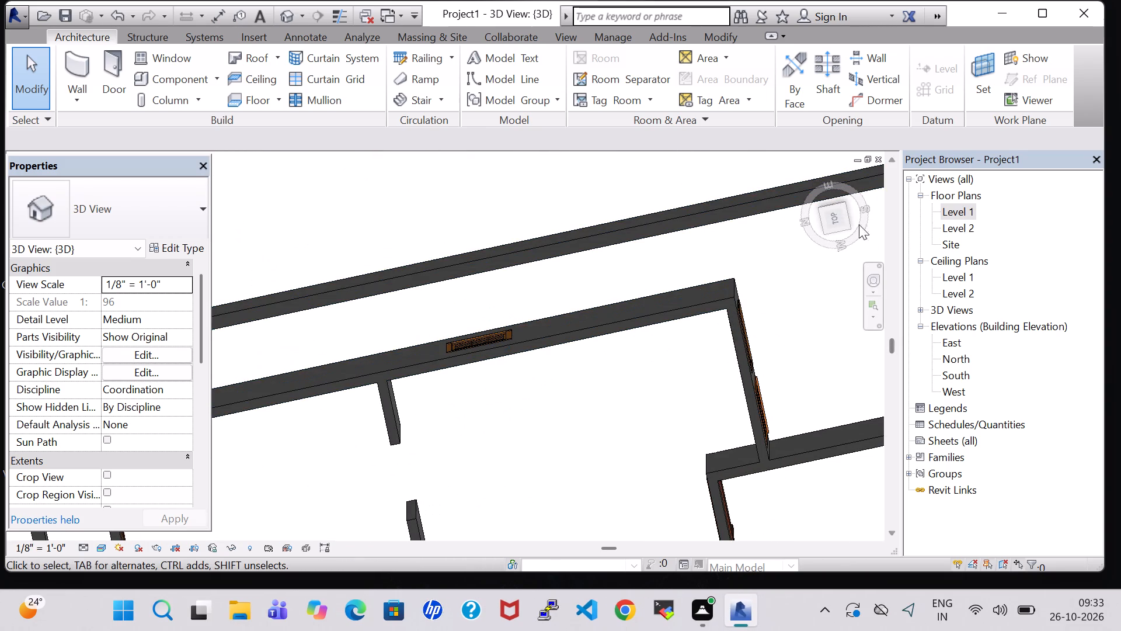
scroll(619, 365, down, 9)
scroll(523, 464, up, 2)
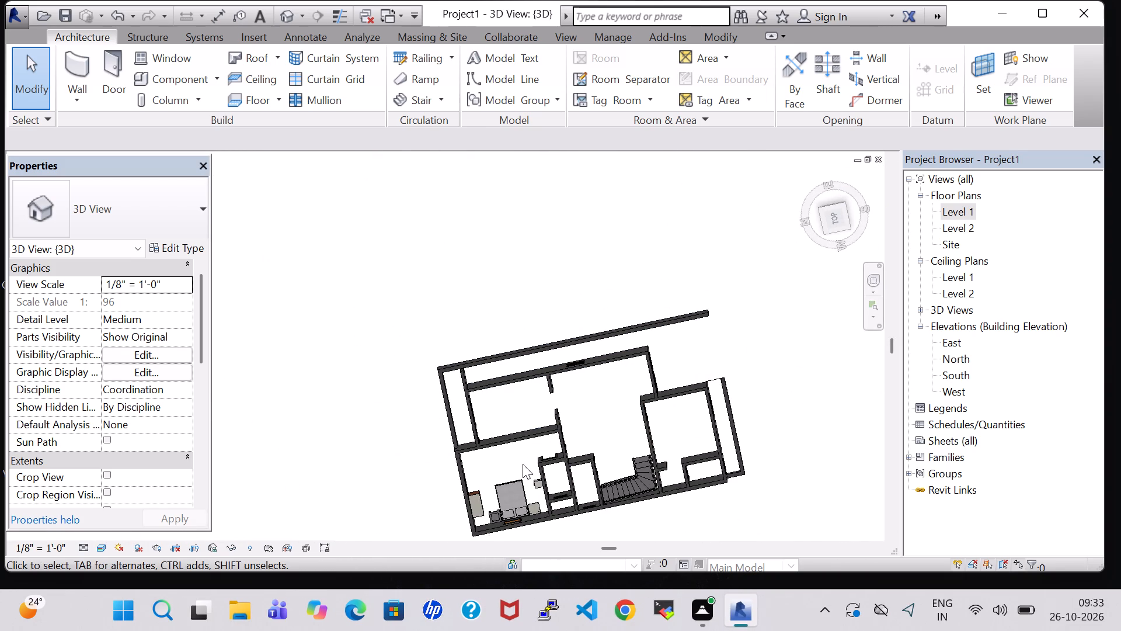
scroll(523, 464, up, 7)
middle_drag(523, 464, 597, 285)
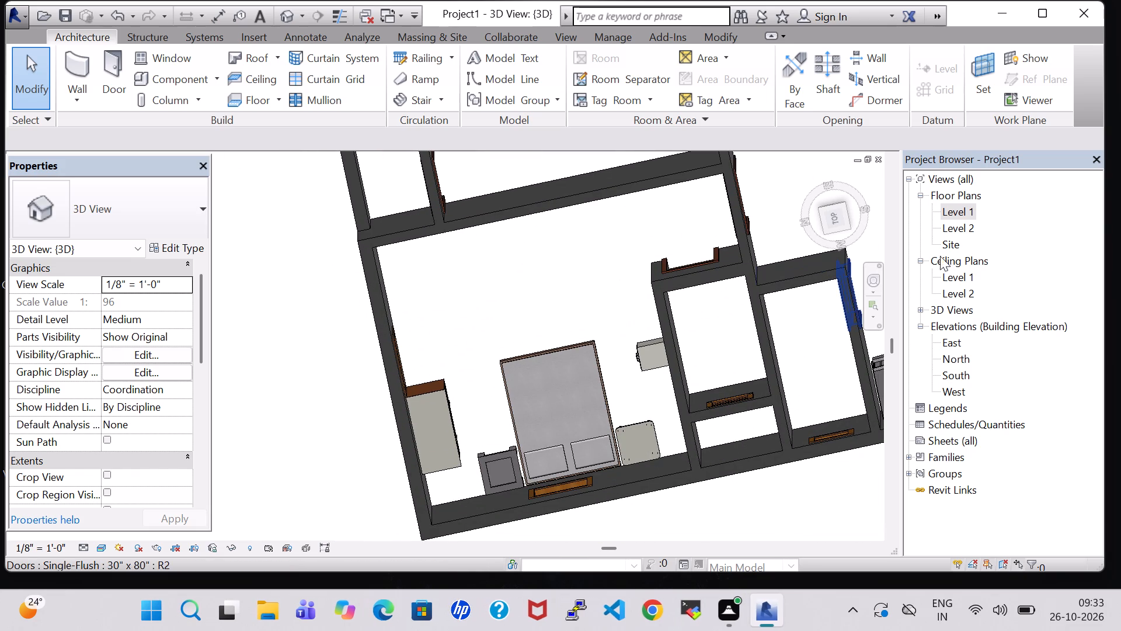
Return to the Level 1 plan and load the RPC Plant - Tropical family from the US Imperial Planting folder for placement.
double_click(956, 204)
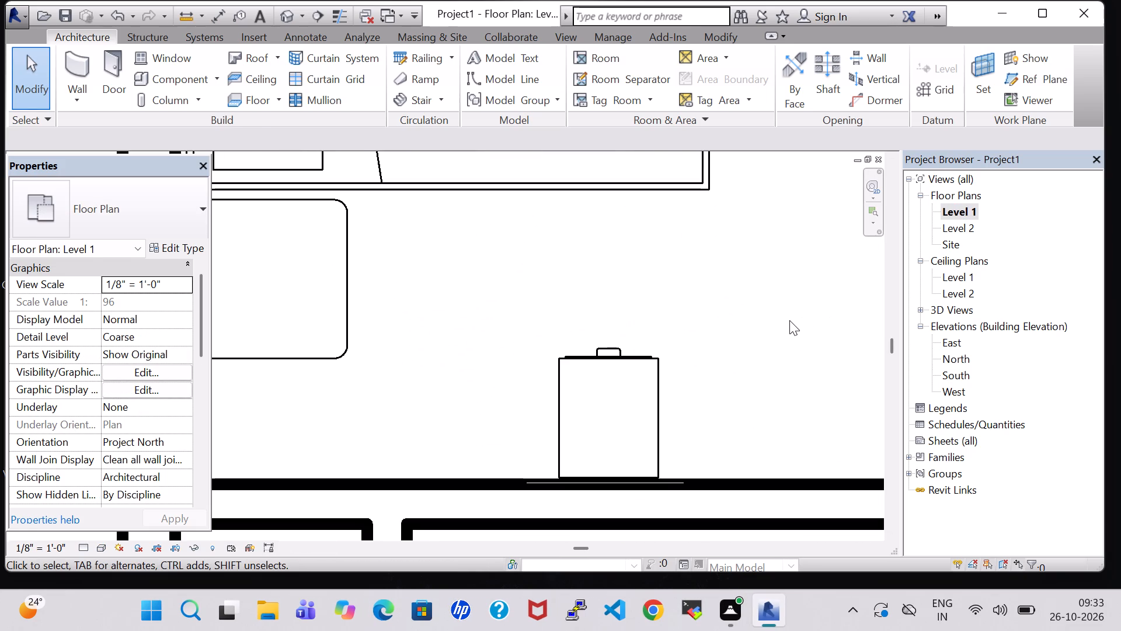
scroll(607, 287, down, 4)
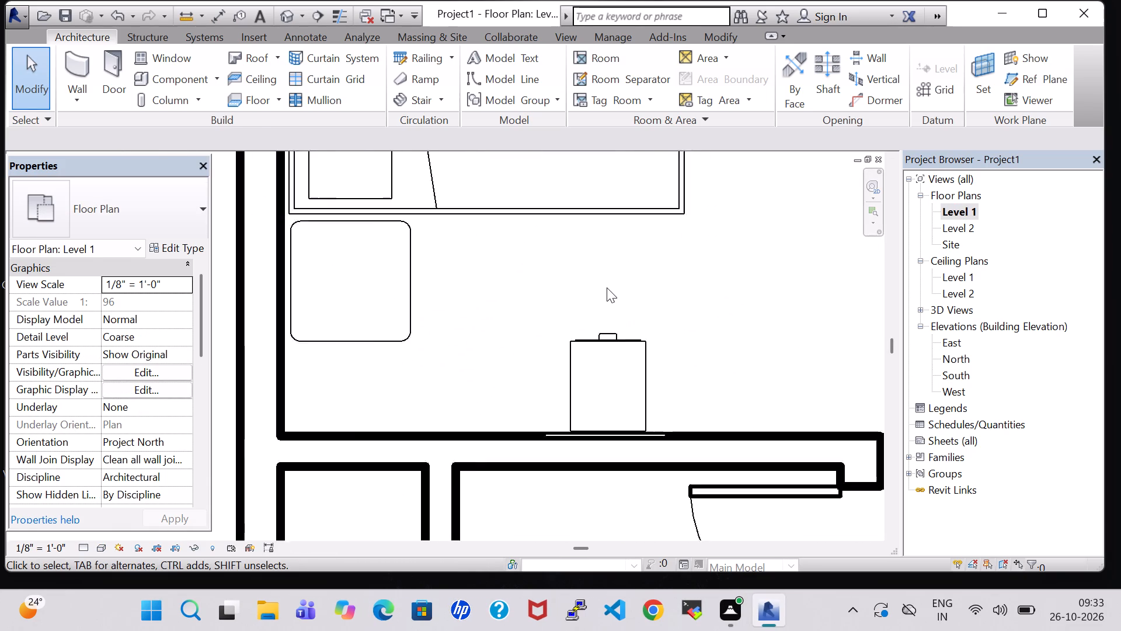
scroll(607, 287, down, 3)
middle_drag(691, 258, 663, 412)
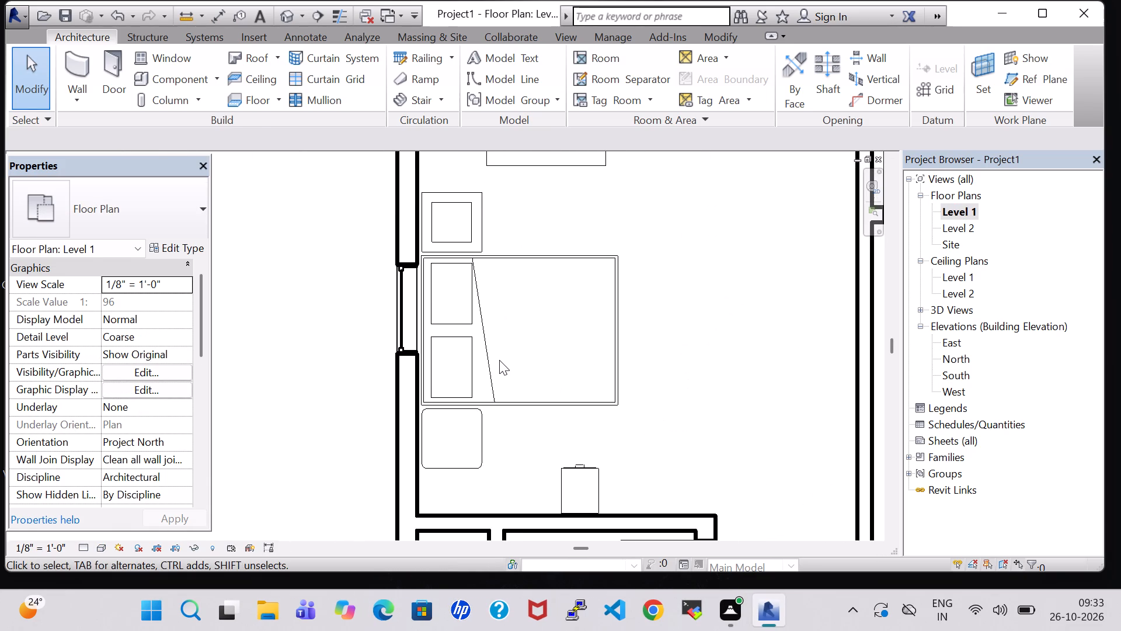
click(149, 84)
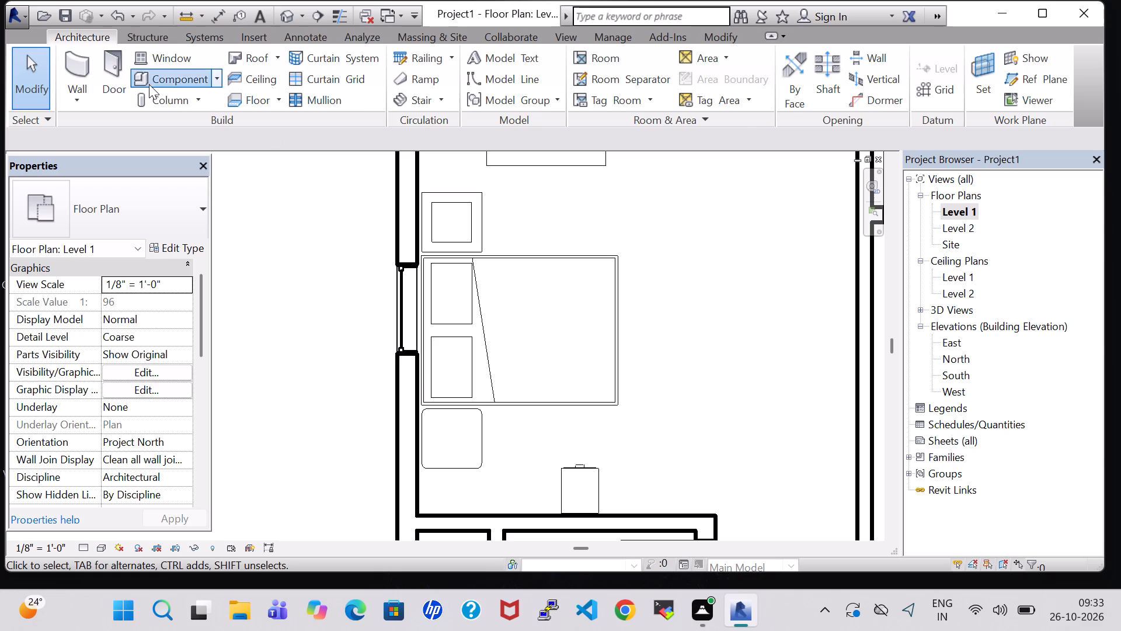
click(701, 85)
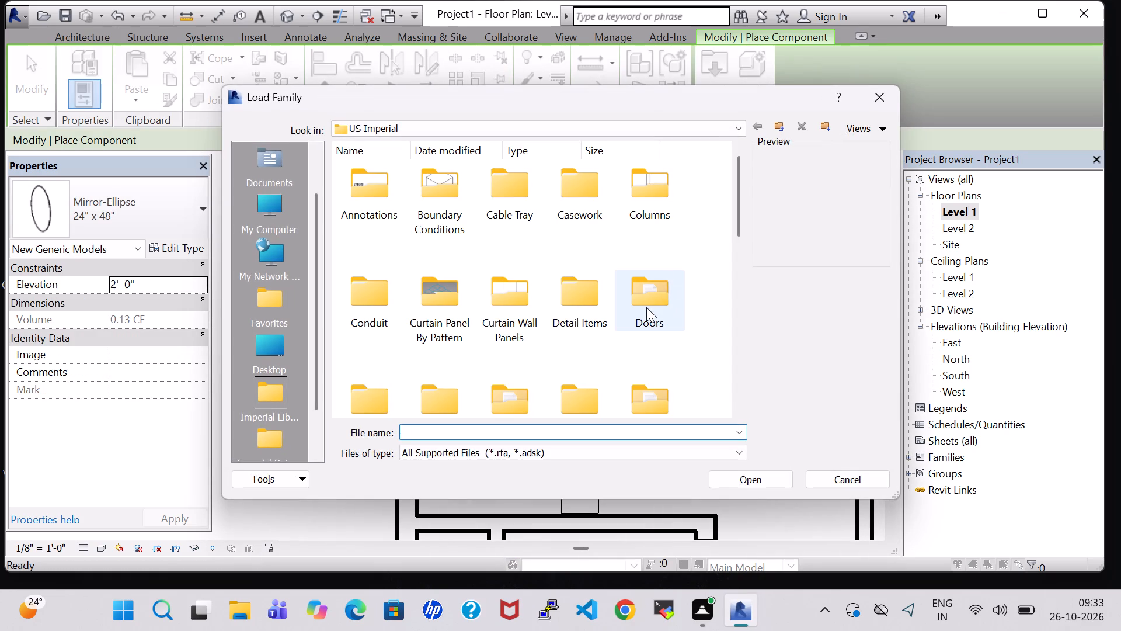
click(646, 306)
key(p)
double_click(430, 193)
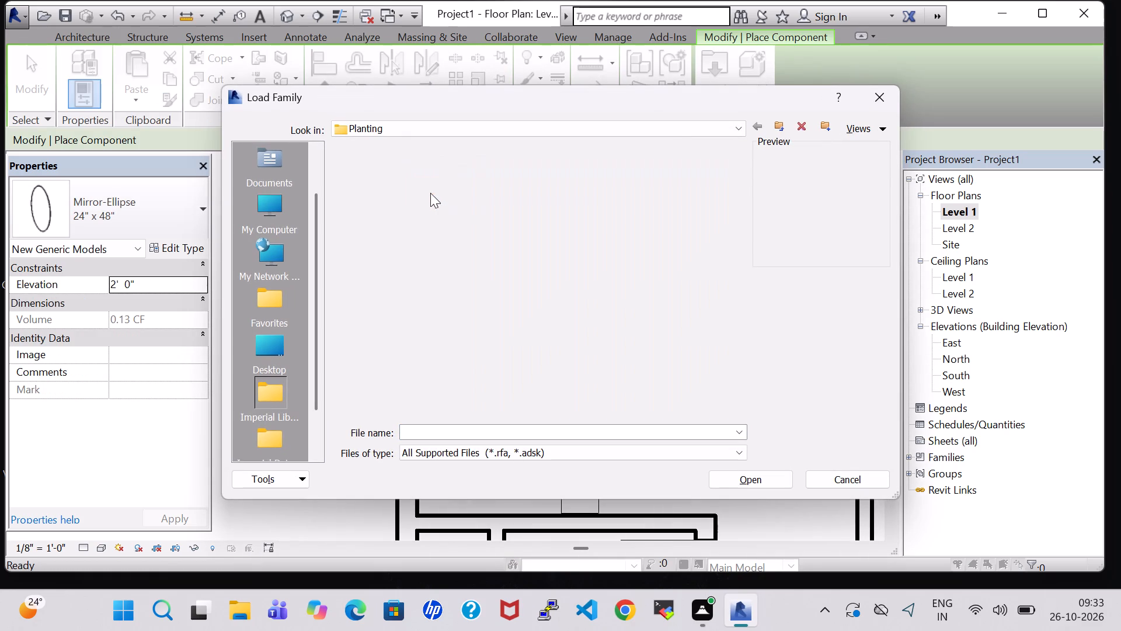
click(366, 192)
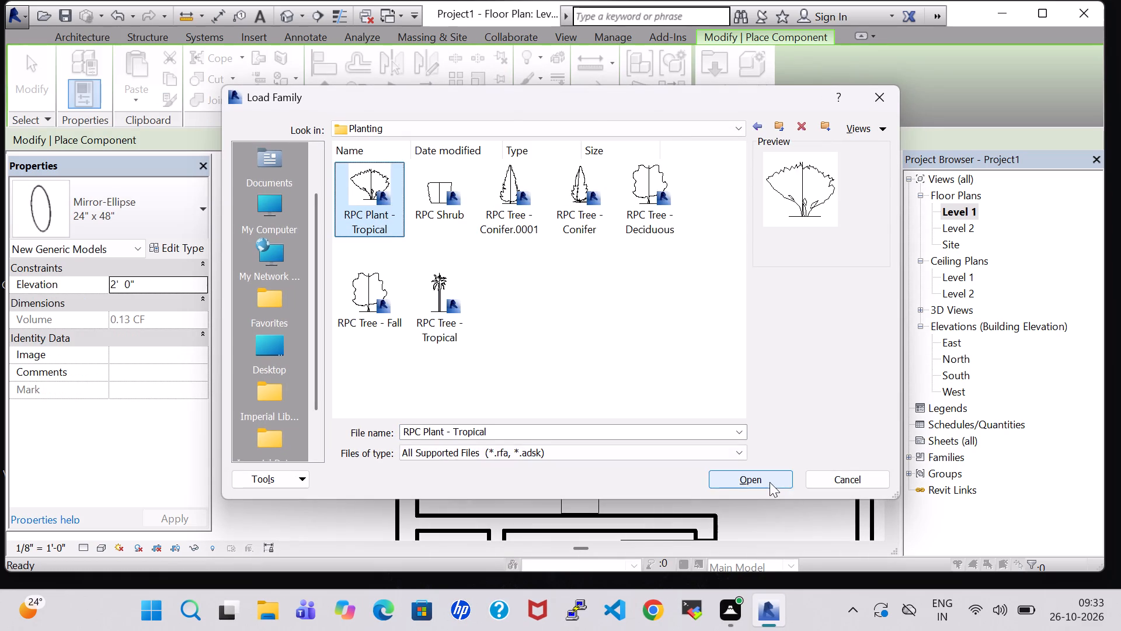
click(770, 482)
Place an Agave - 1.5' plant at the midpoint of the south edge of the end table south of the bed.
click(447, 473)
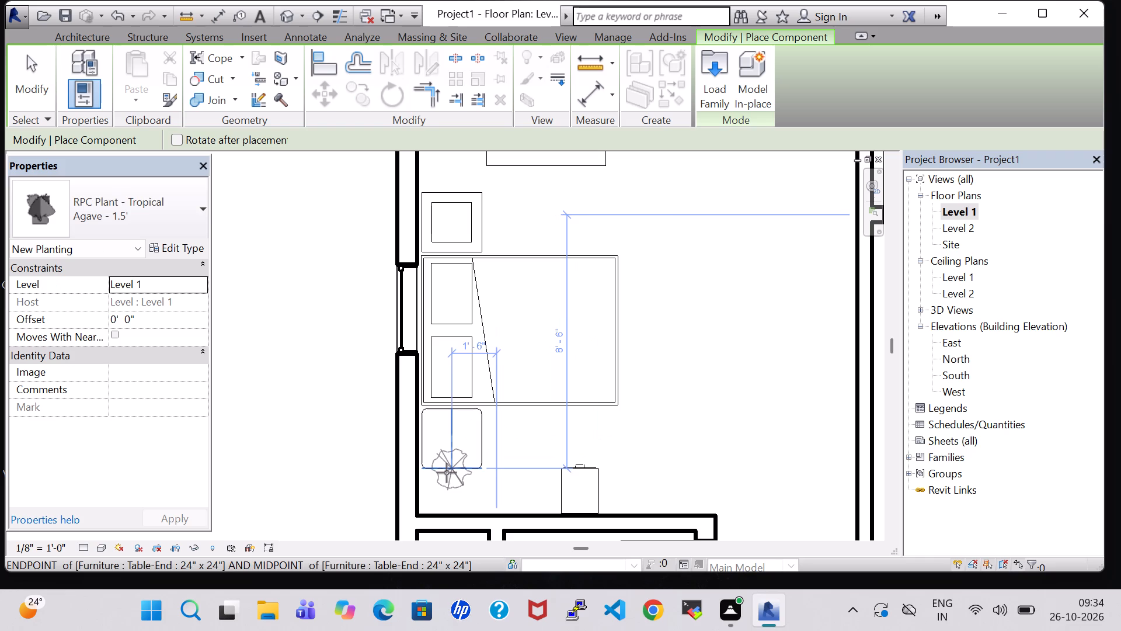
key(Escape)
key(Escape)
Set the agave plant's offset from Level 1 to 2' 0".
click(449, 477)
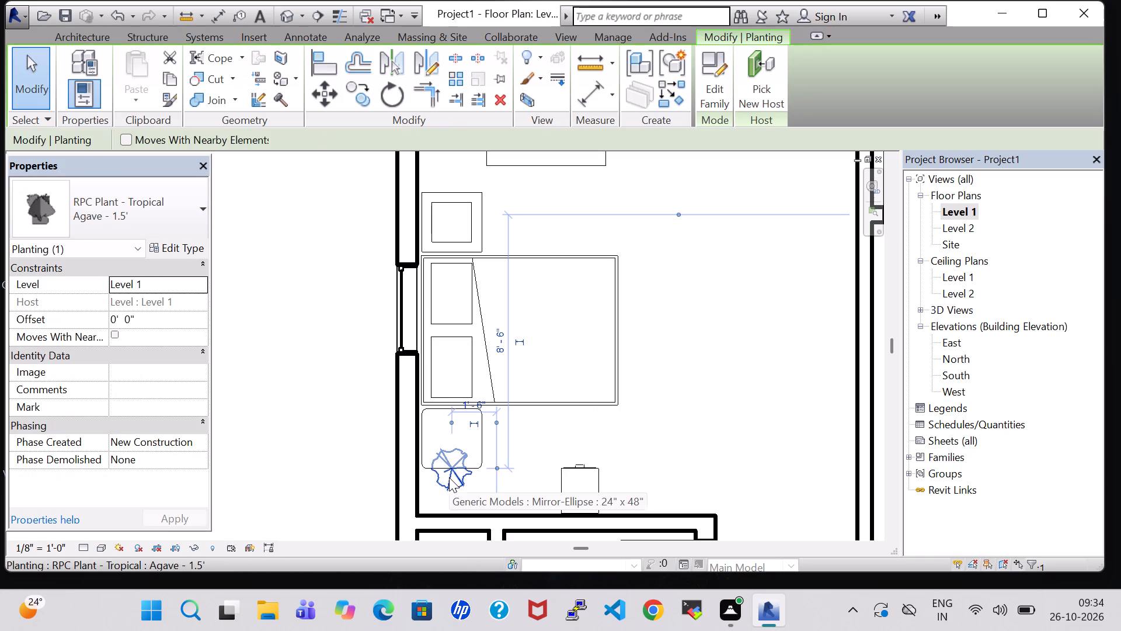
double_click(116, 318)
key(BackSpace)
key(1)
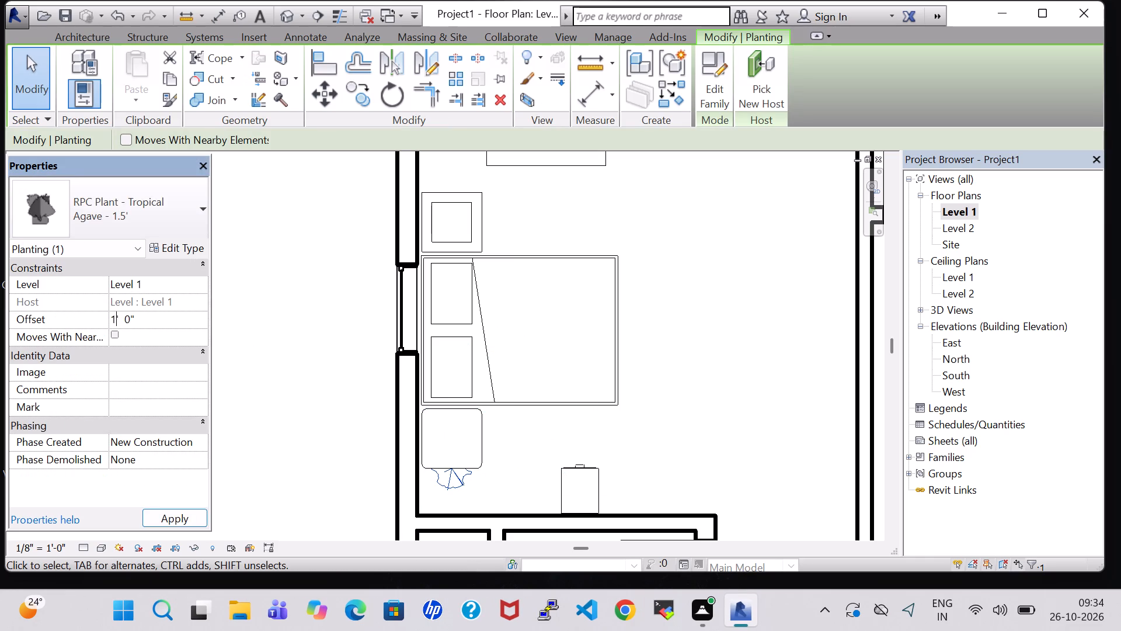
key(BackSpace)
key(1)
key(BackSpace)
key(1)
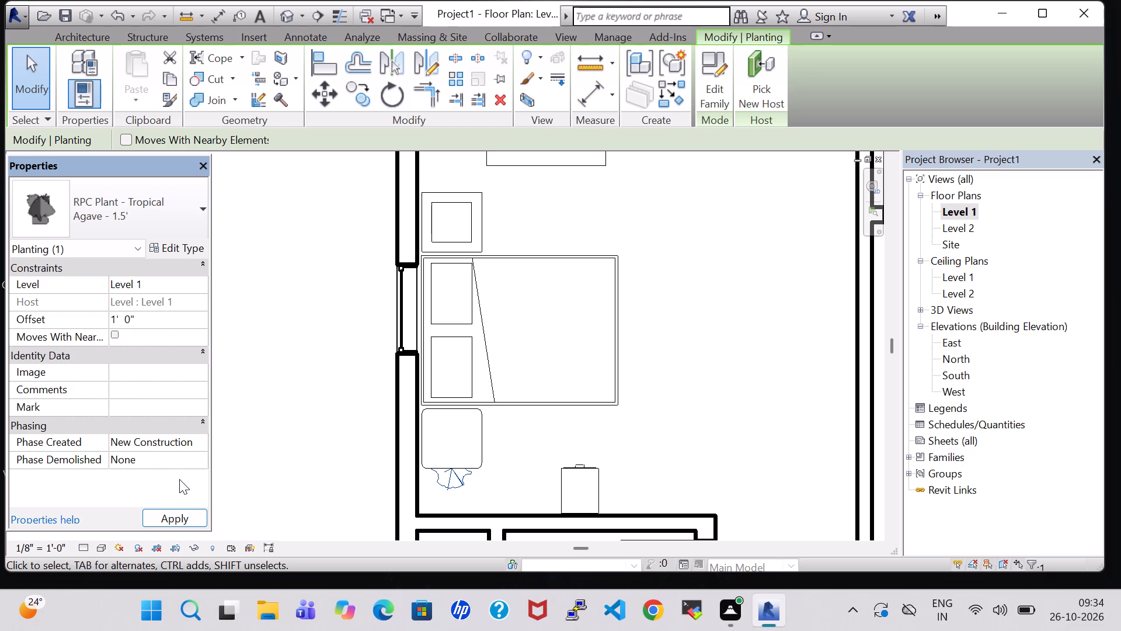
key(BackSpace)
key(2)
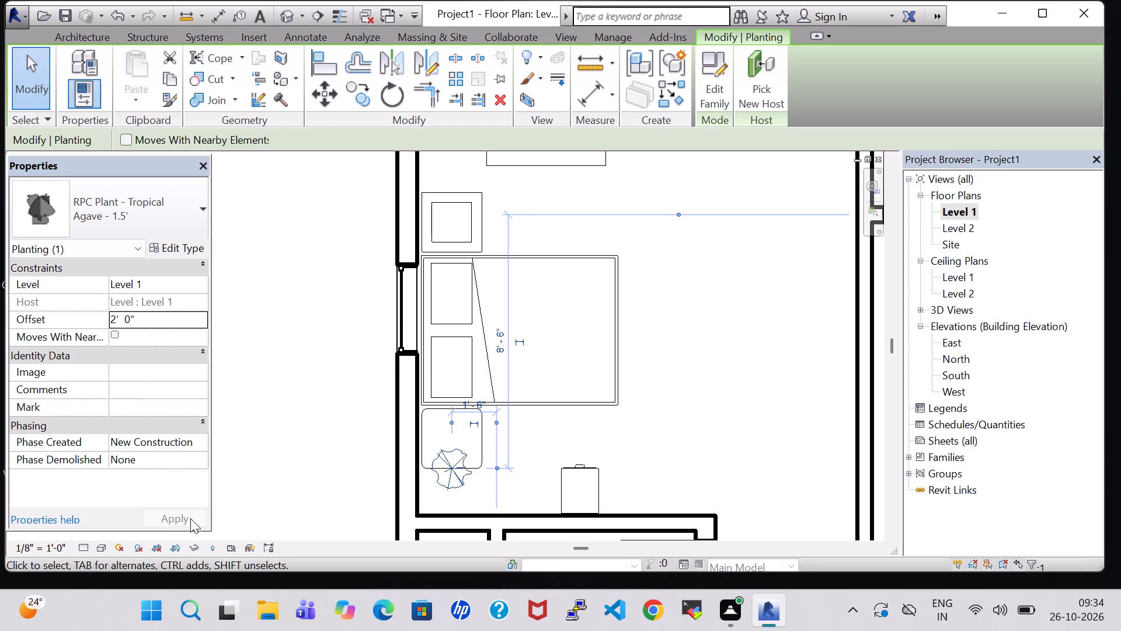
click(190, 518)
click(681, 466)
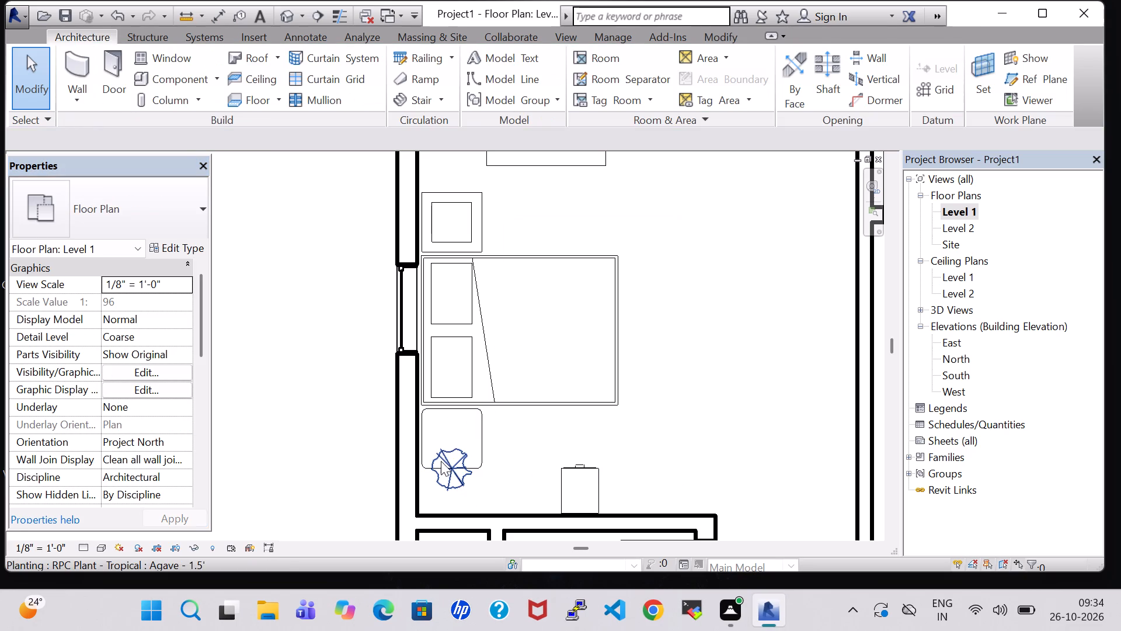
Nudge the agave plant thirteen increments north to center it on the end table.
click(441, 461)
key(Up)
key(Up)
key(Up)
key(Up)
key(Up)
key(Up)
key(Up)
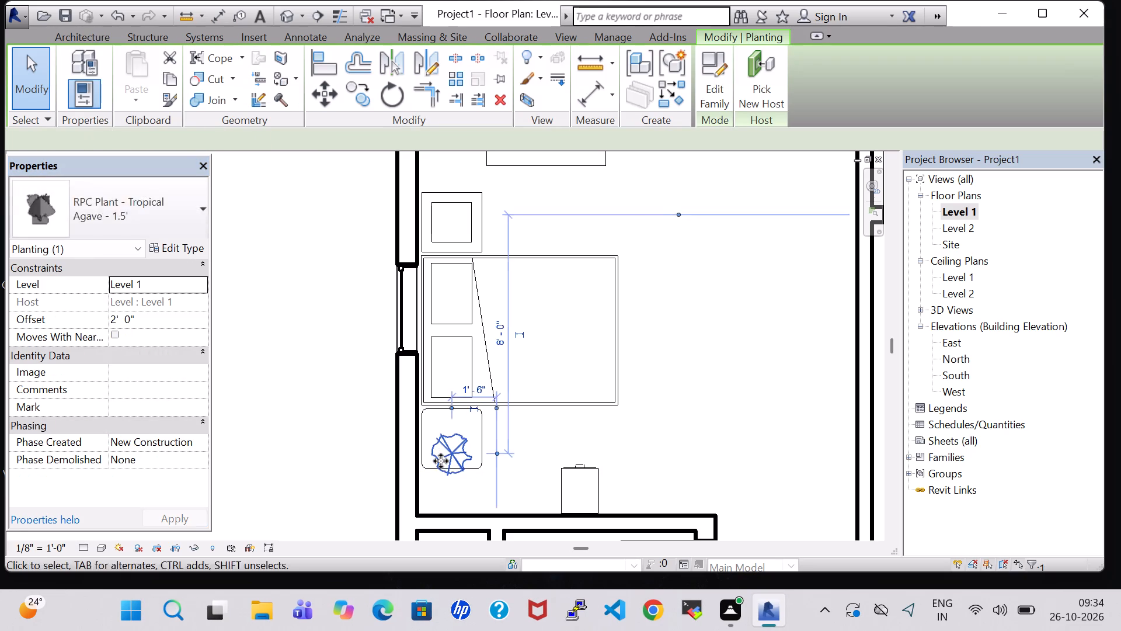
key(Up)
key(Up)
key(Up)
key(Up)
key(Up)
key(Up)
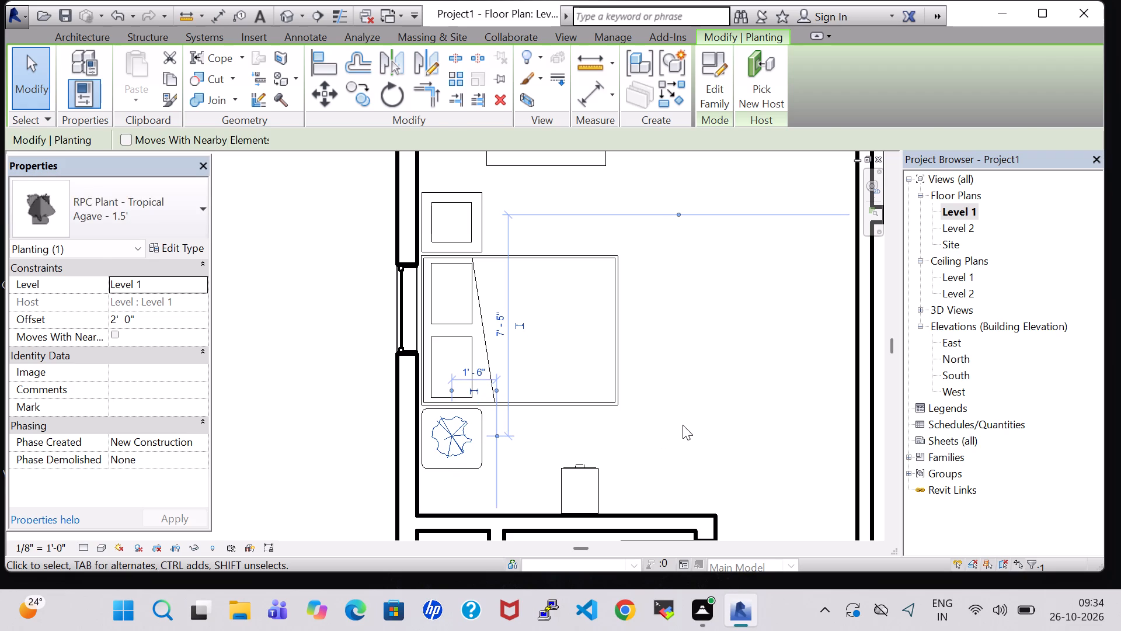
click(683, 425)
Start placing a component and load the TV - Flat Screen family from the US Imperial Furniture library.
scroll(683, 424, down, 6)
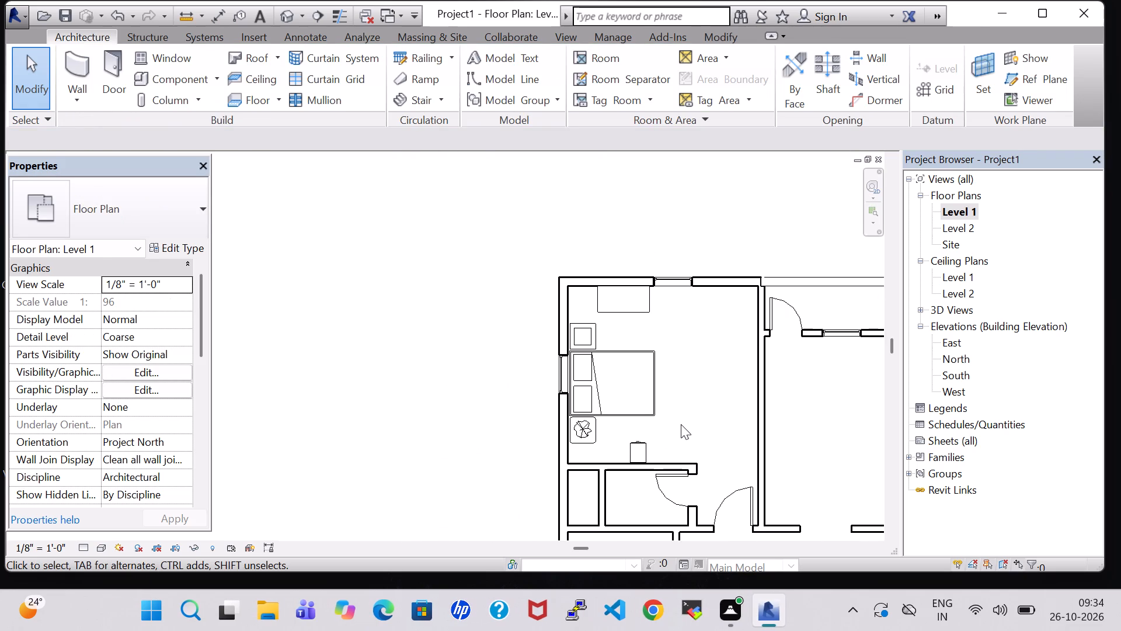
click(172, 82)
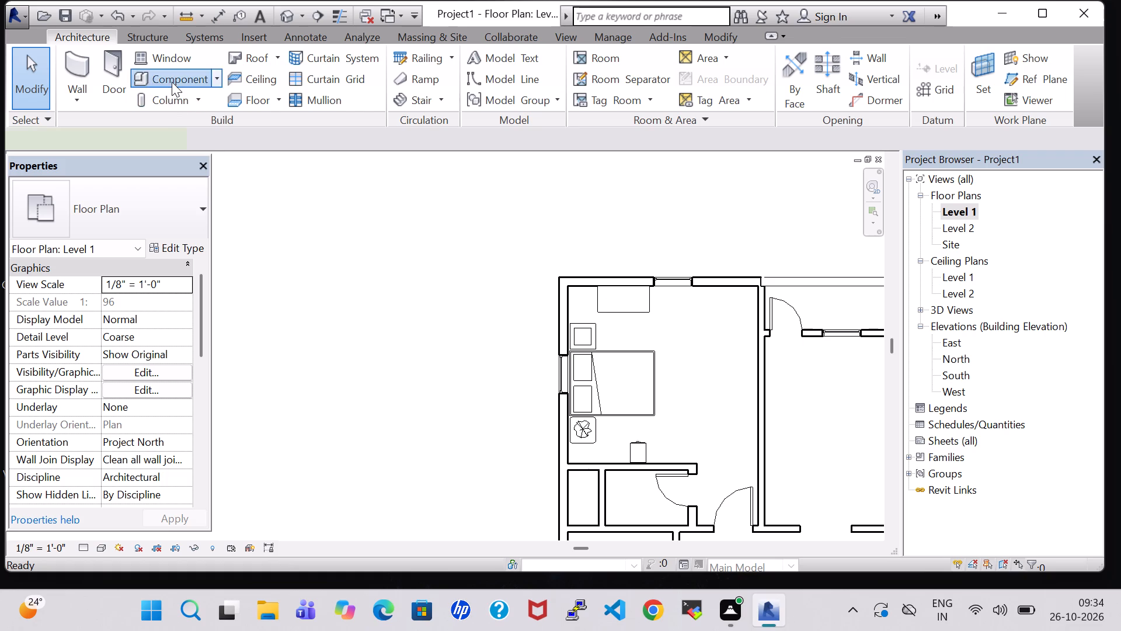
click(718, 88)
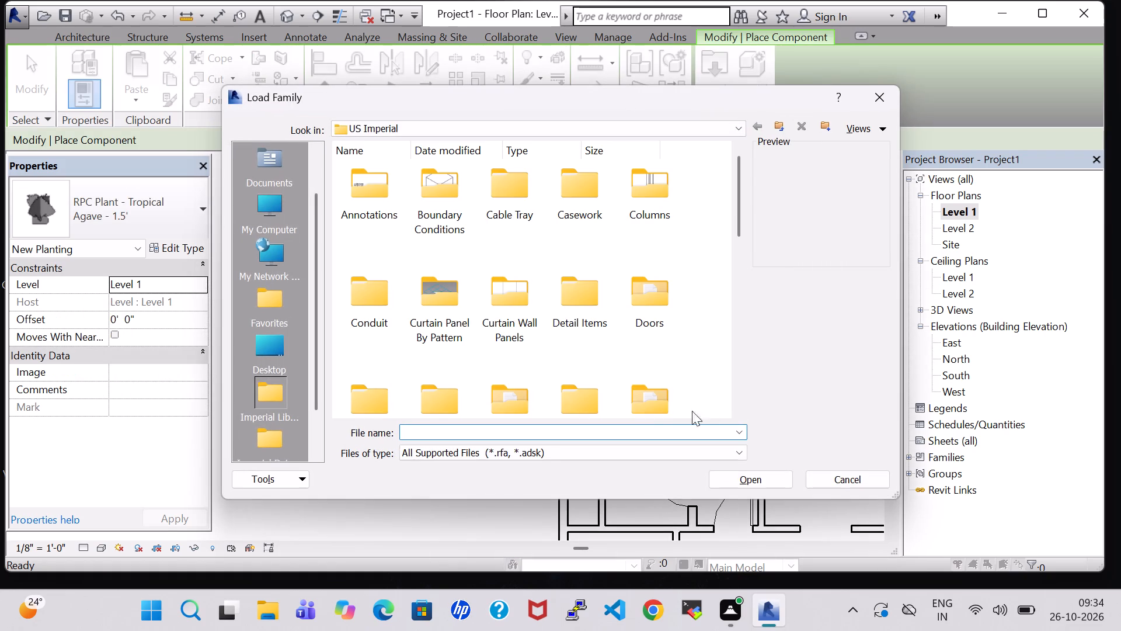
double_click(654, 402)
click(385, 296)
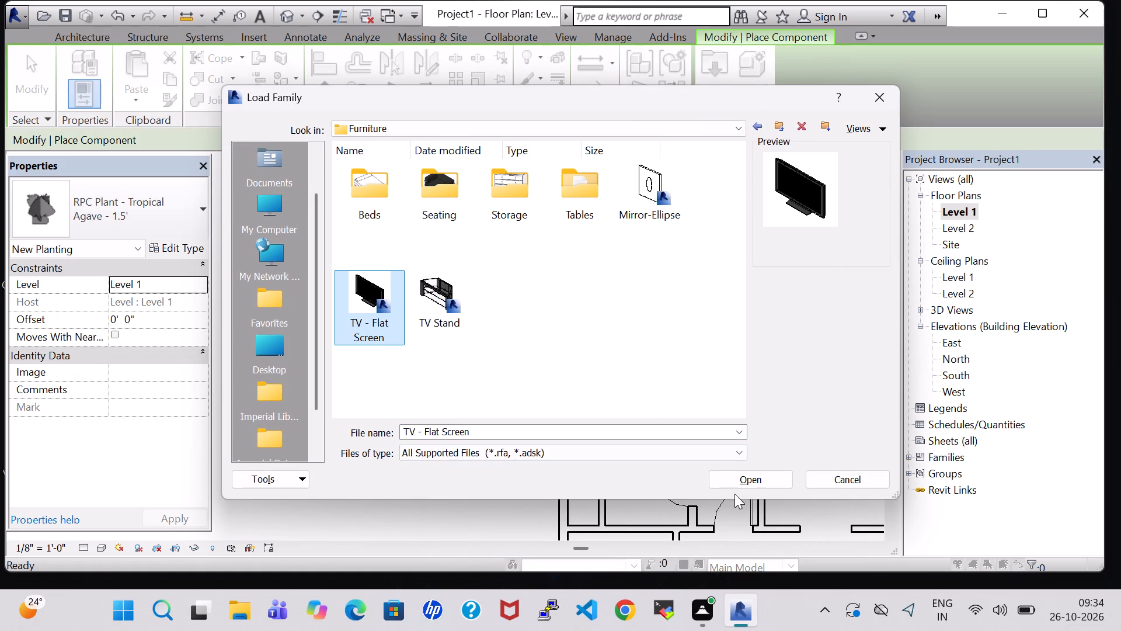
click(744, 479)
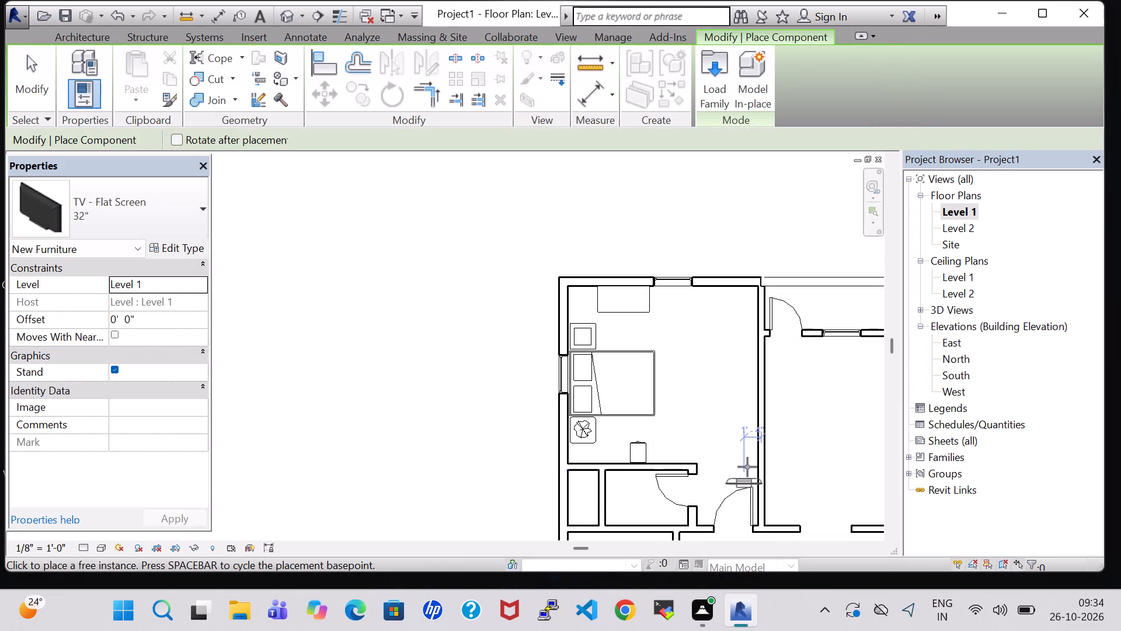
Place the 32" flat-screen TV rotated parallel to the bedroom's east wall, in line with the centre of the bed.
key(space)
key(space)
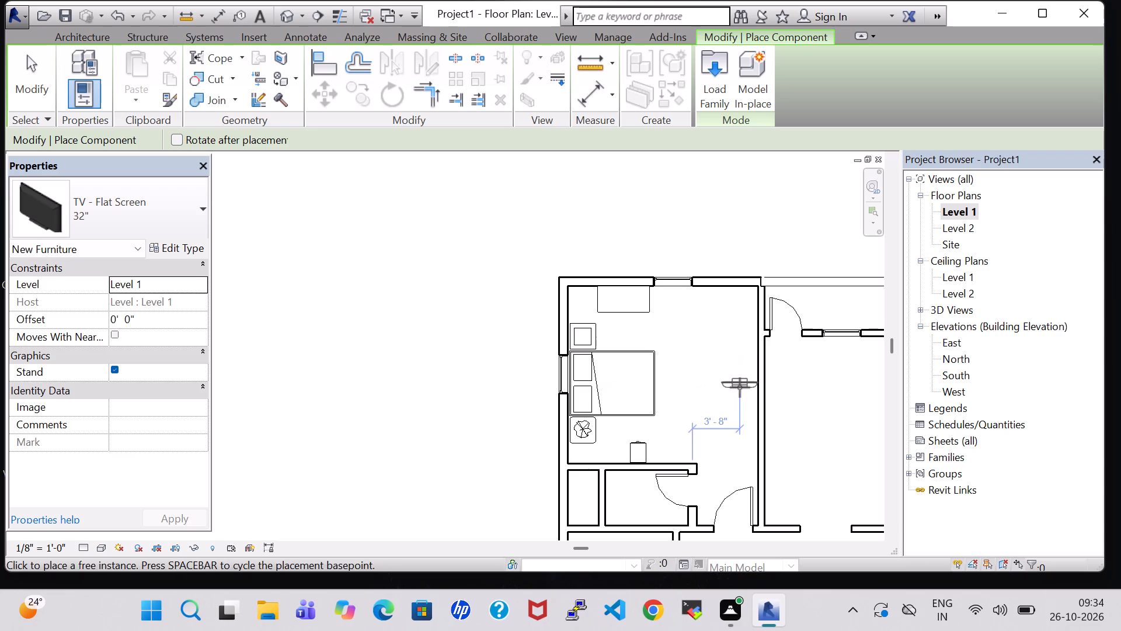
key(space)
scroll(740, 387, up, 4)
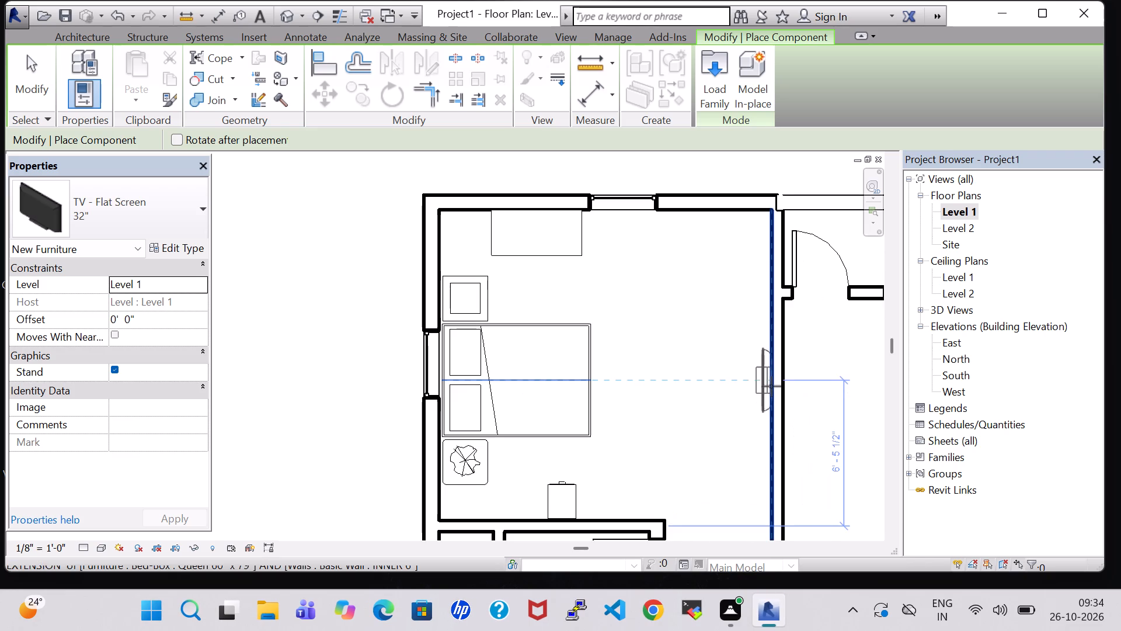
click(771, 385)
key(Escape)
key(Escape)
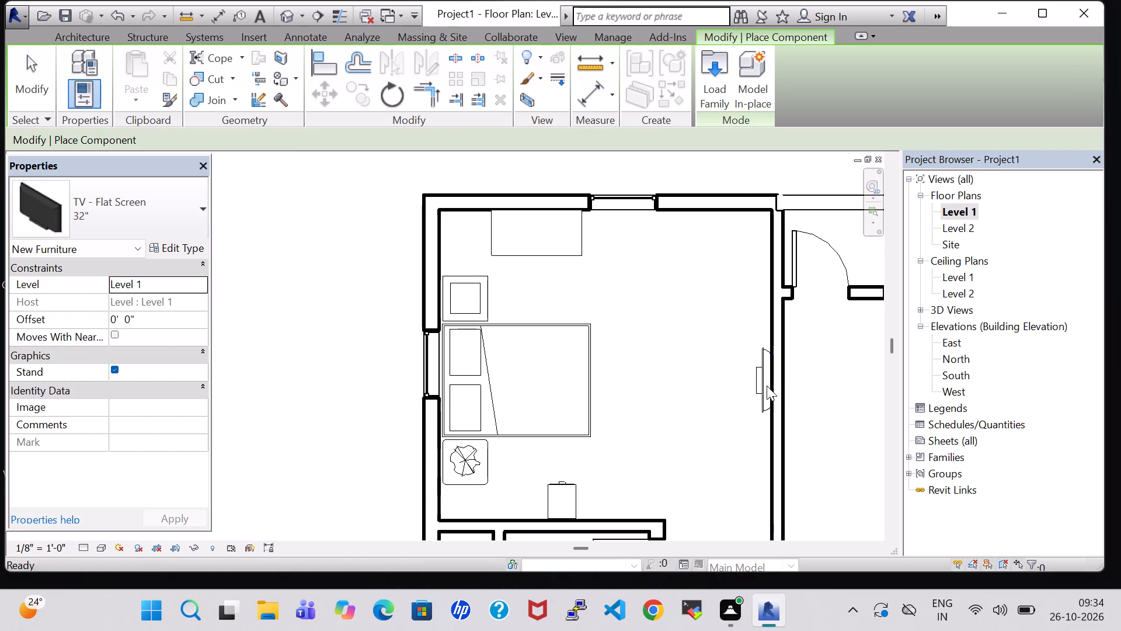
Change the bedroom TV on the east wall to the 42" type.
click(757, 386)
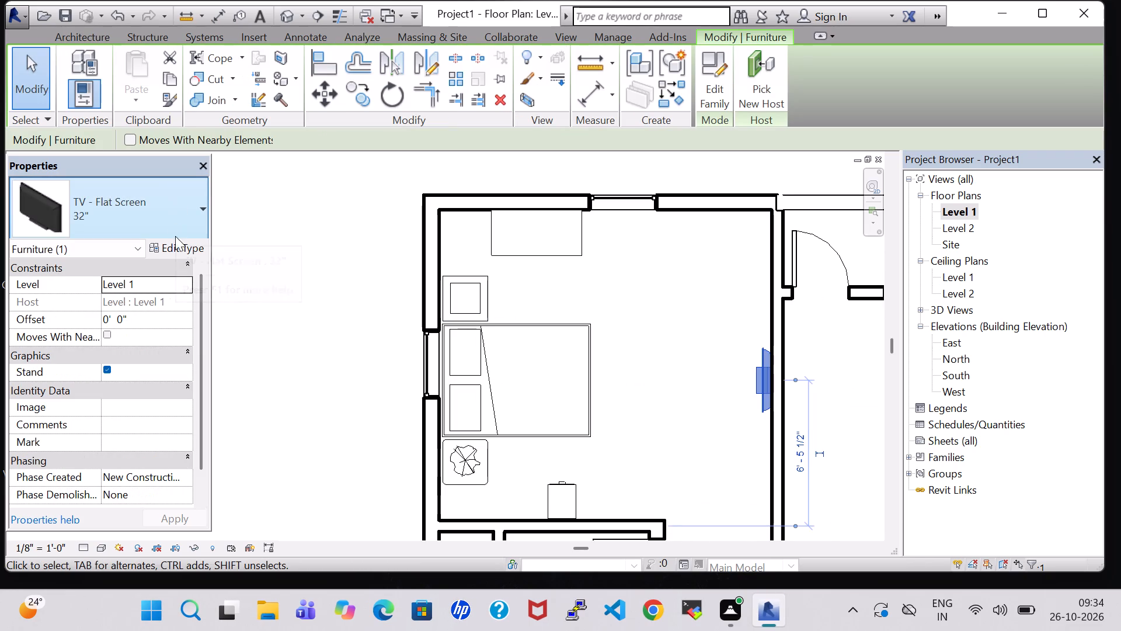
click(175, 245)
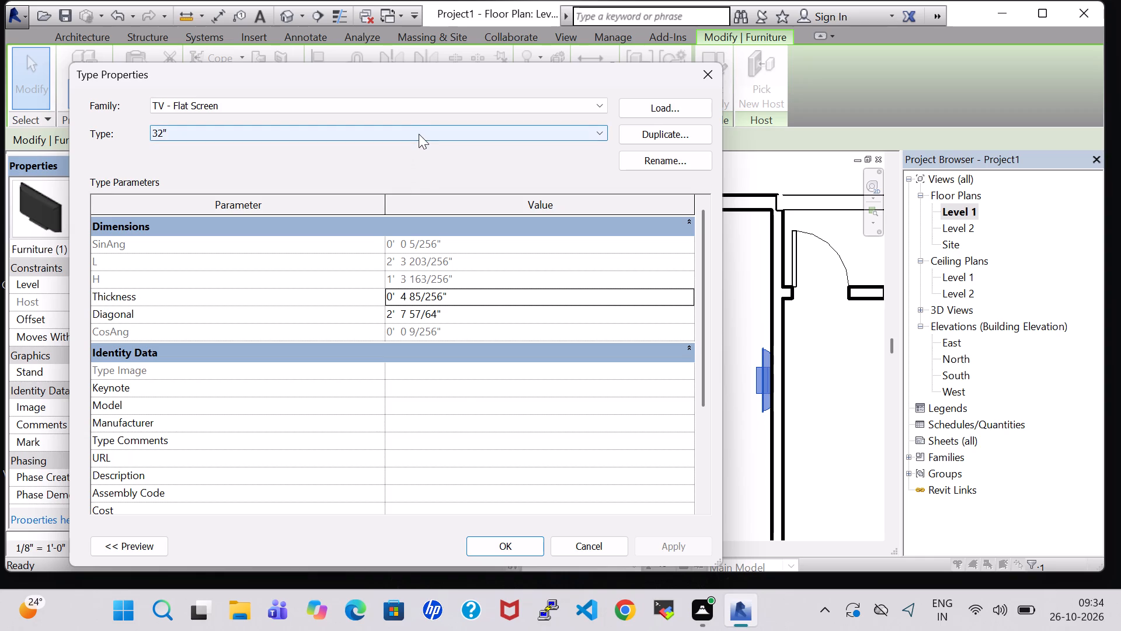
click(419, 134)
click(418, 171)
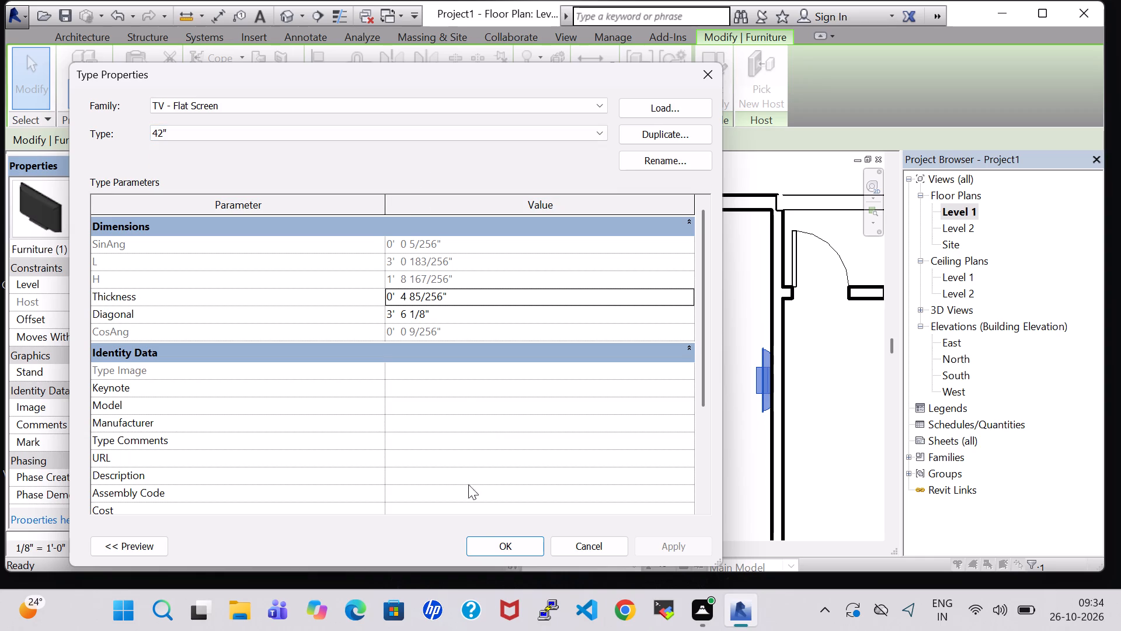
click(497, 553)
click(673, 393)
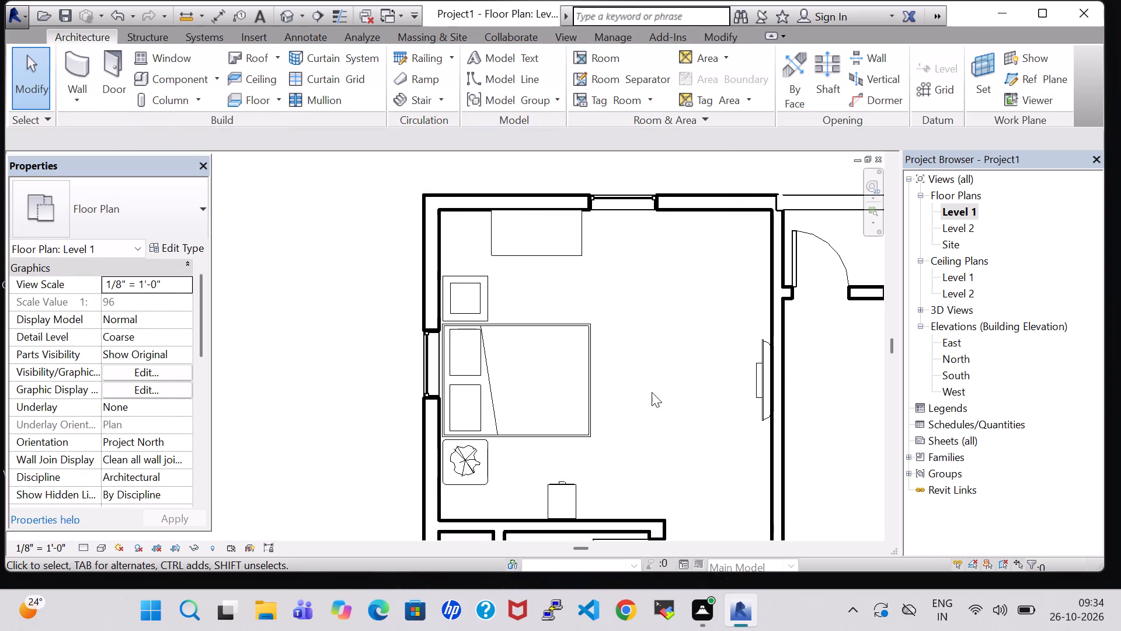
Start placing a component and load the Chair-Corbu family from the US Imperial Furniture Seating library.
click(197, 78)
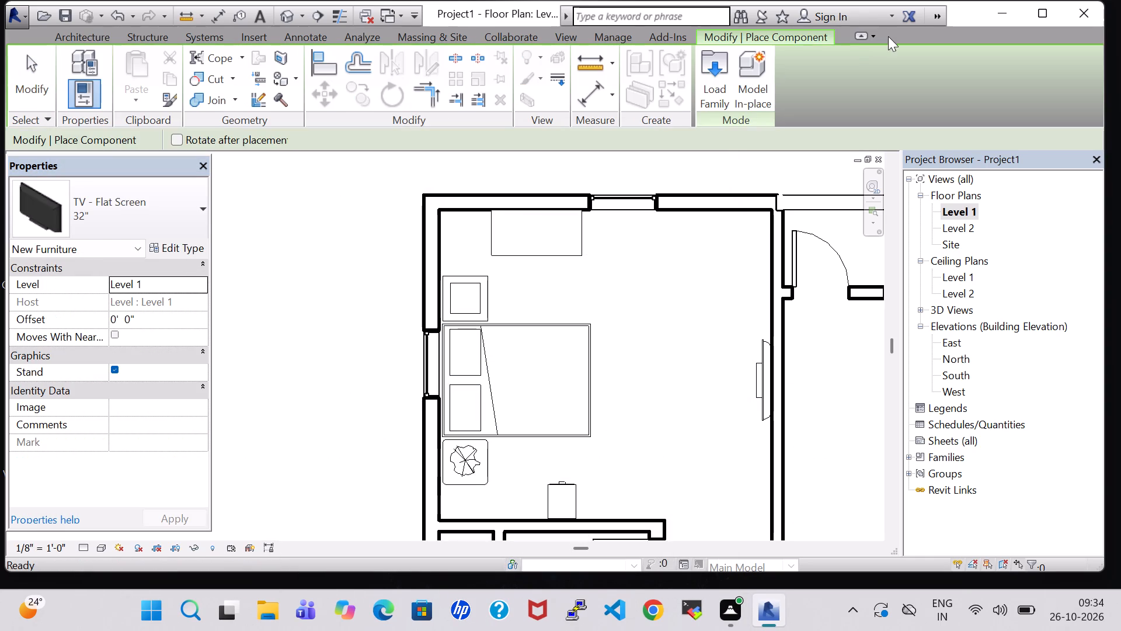
click(723, 75)
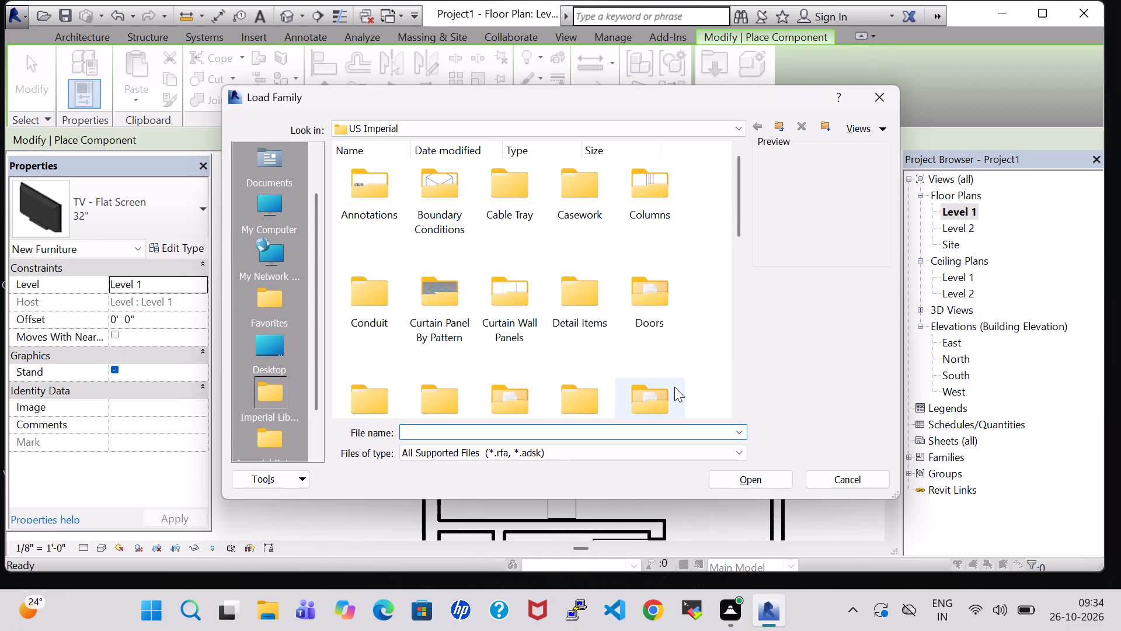
double_click(674, 387)
double_click(448, 188)
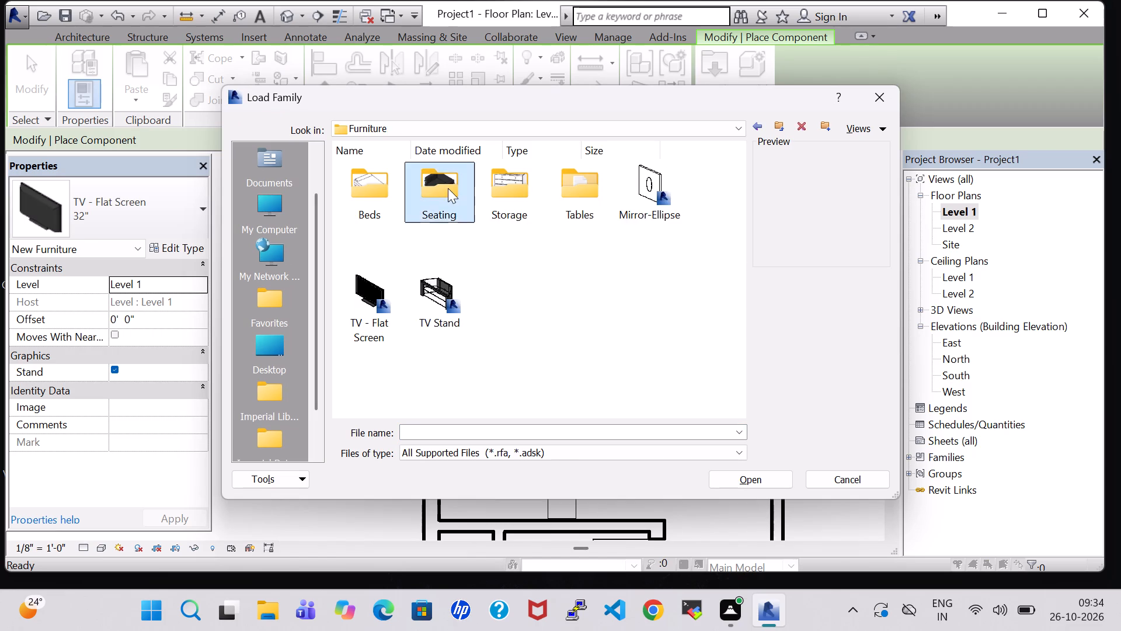
click(555, 176)
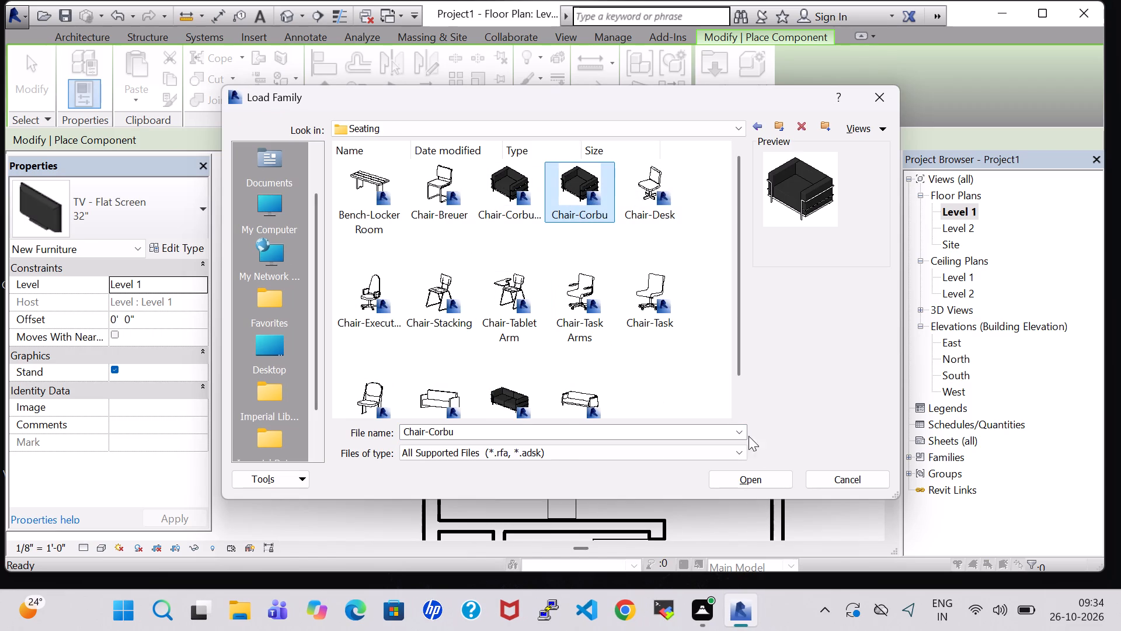
click(770, 474)
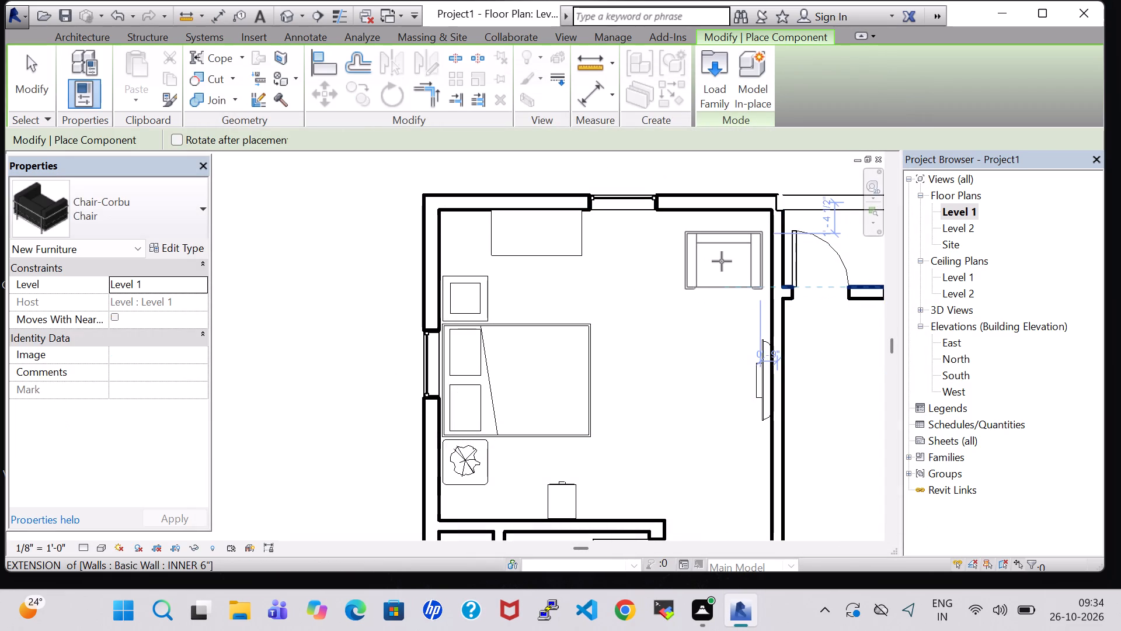
Place the Chair-Corbu chair in the bedroom's northeast corner, rotated so its back faces the east wall.
key(space)
key(space)
key(space)
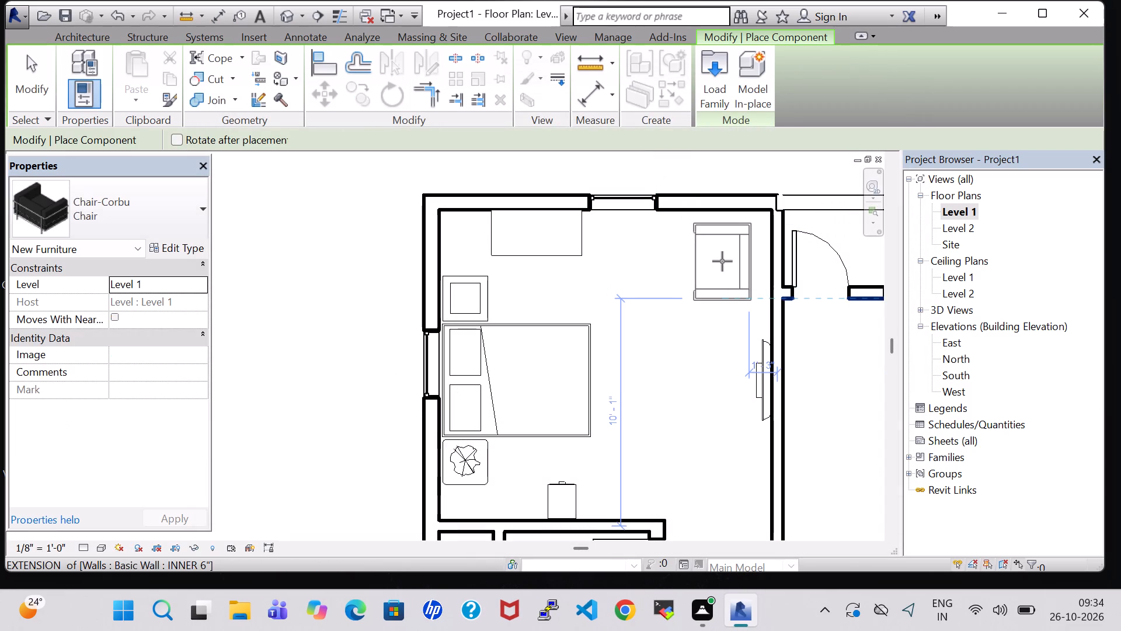
scroll(730, 256, up, 6)
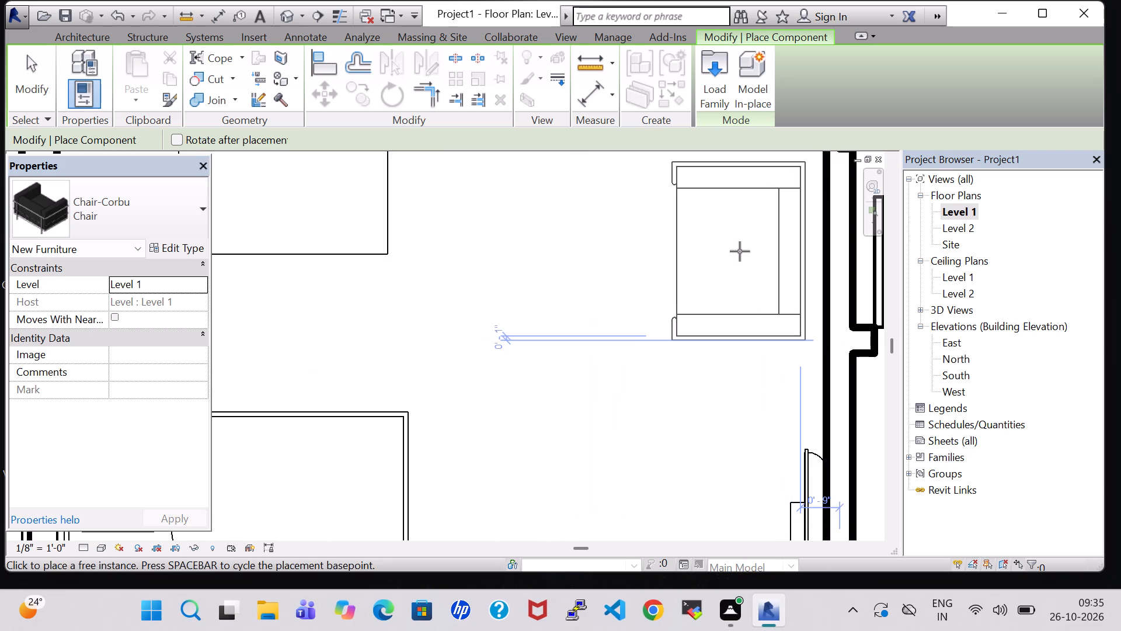
middle_drag(740, 251, 719, 307)
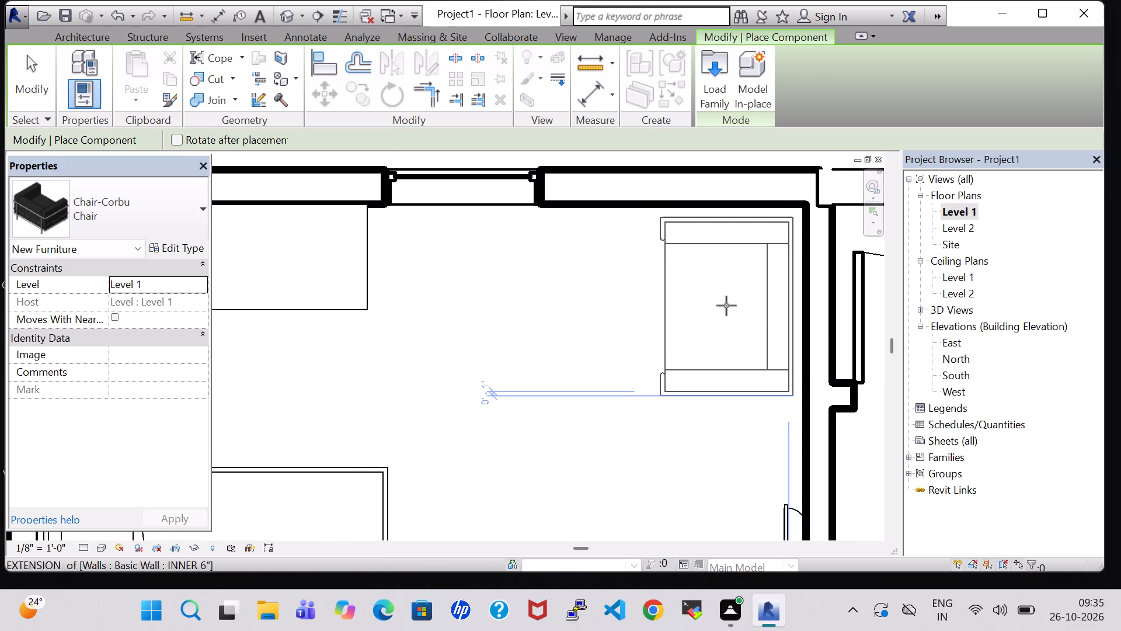
click(726, 306)
key(Escape)
key(Escape)
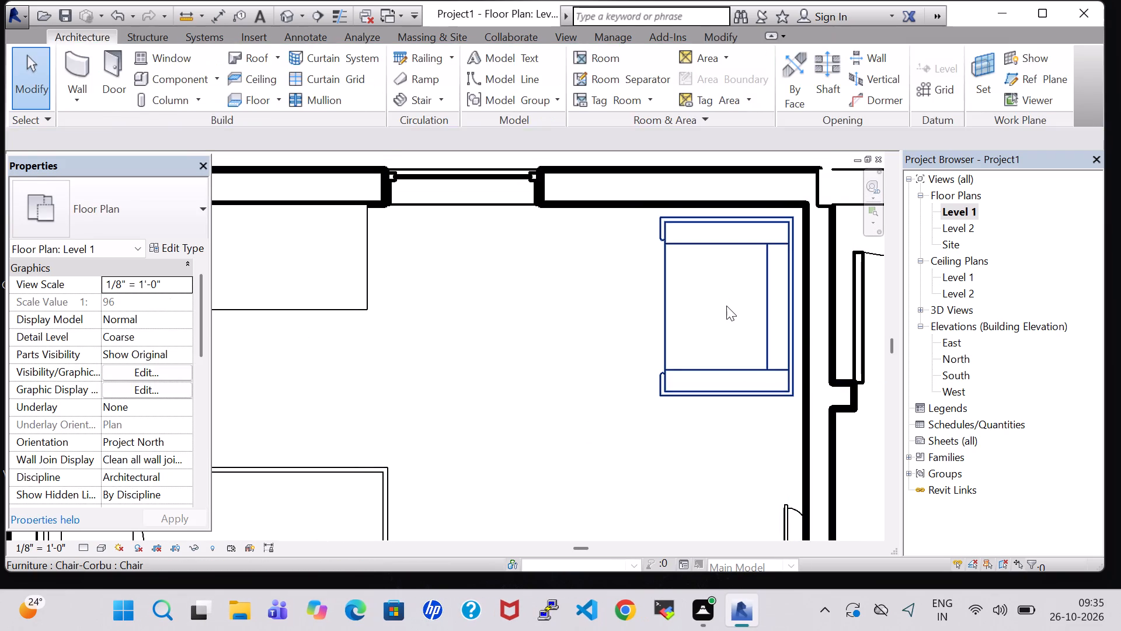
Nudge the Chair-Corbu chair one increment east and one increment north.
click(726, 306)
key(Right)
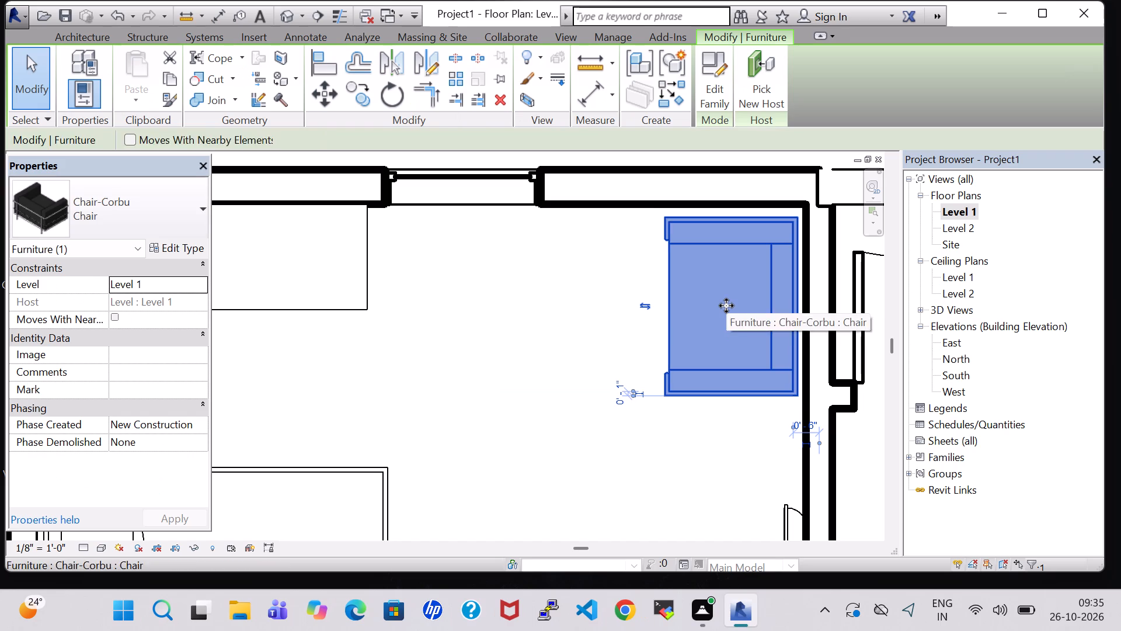
key(Up)
click(486, 282)
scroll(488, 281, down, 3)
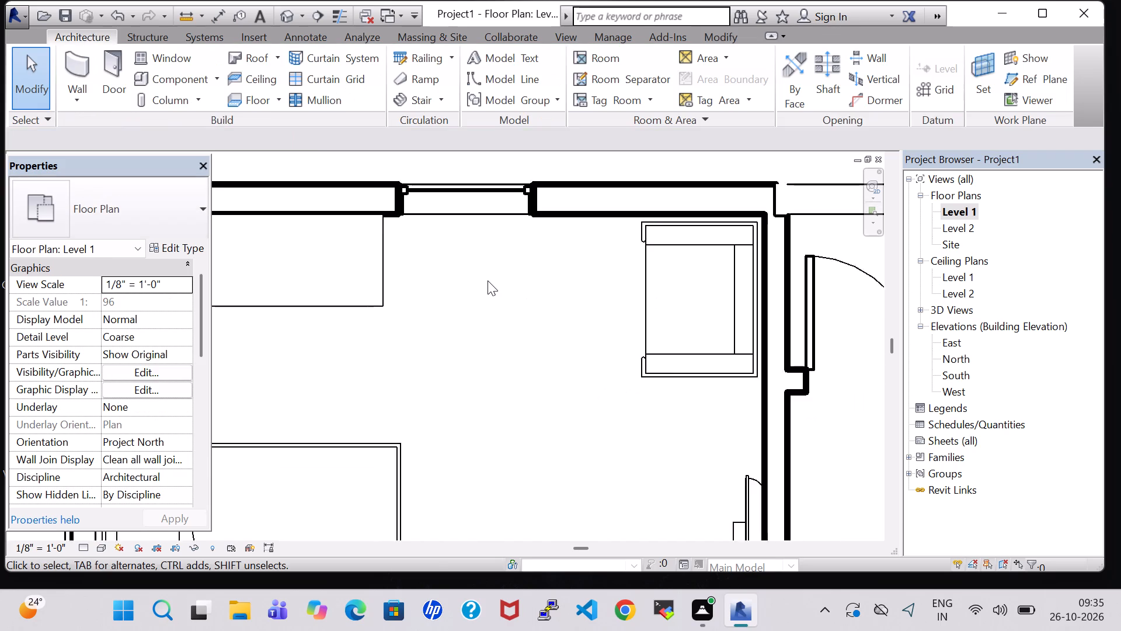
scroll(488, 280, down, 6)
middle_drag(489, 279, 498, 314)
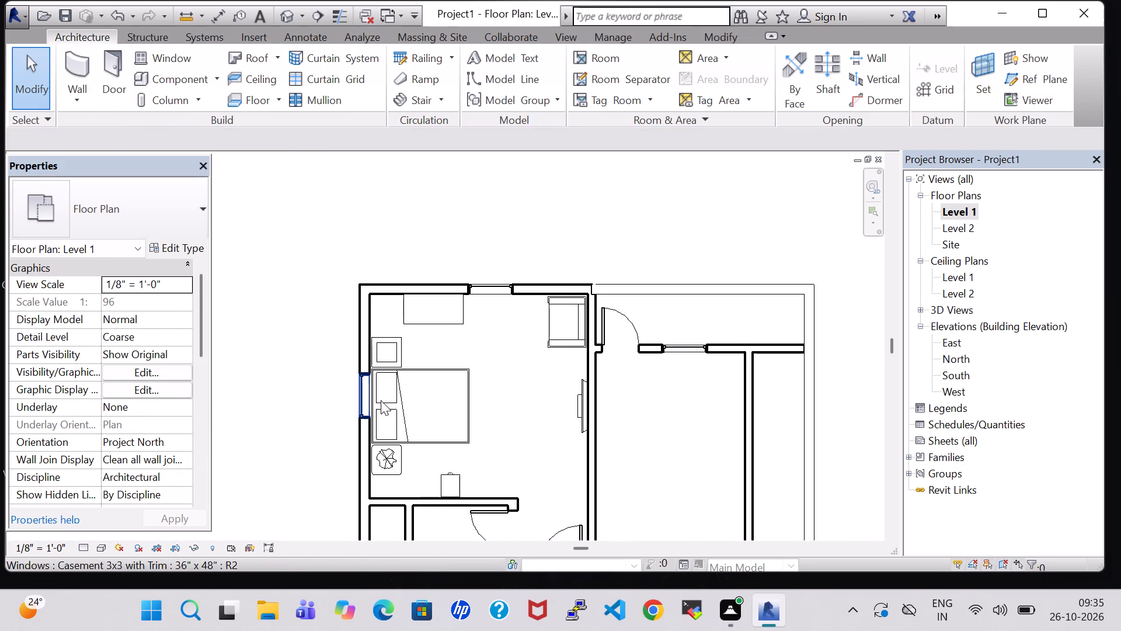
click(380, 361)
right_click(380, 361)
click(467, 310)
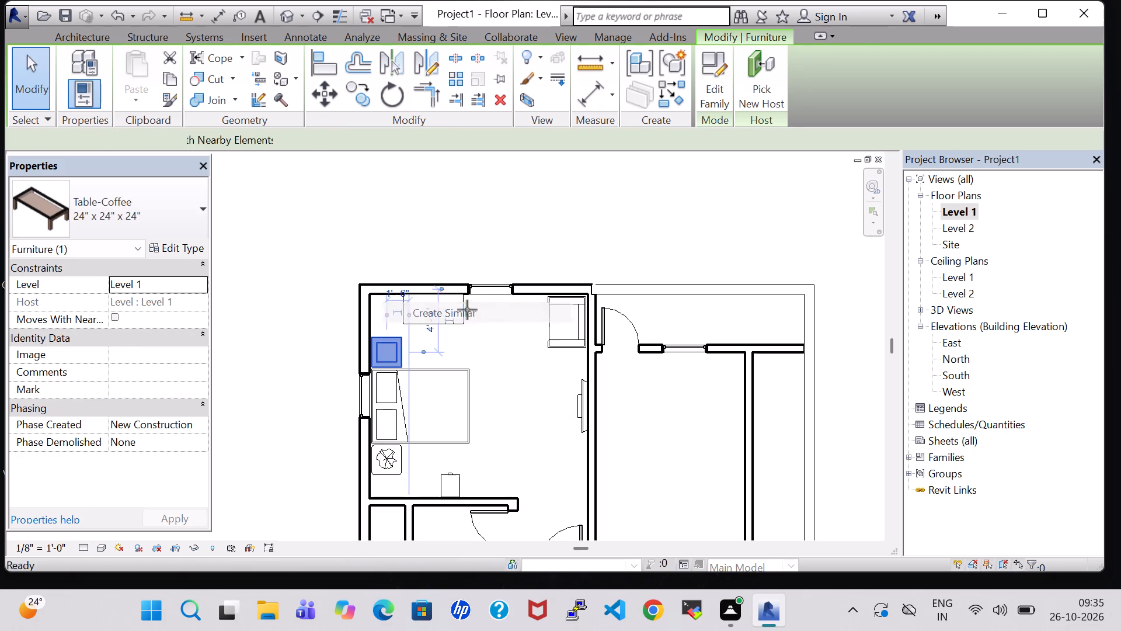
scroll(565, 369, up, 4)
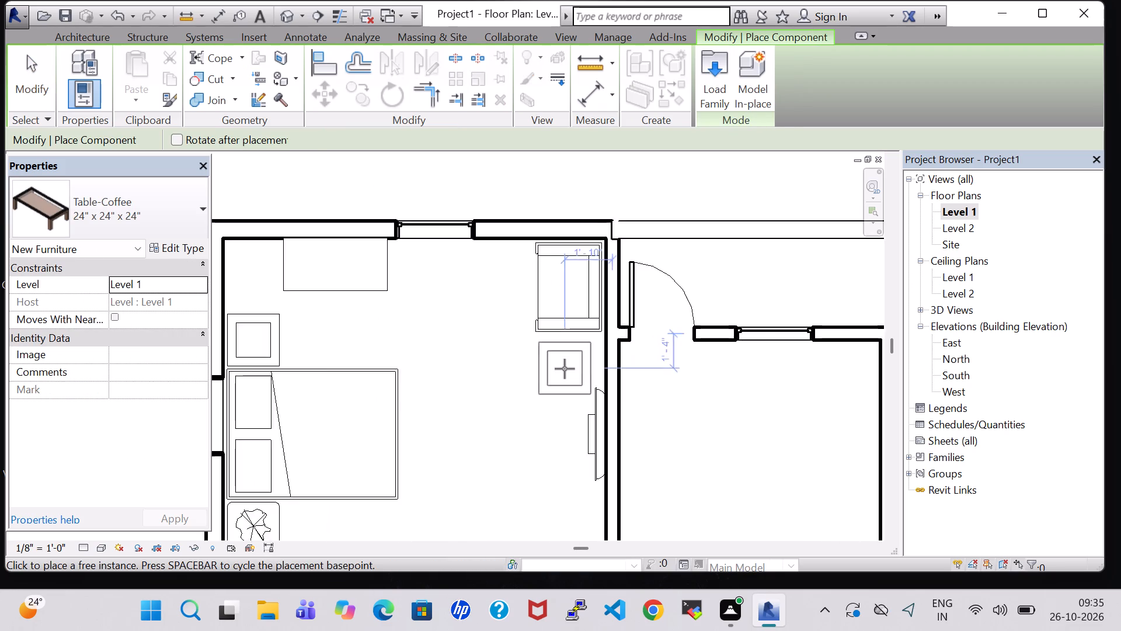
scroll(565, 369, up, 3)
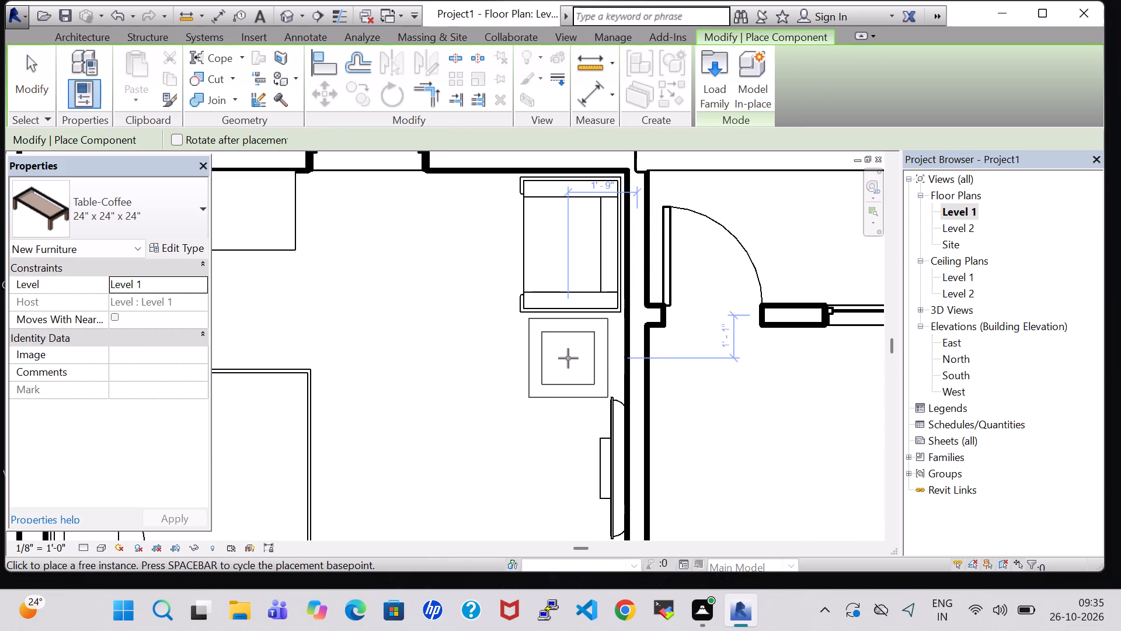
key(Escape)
Create a similar 24" x 24" end table from the one south of the bed and place it just south of the chair.
scroll(447, 342, down, 4)
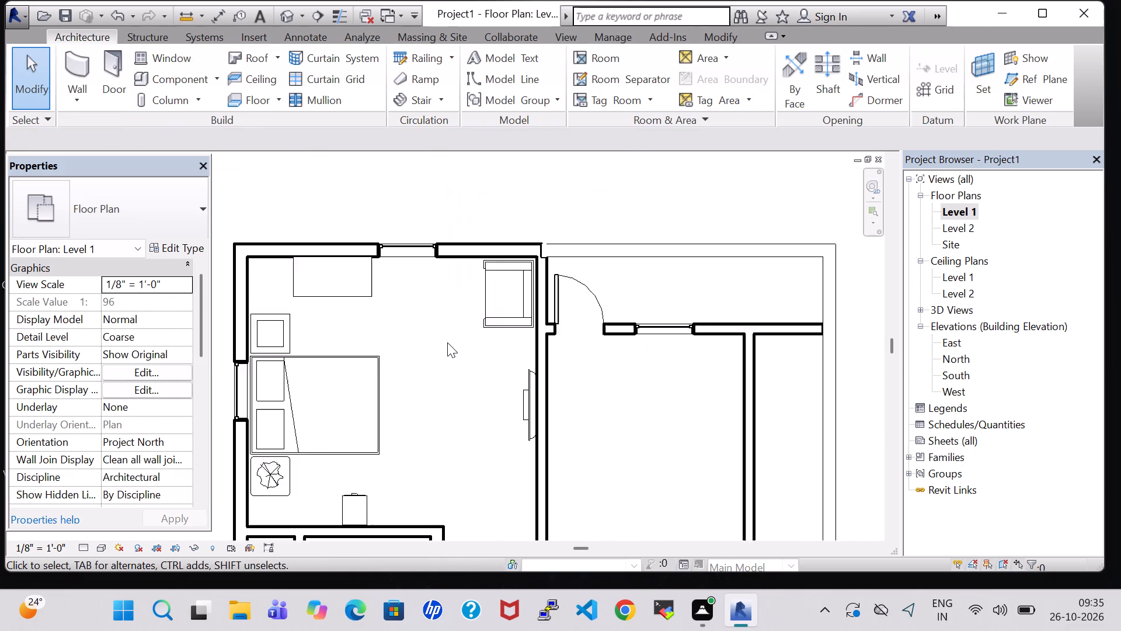
scroll(447, 342, down, 3)
click(335, 443)
right_click(335, 443)
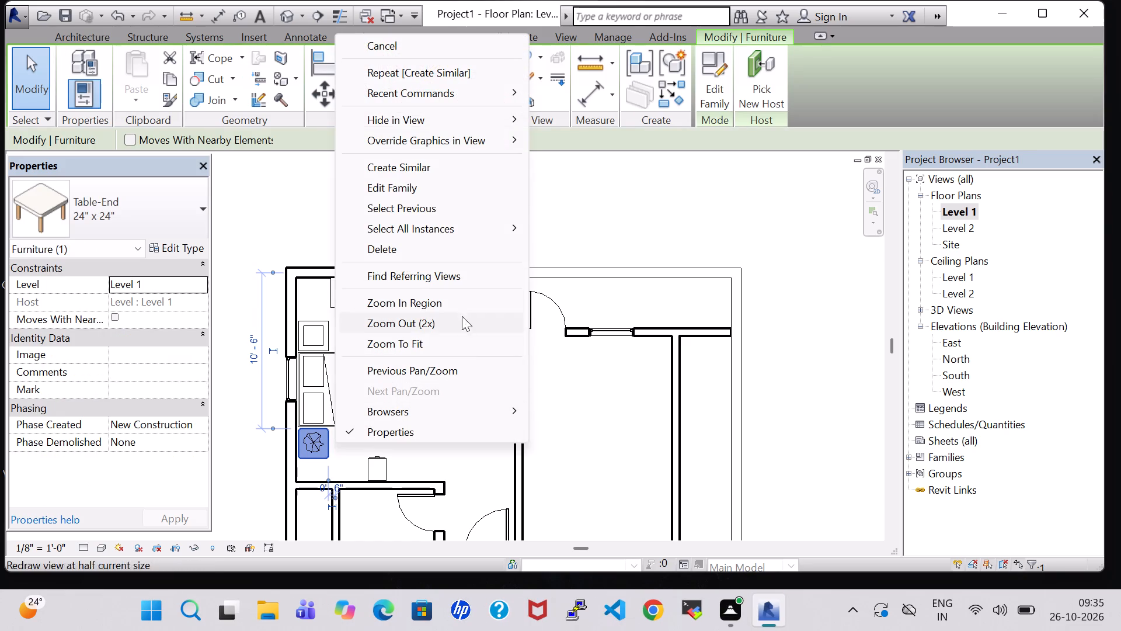
click(433, 173)
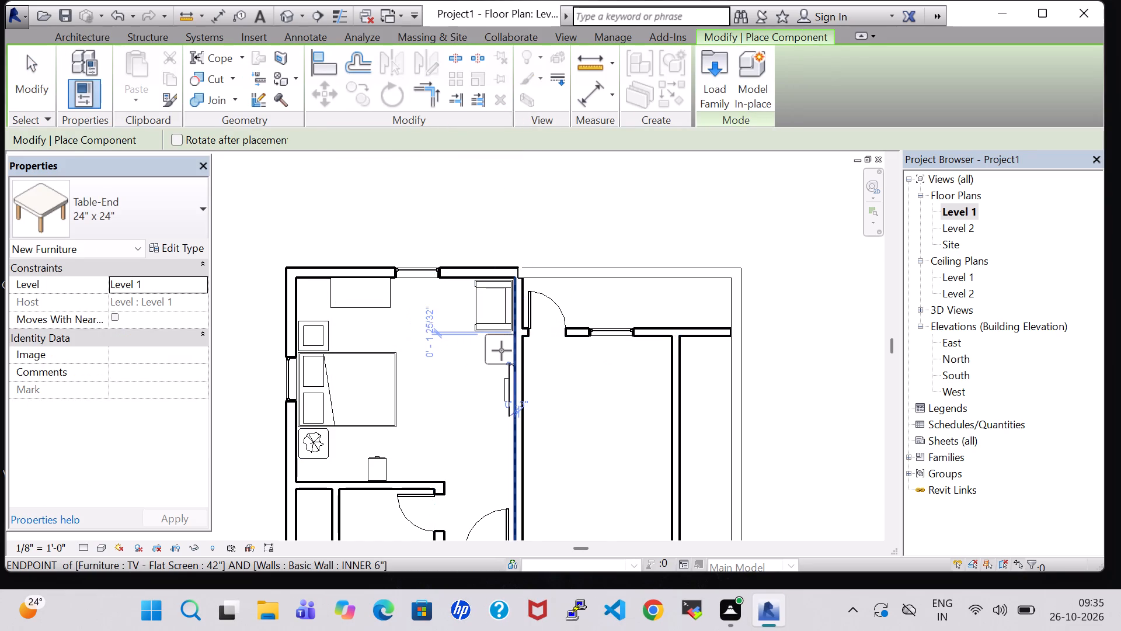
scroll(490, 351, up, 8)
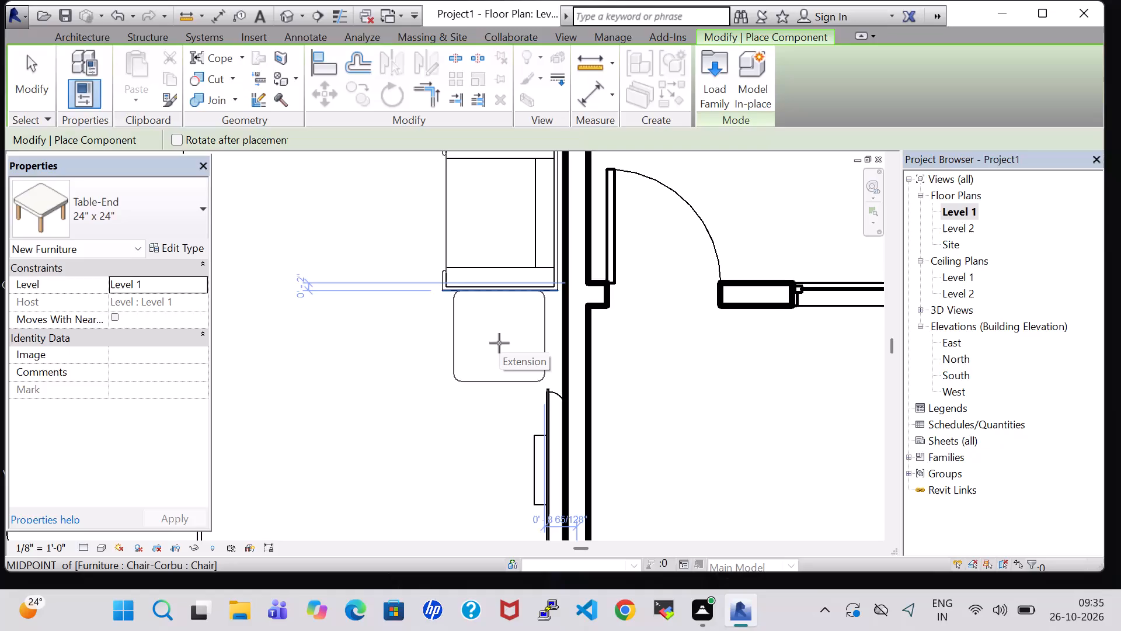
click(499, 345)
key(Escape)
key(Escape)
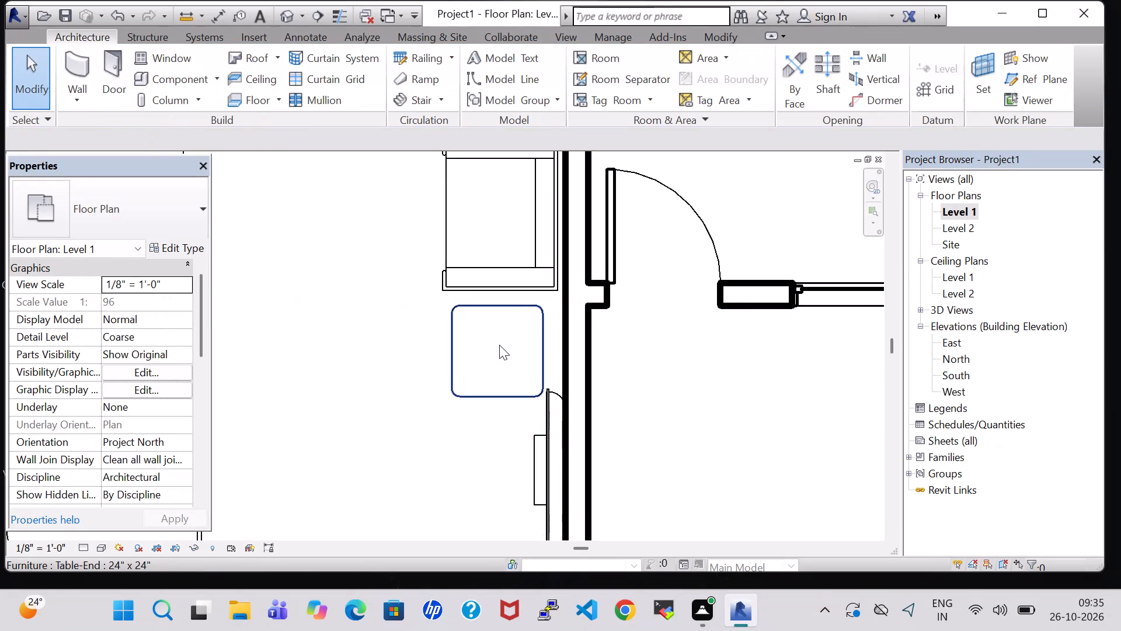
Nudge the new end table three increments north and four increments east, toward the chair and the east wall.
click(499, 345)
key(Up)
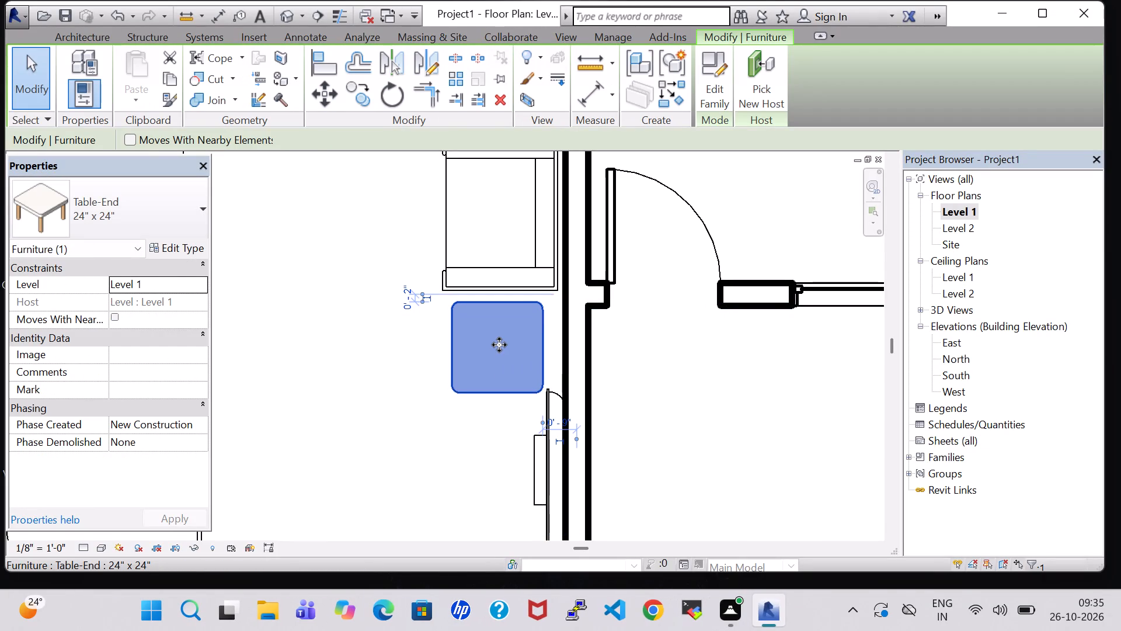
key(Up)
key(Right)
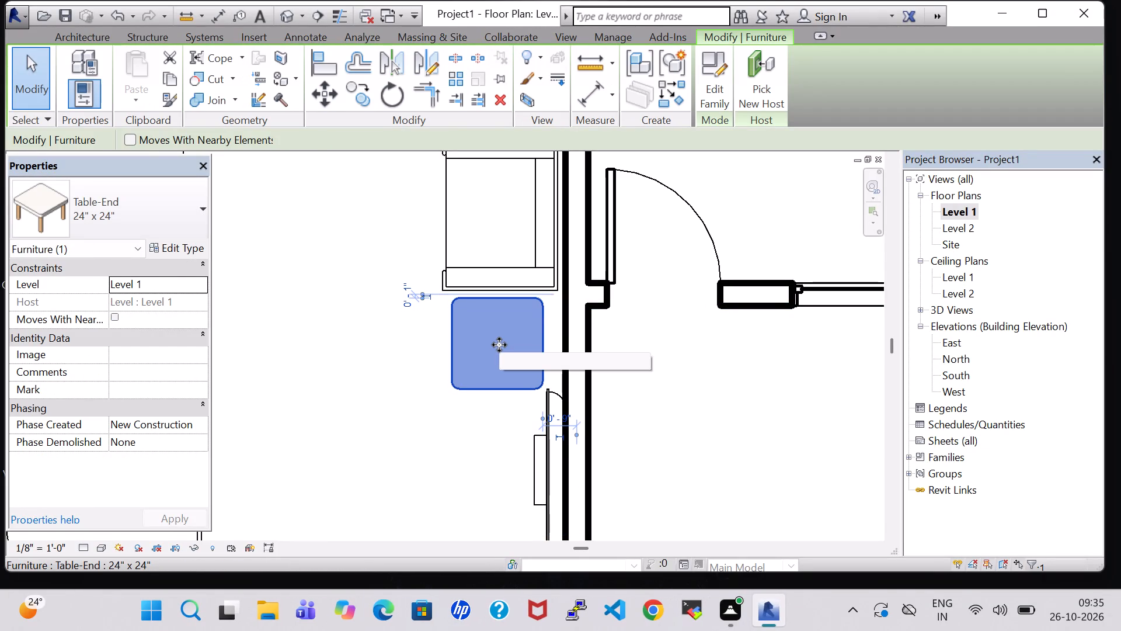
key(Right)
key(Right)
key(Up)
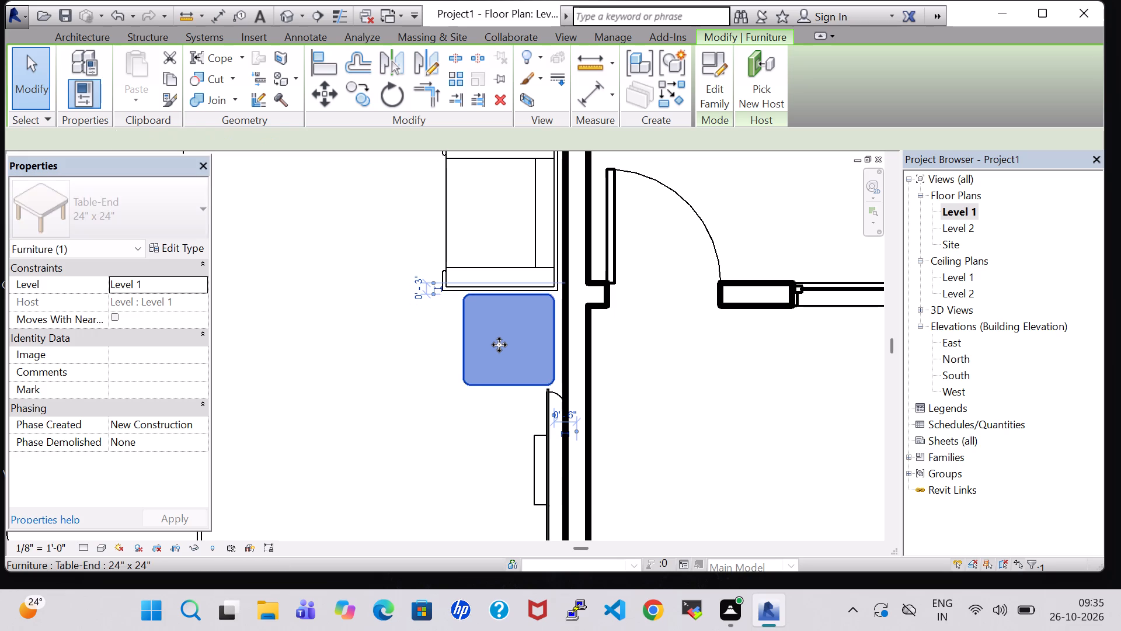
key(Right)
click(356, 308)
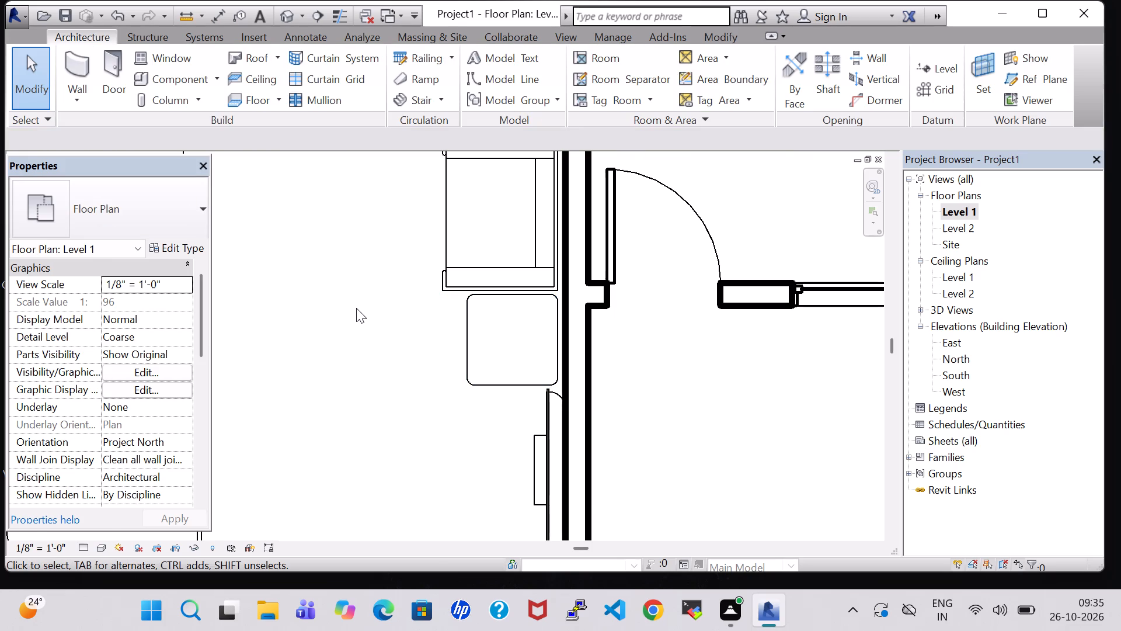
Nudge the 42" TV on the east wall two increments south.
scroll(356, 308, down, 6)
click(431, 376)
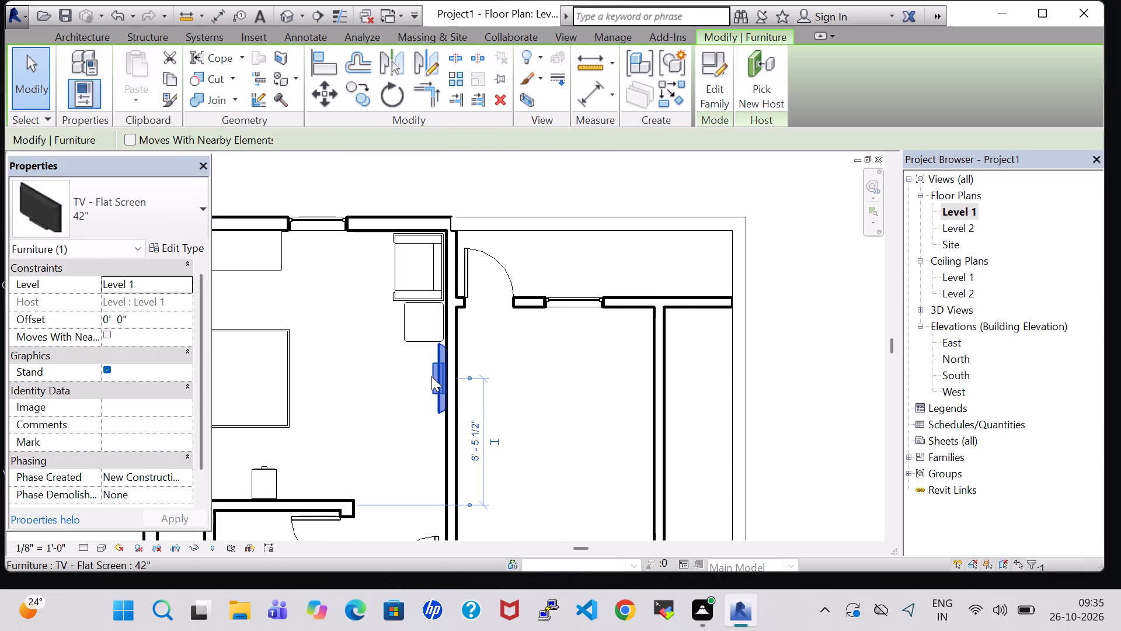
key(Down)
key(Down)
click(538, 374)
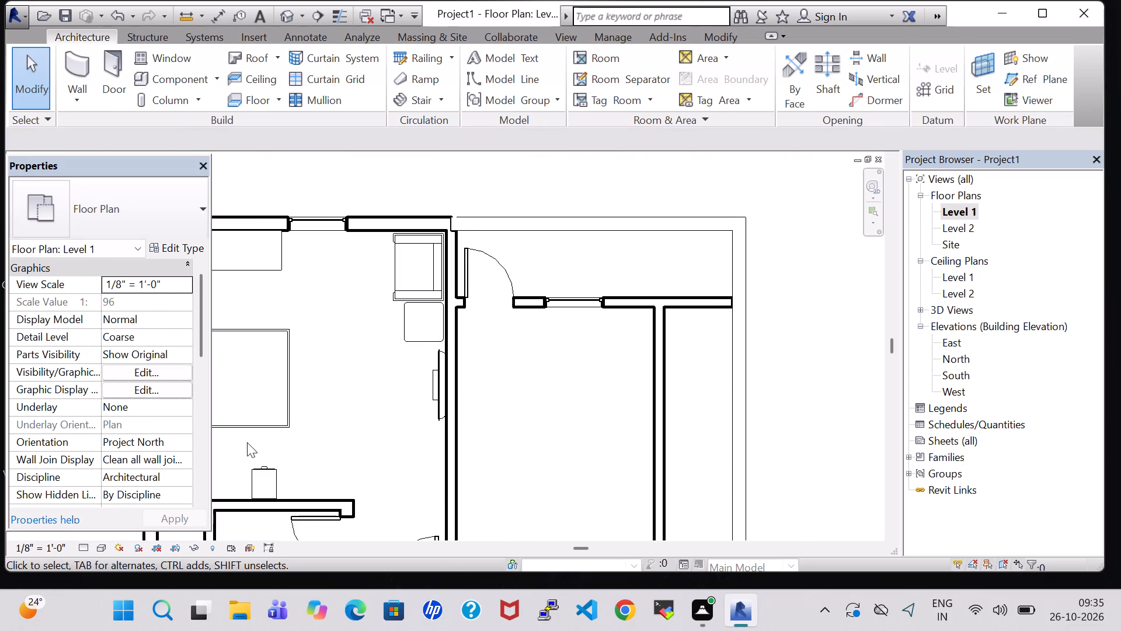
Create a similar Agave 1.5' plant from the one south of the bed and place it on the end table by the chair.
middle_drag(264, 446, 351, 446)
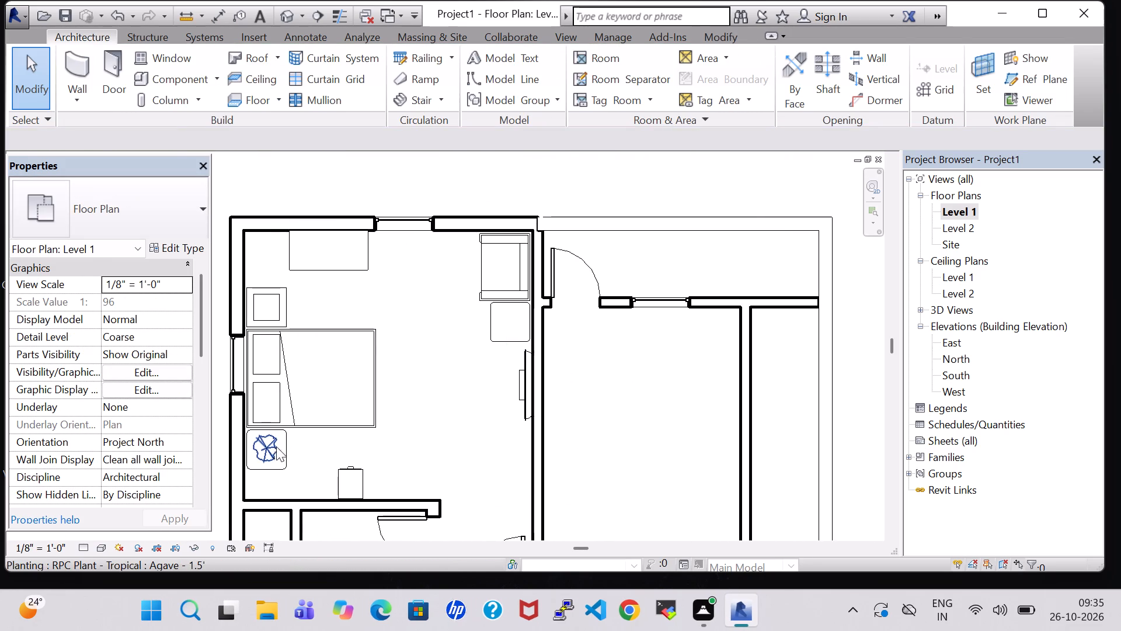
click(281, 442)
right_click(271, 445)
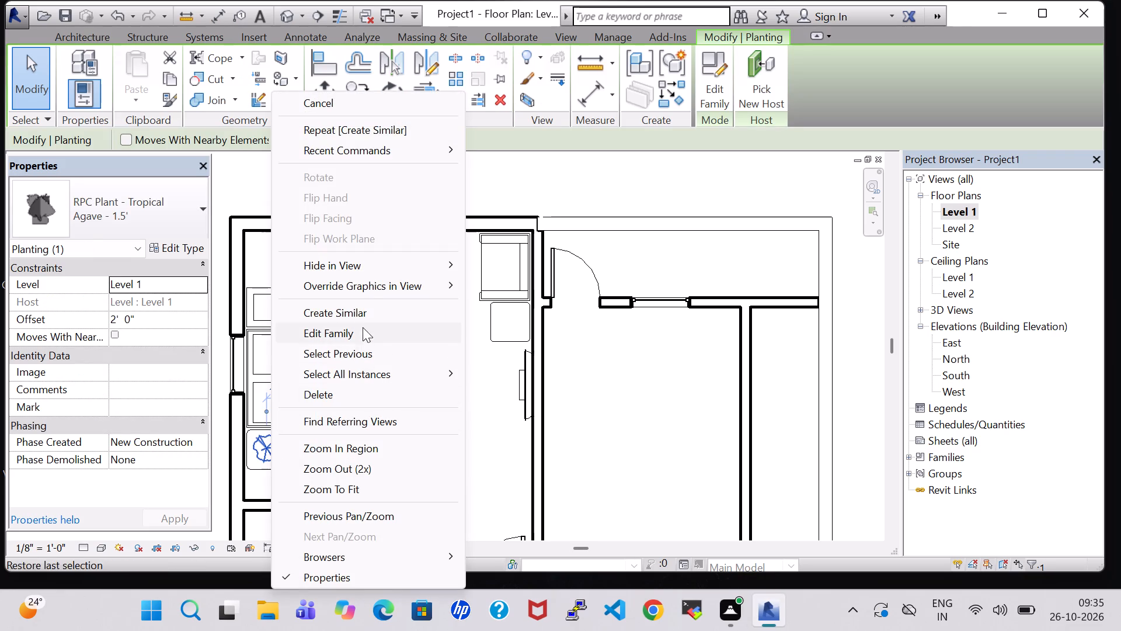
click(363, 318)
click(486, 324)
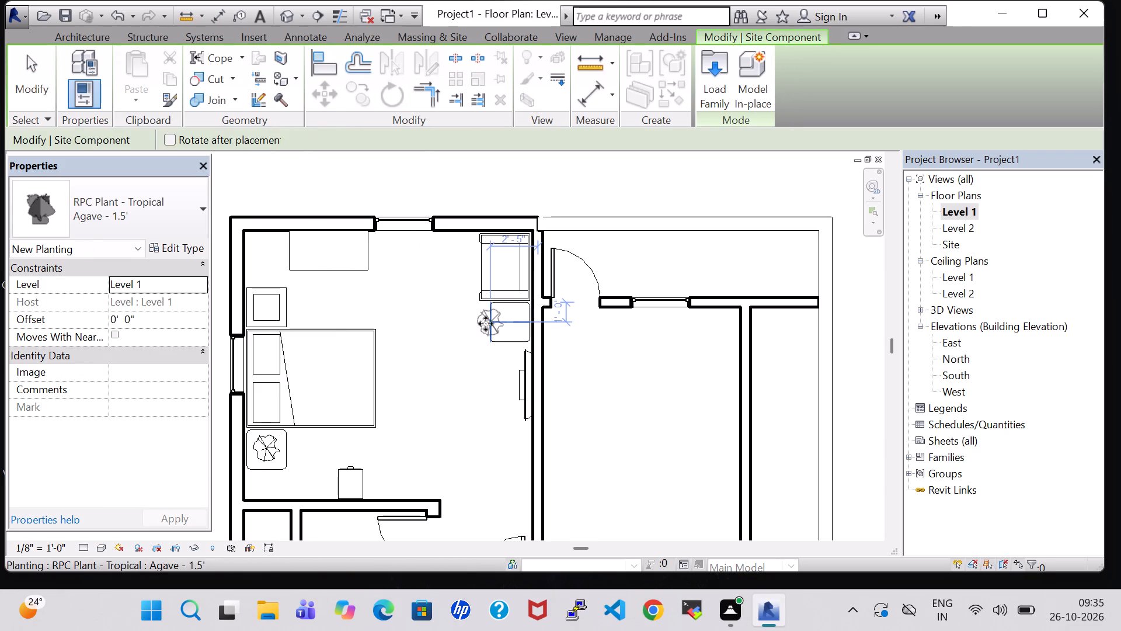
key(Escape)
key(Escape)
Set the new Agave plant's offset from Level 1 to 2' 0".
click(480, 330)
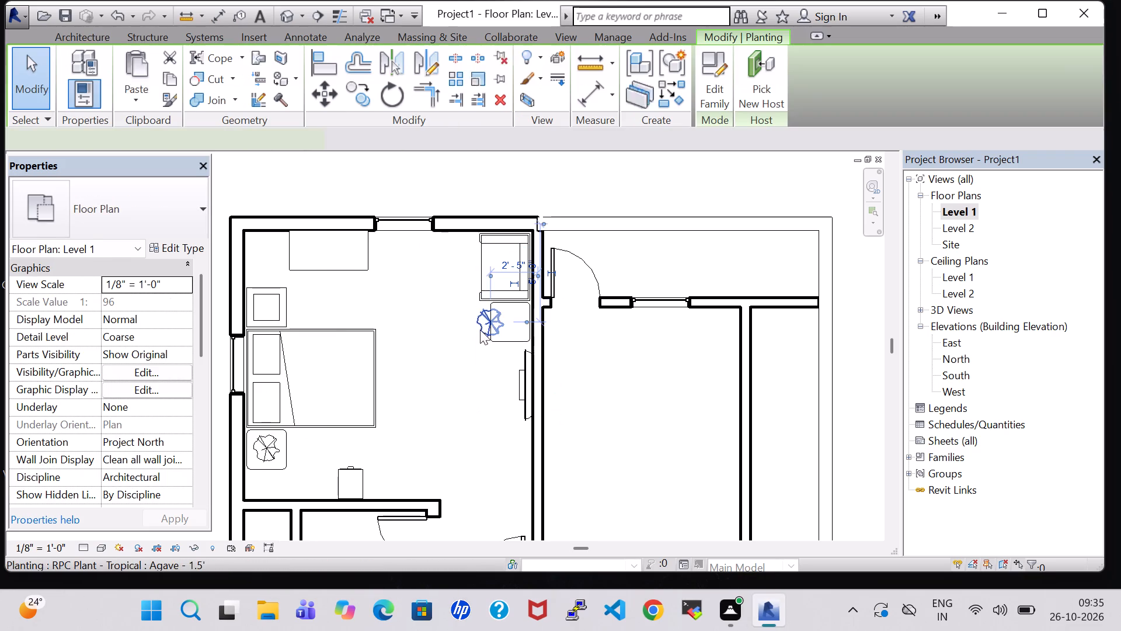
double_click(116, 319)
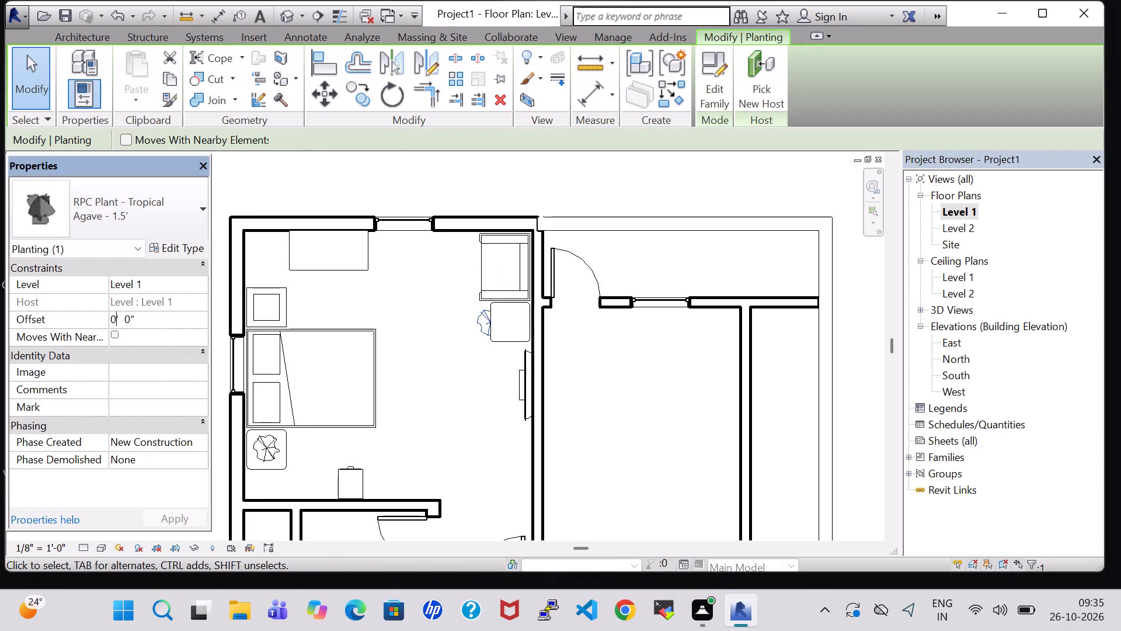
key(BackSpace)
key(2)
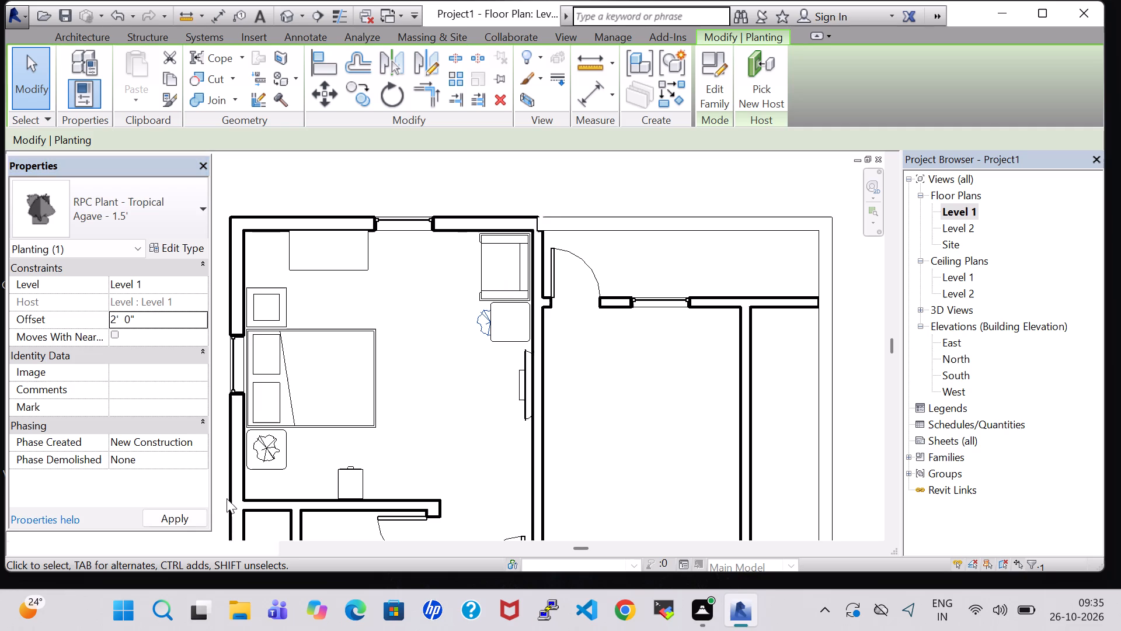
click(181, 509)
Nudge the new Agave plant thirteen increments east, onto the end table south of the chair.
scroll(466, 360, up, 3)
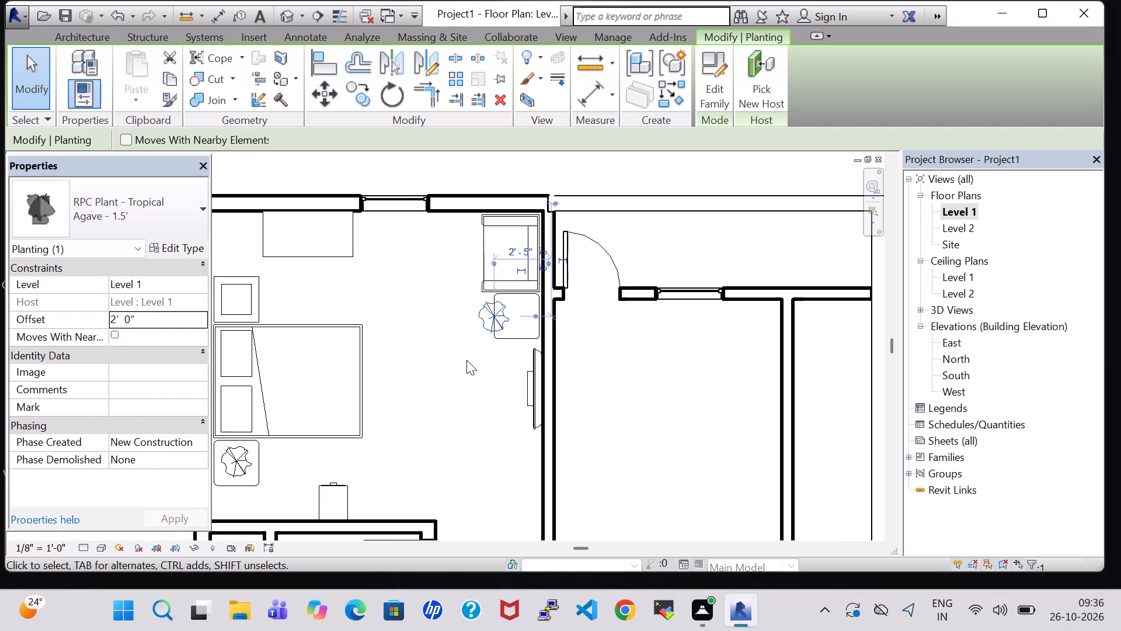
scroll(466, 360, up, 2)
click(471, 348)
click(493, 301)
key(Right)
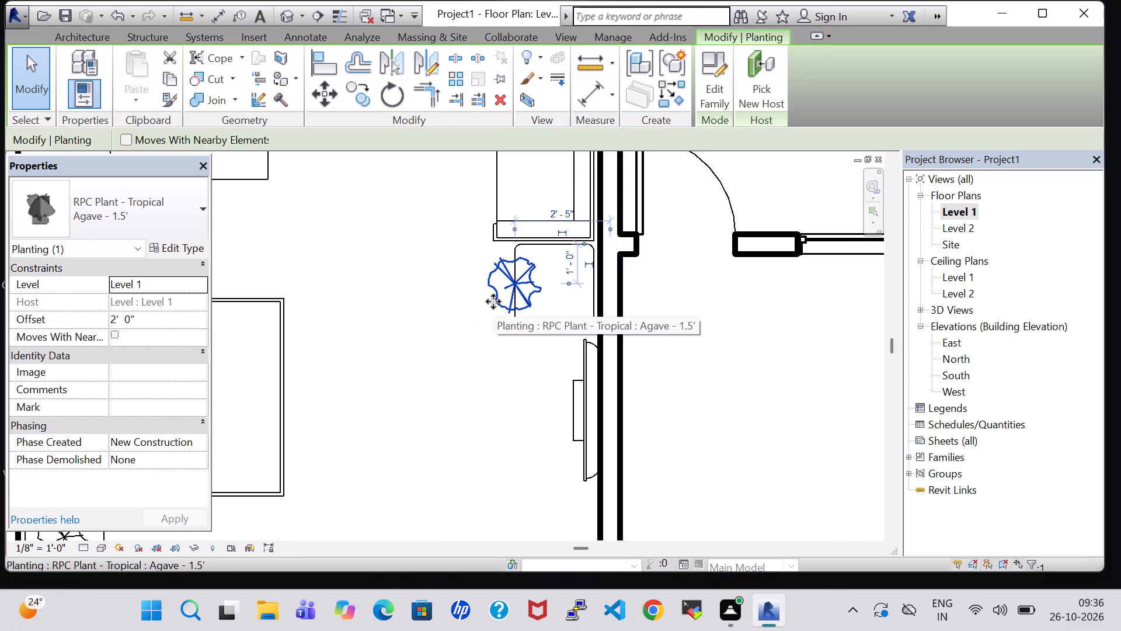
key(Right)
key(Right)
key(Right)
key(Right)
key(Right)
key(Right)
key(Right)
key(Right)
key(Right)
key(Right)
key(Right)
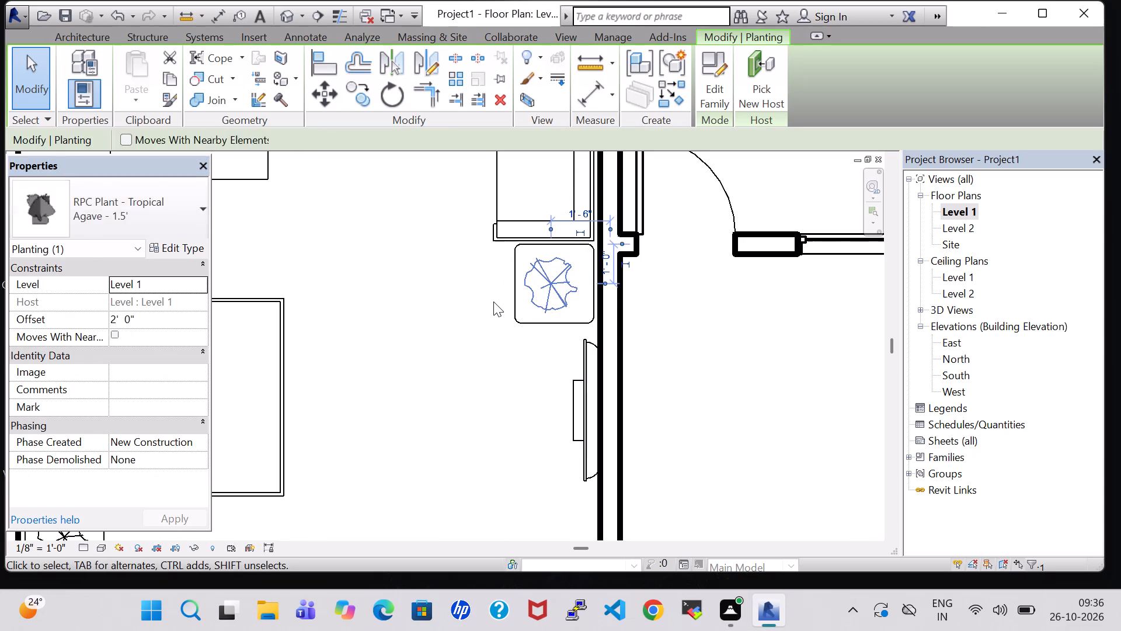
key(Right)
click(700, 354)
In the 3D view, change the Queen 60" x 79" bed type's mattress material to Sash.
scroll(699, 355, down, 1)
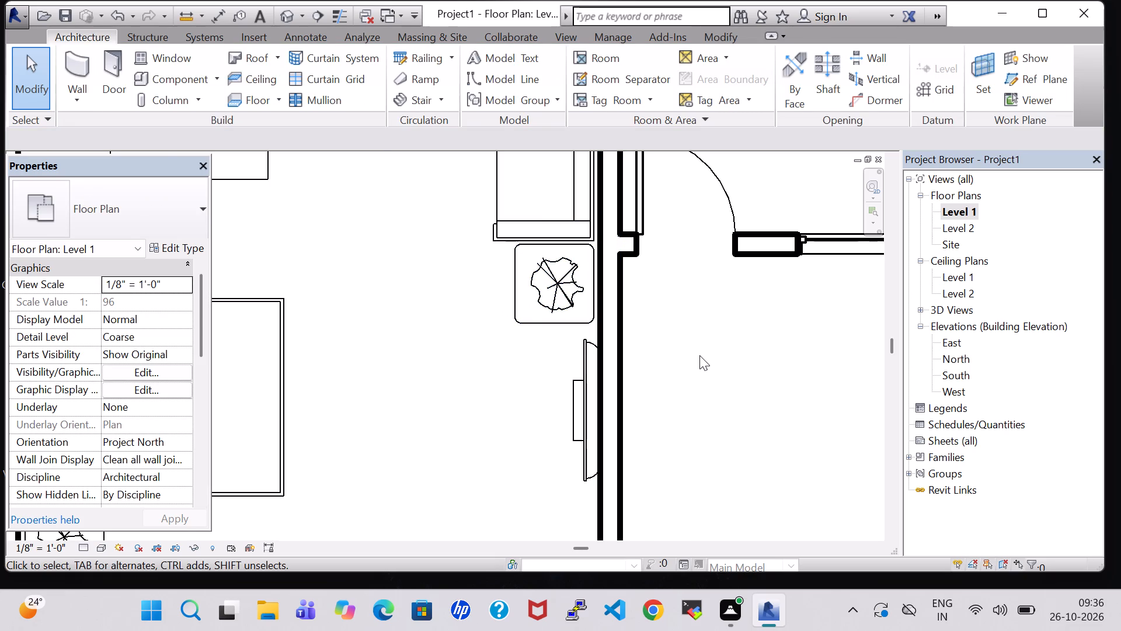
scroll(699, 355, down, 4)
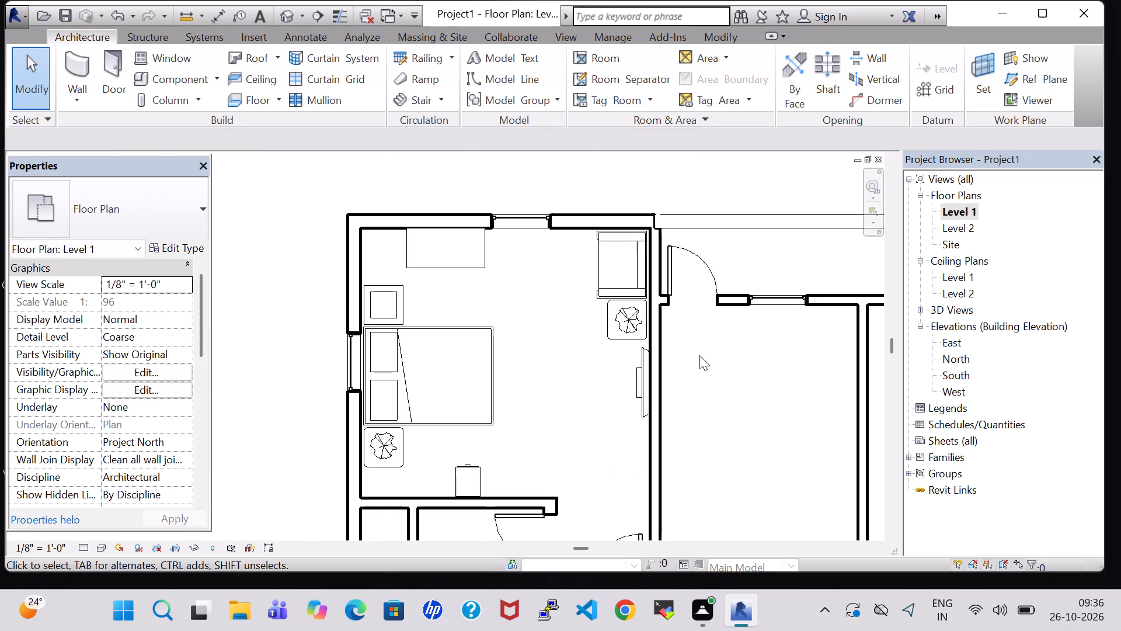
scroll(699, 355, down, 3)
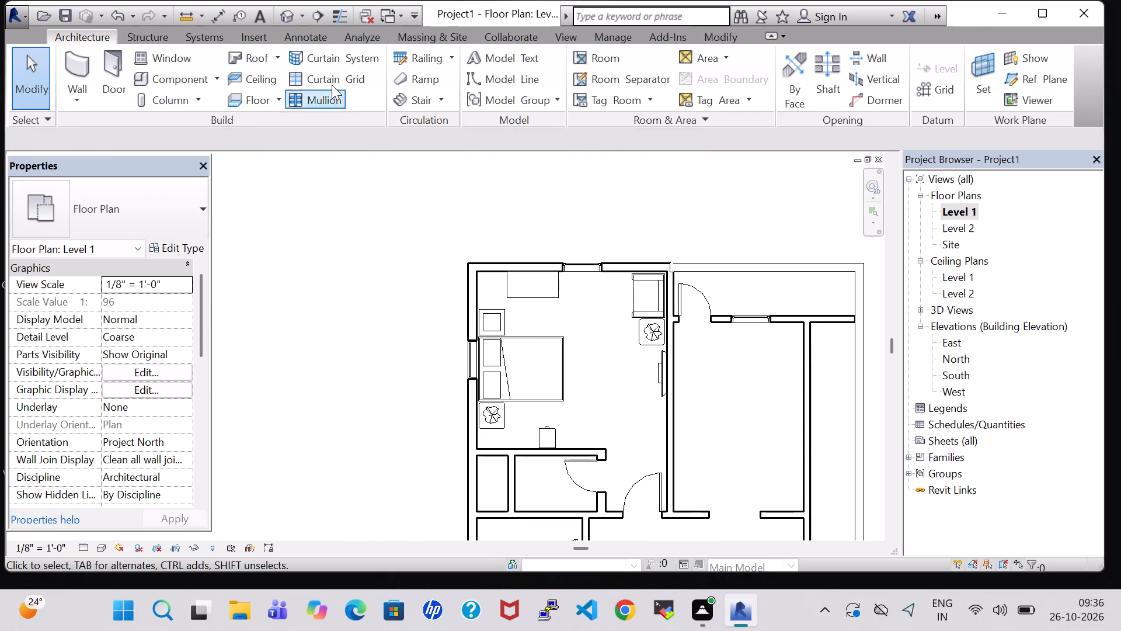
click(290, 17)
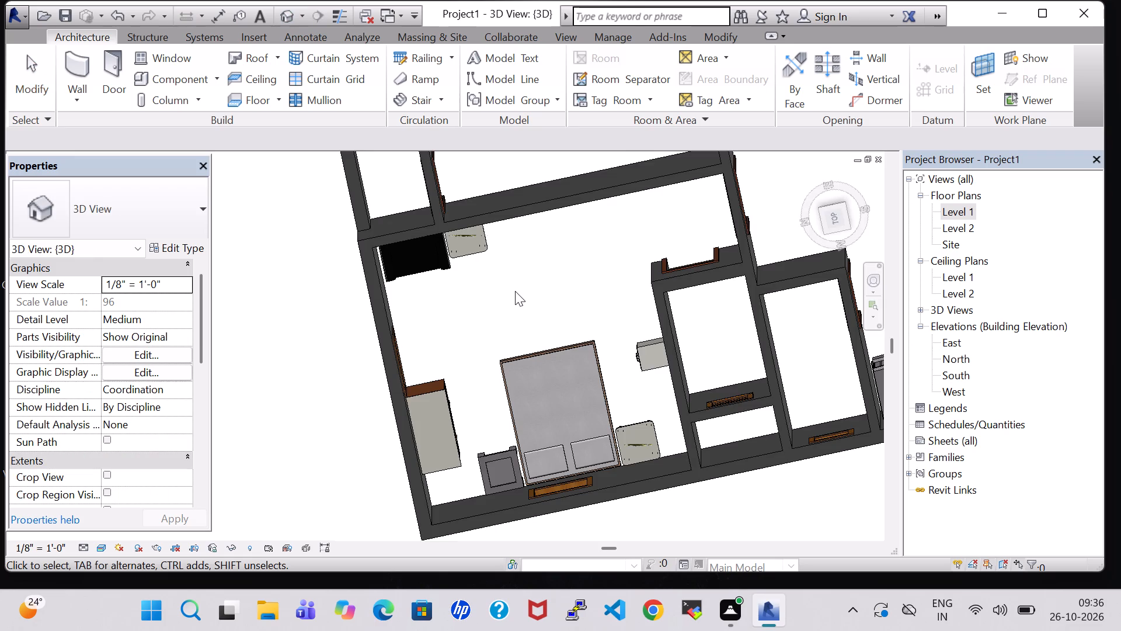
scroll(515, 291, down, 1)
click(545, 348)
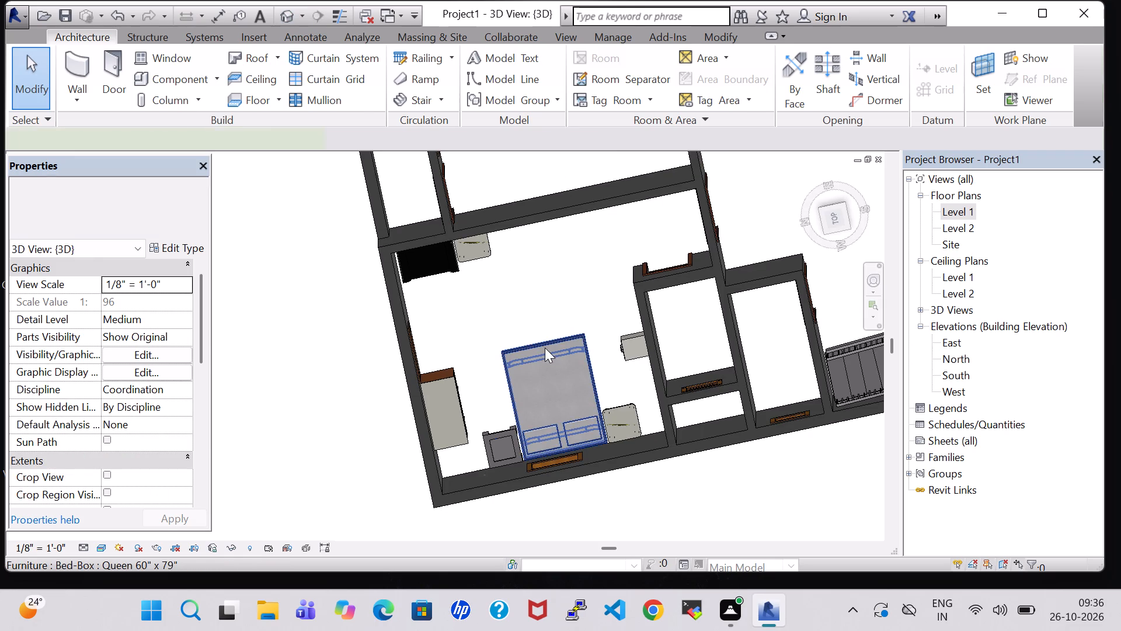
click(187, 250)
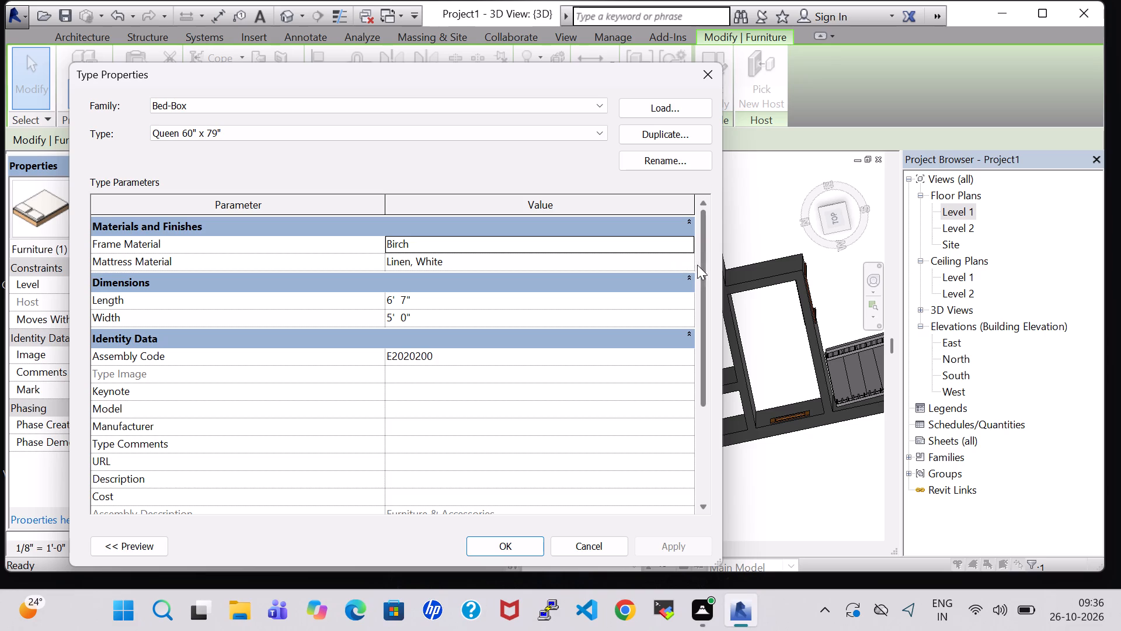
click(690, 258)
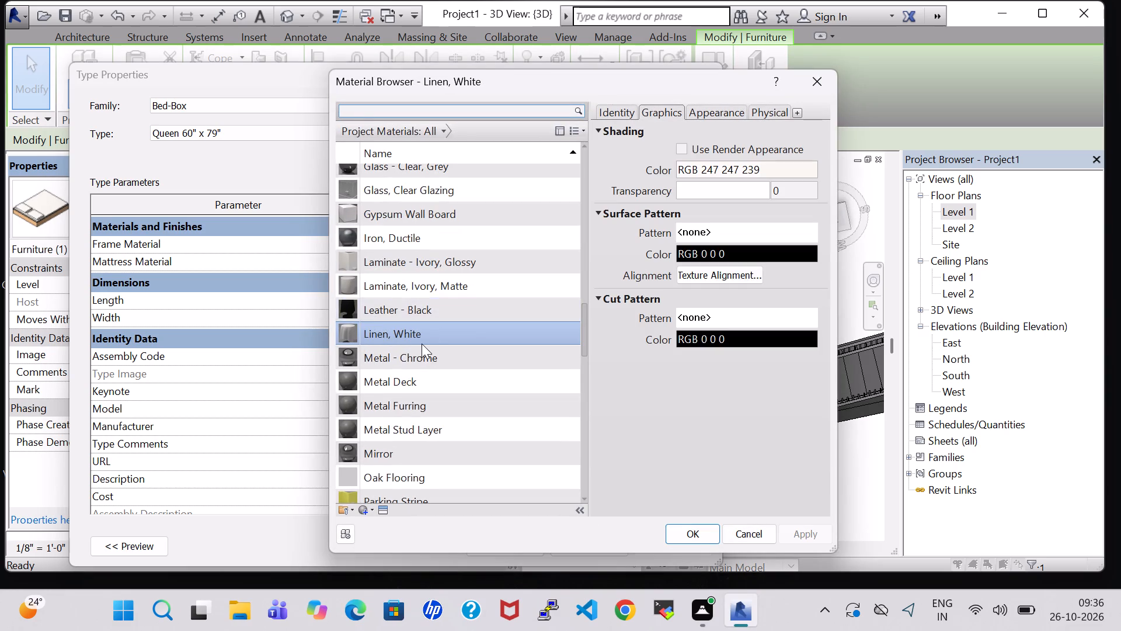
scroll(422, 344, down, 9)
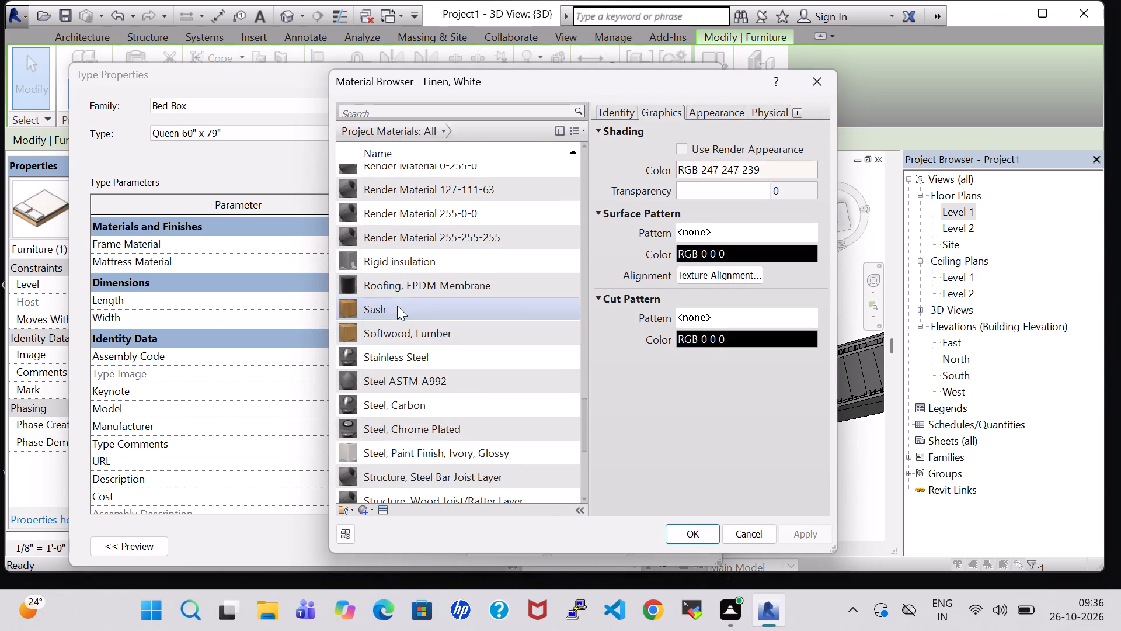
click(396, 304)
click(696, 529)
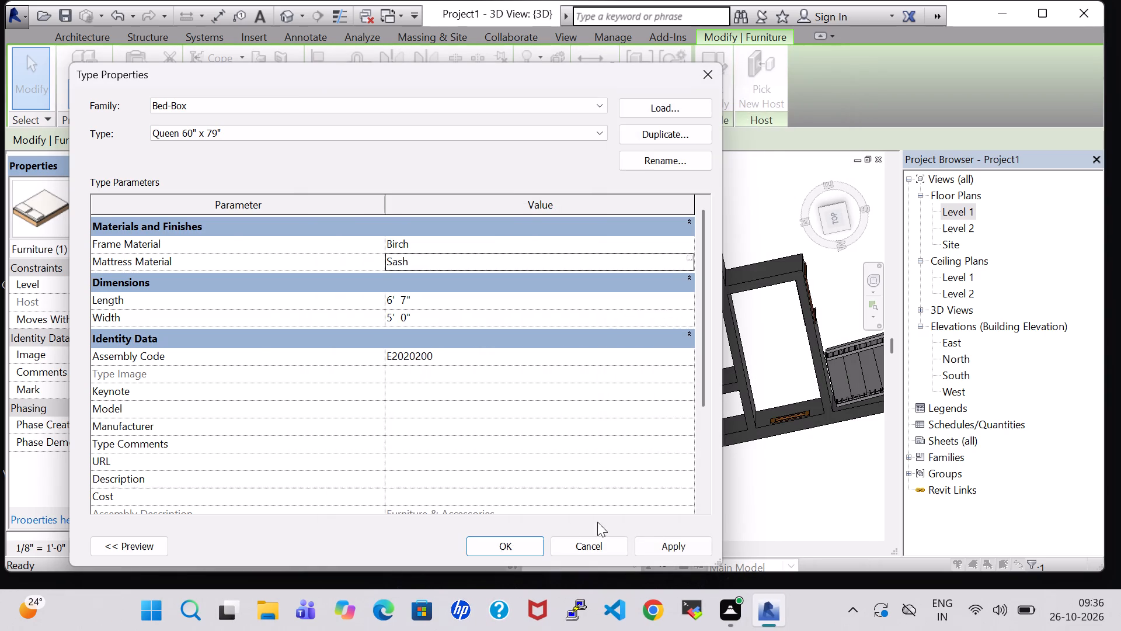
click(492, 553)
click(659, 501)
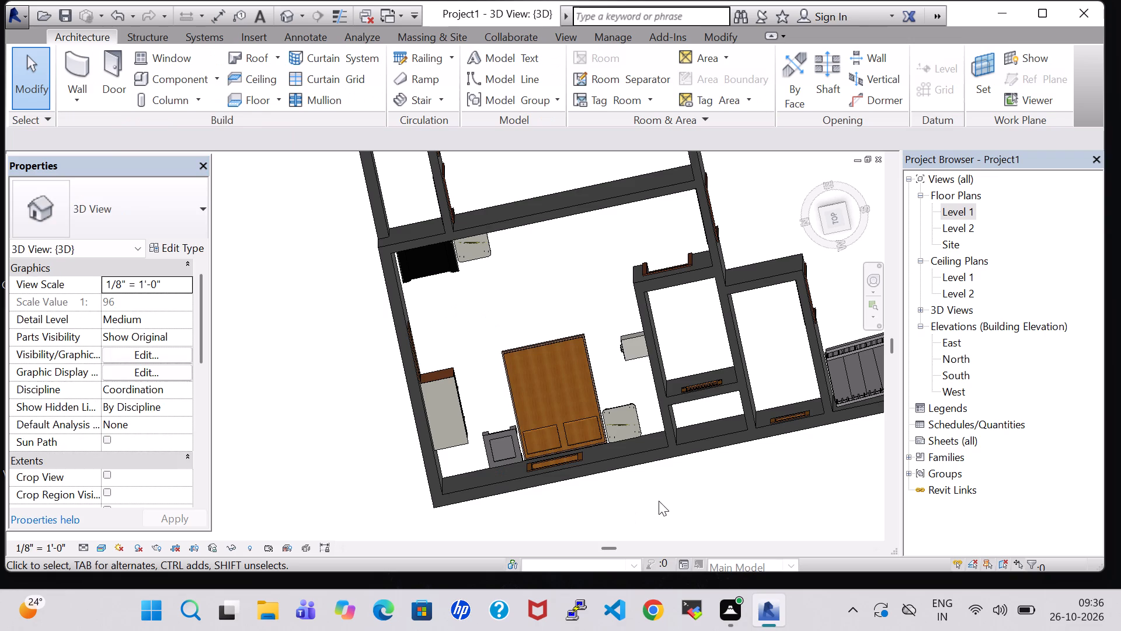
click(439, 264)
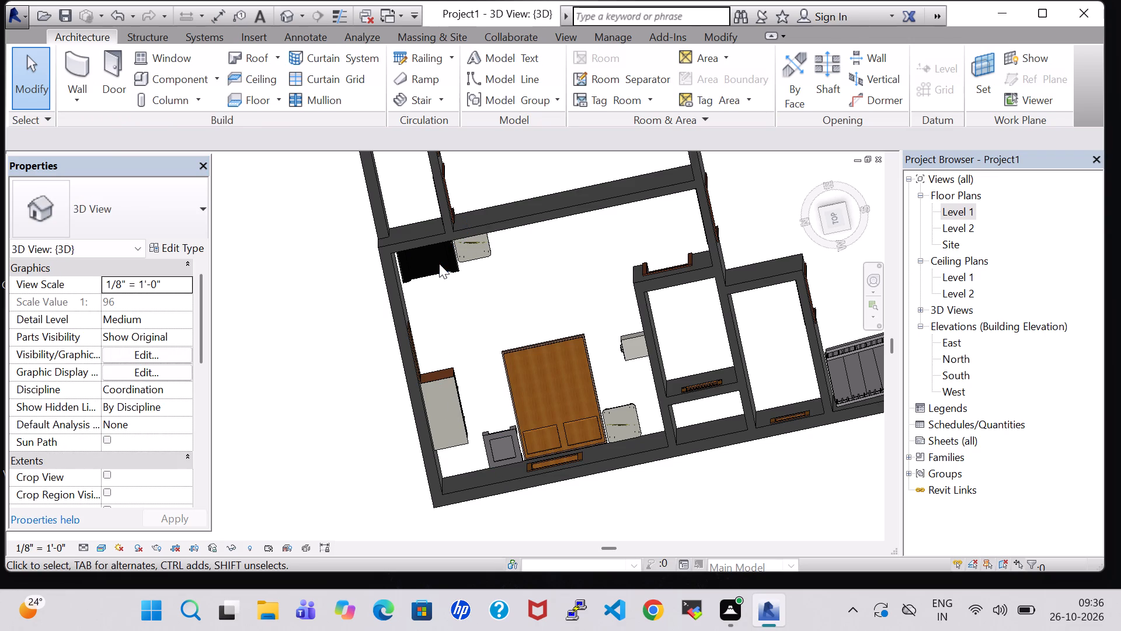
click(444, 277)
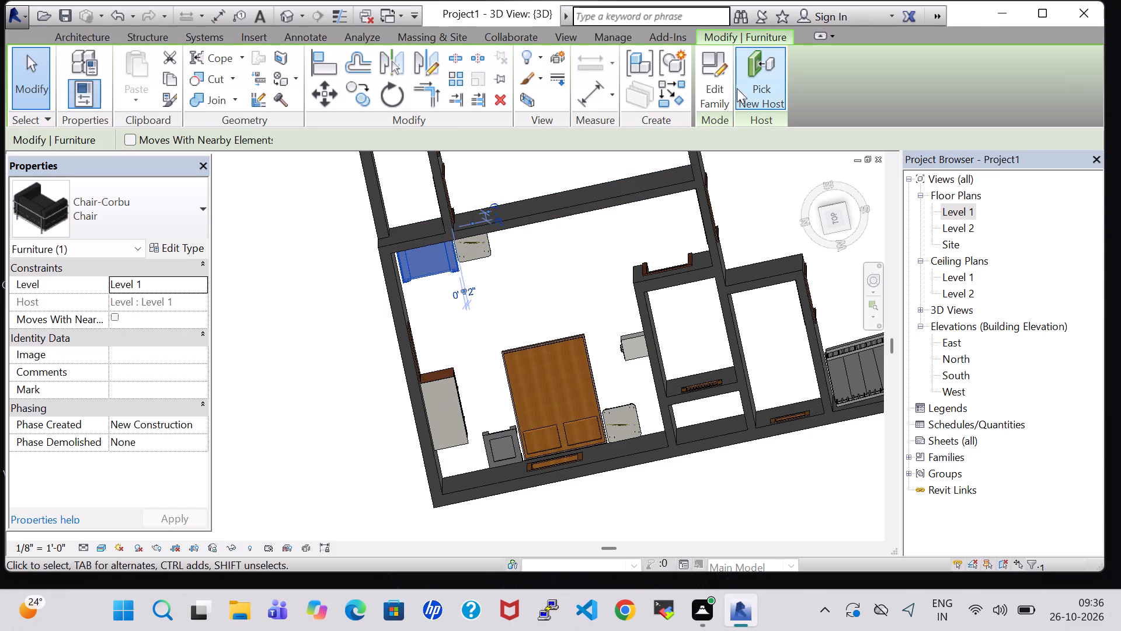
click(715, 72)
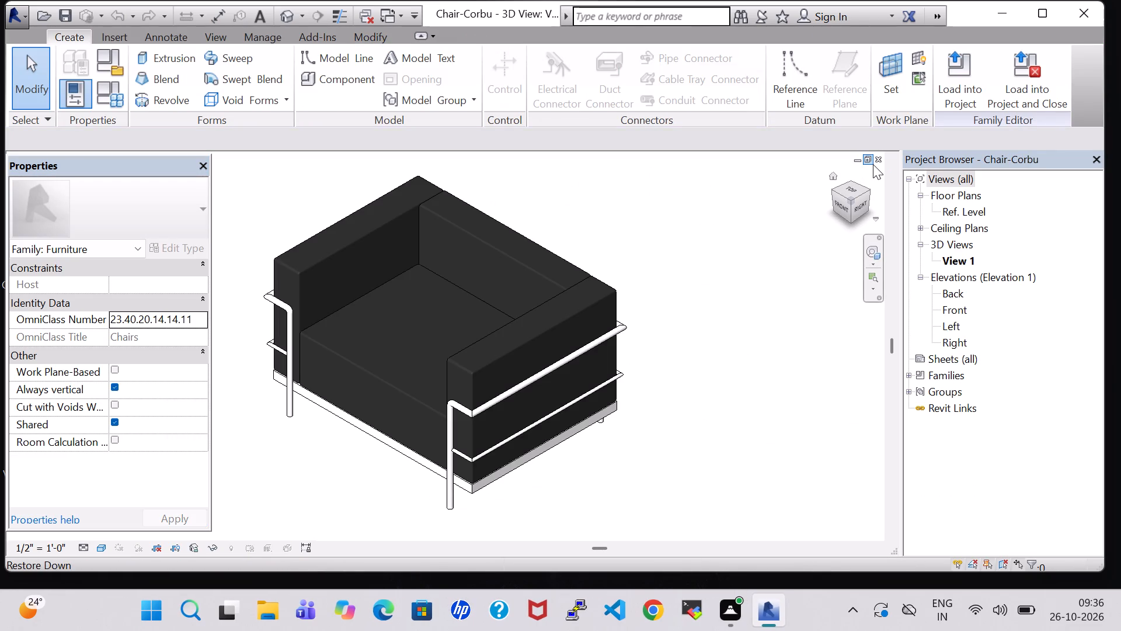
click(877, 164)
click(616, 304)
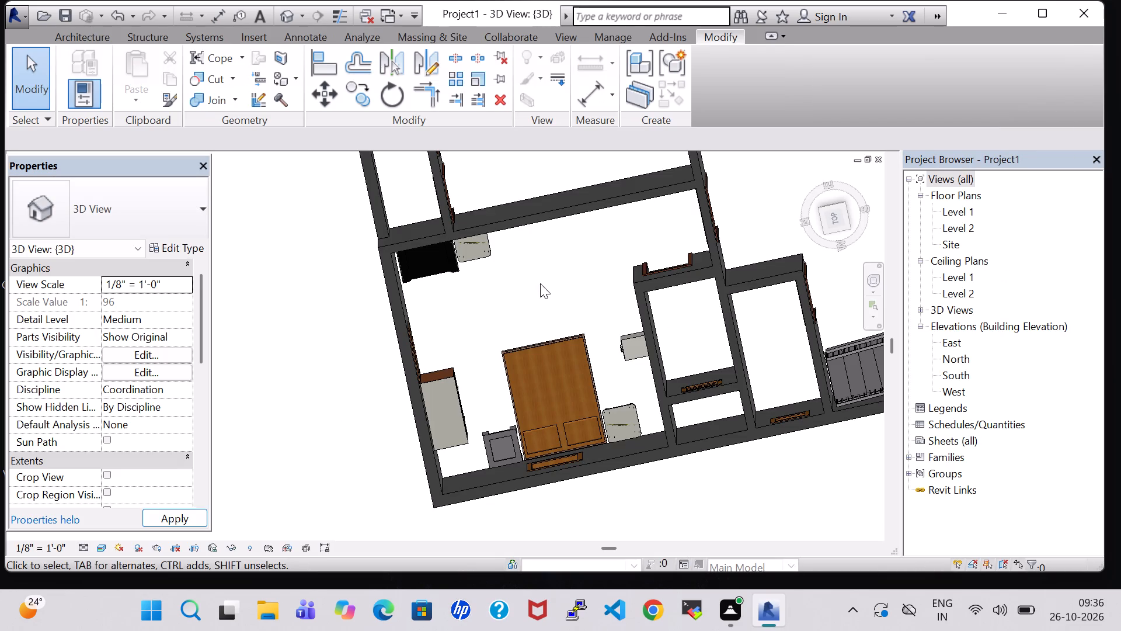
Change the Chair-Corbu type's cushion material to Wood - Teak.
click(455, 269)
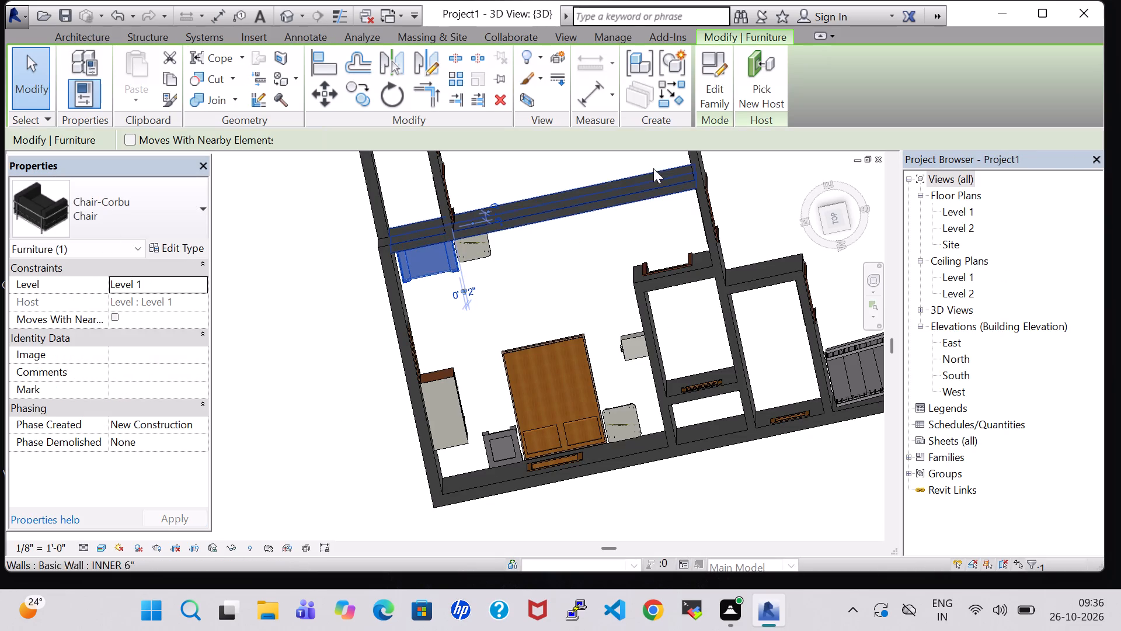
click(175, 244)
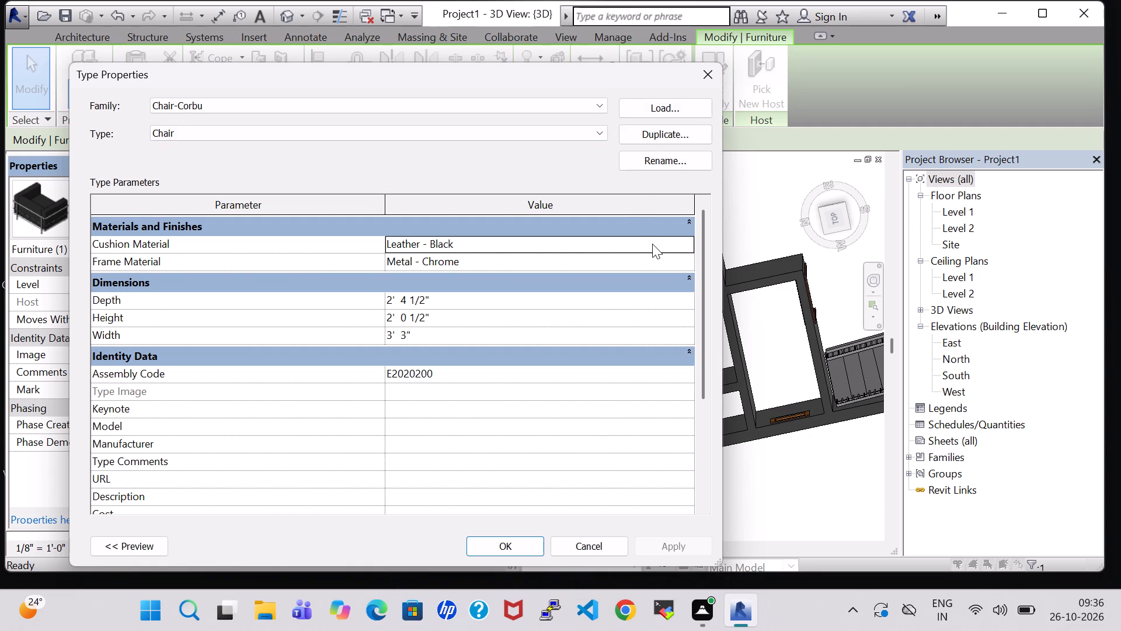
click(690, 237)
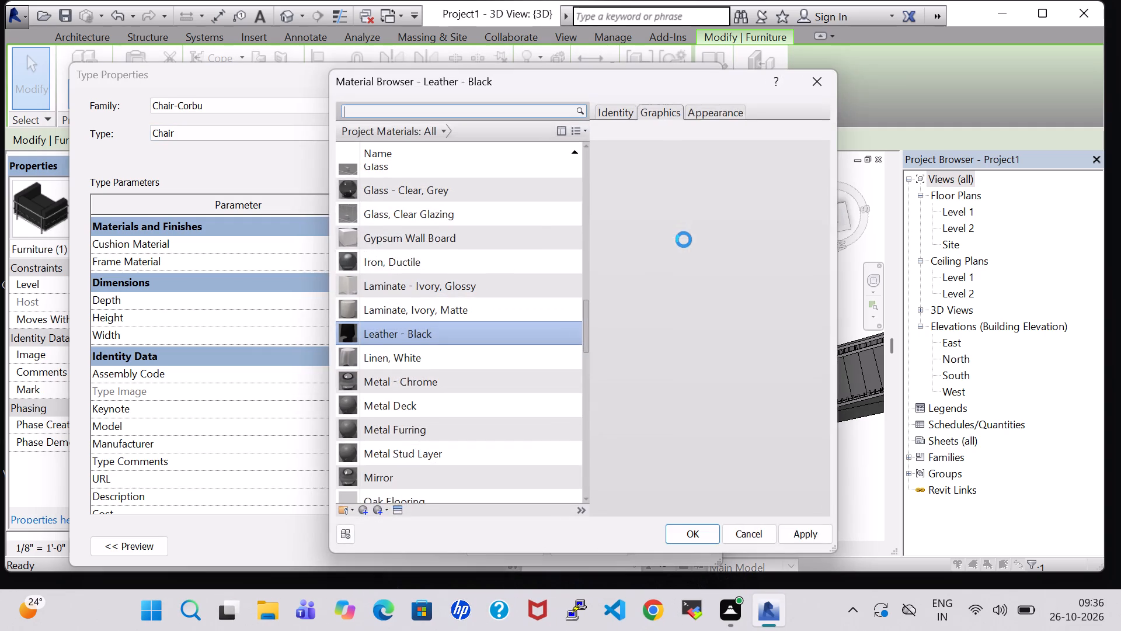
scroll(430, 276, down, 20)
scroll(430, 276, down, 4)
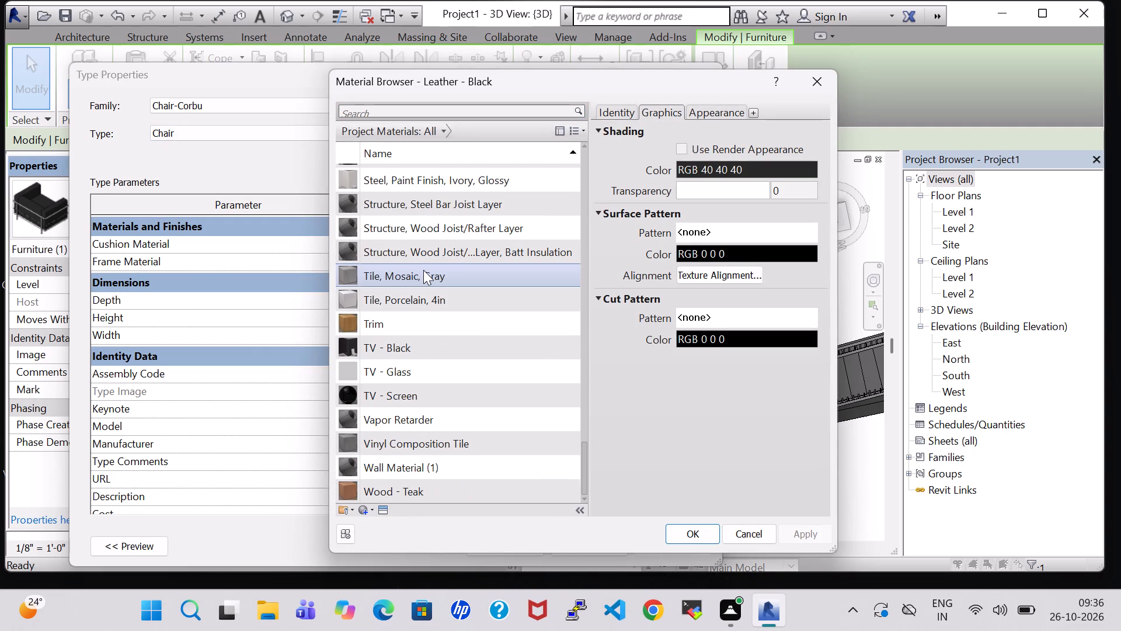
scroll(423, 270, down, 5)
click(430, 490)
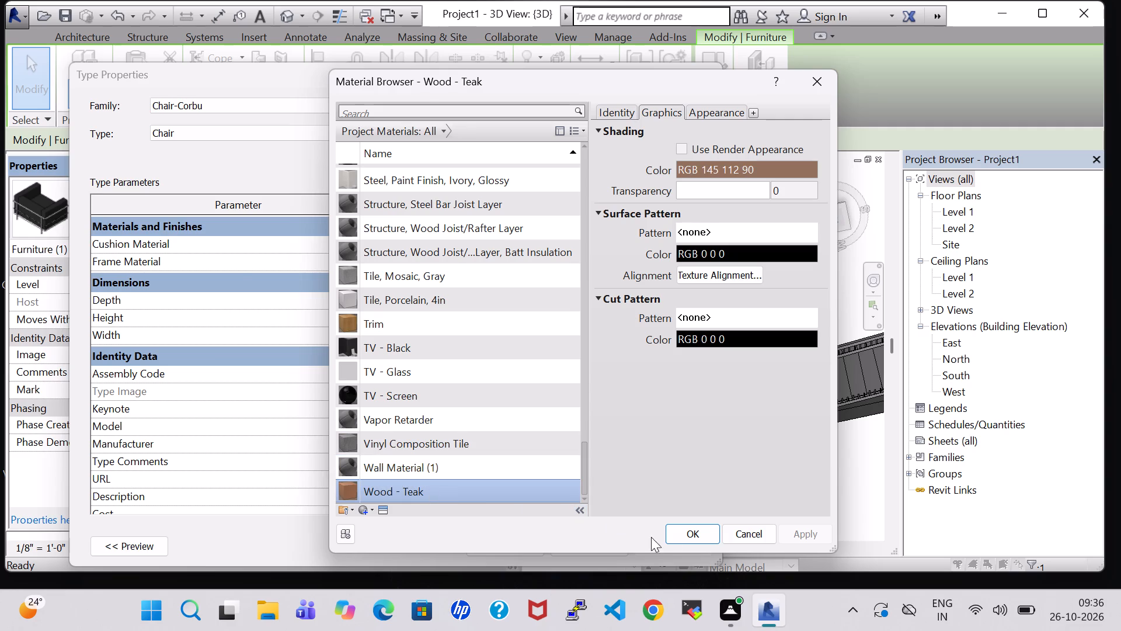
click(673, 539)
click(527, 542)
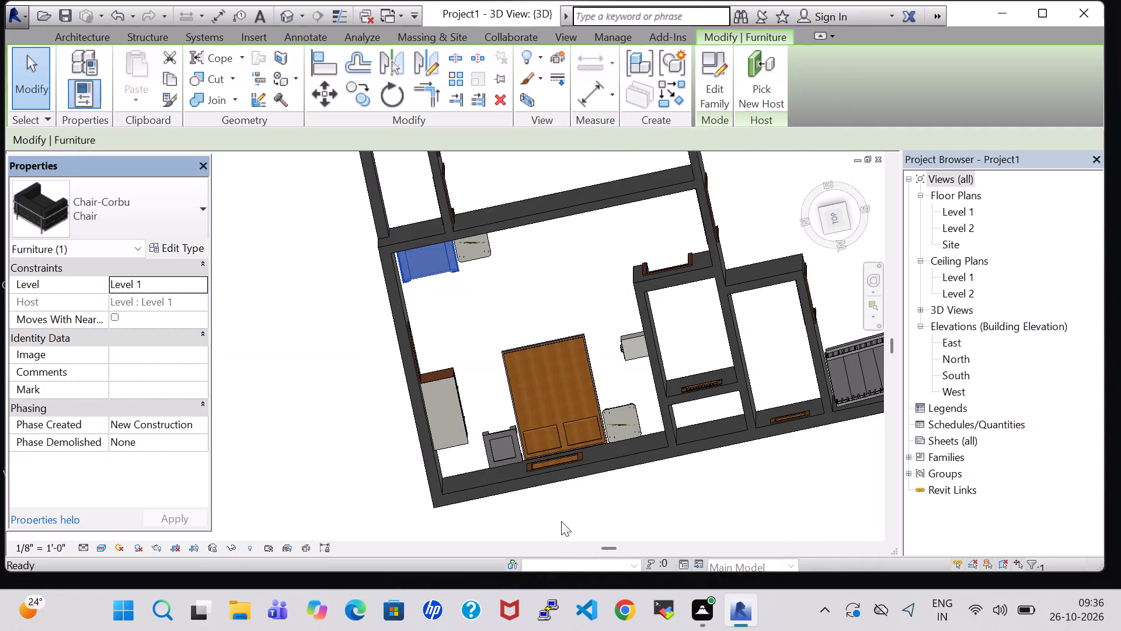
click(529, 290)
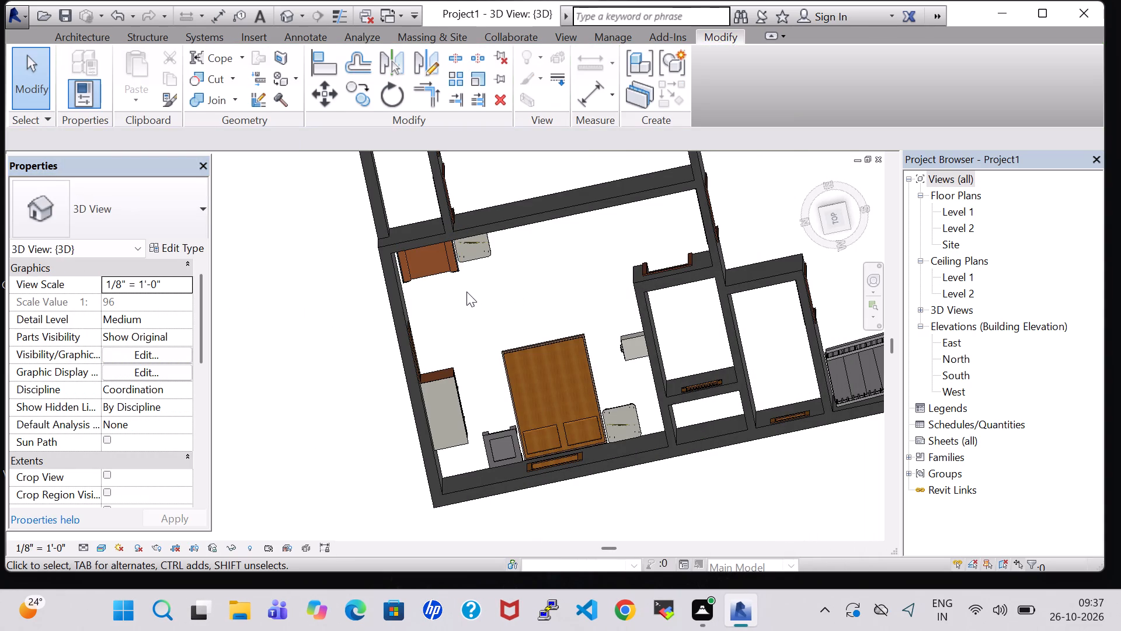
Examine the bedroom in 3D, checking the chair, end table, wall TV and bed with their new finishes.
shift+middle_drag(466, 292, 465, 187)
shift+middle_click(465, 187)
shift+middle_click(465, 187)
shift+middle_drag(466, 190, 456, 241)
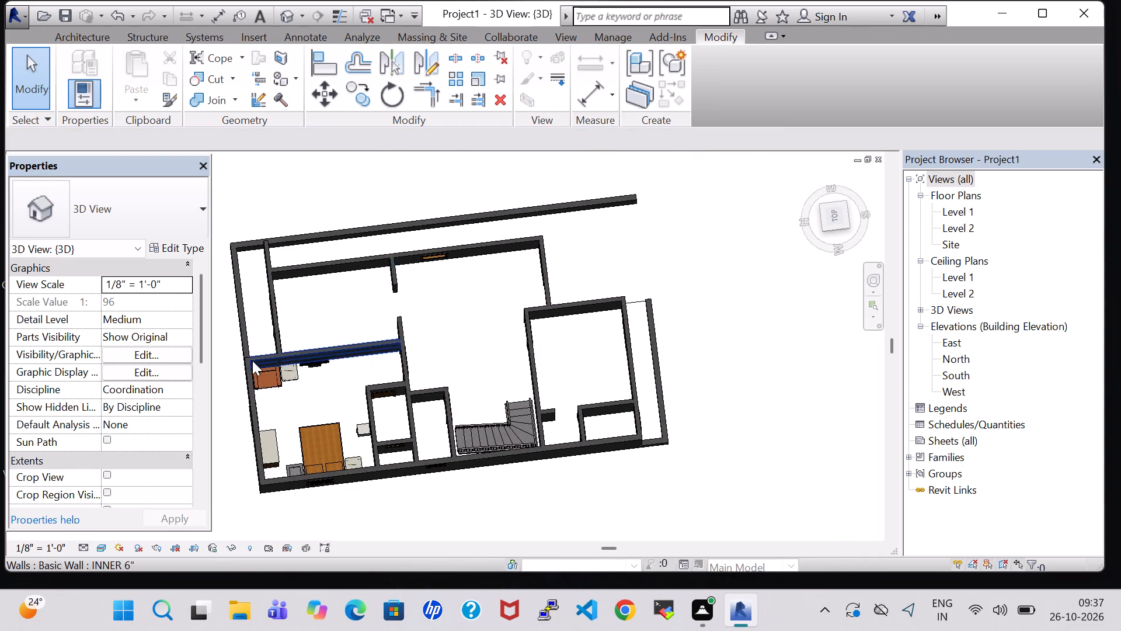
scroll(252, 360, up, 12)
scroll(280, 316, up, 2)
shift+middle_drag(284, 301, 291, 313)
shift+middle_click(291, 342)
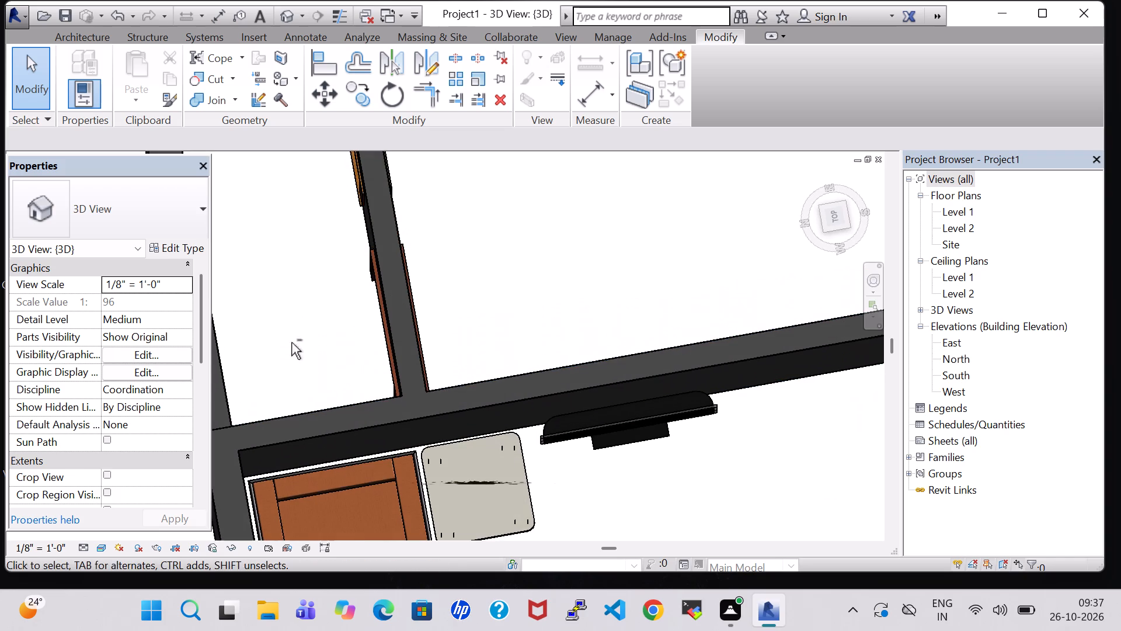
middle_drag(294, 337, 303, 133)
scroll(511, 323, down, 8)
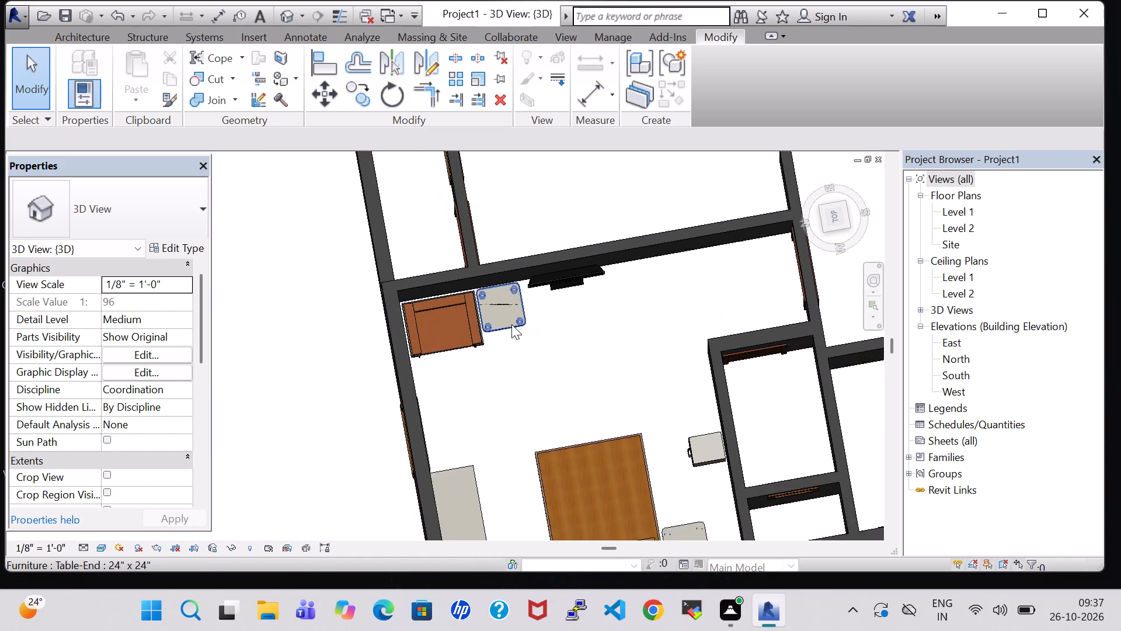
scroll(511, 324, down, 1)
middle_drag(514, 379, 503, 301)
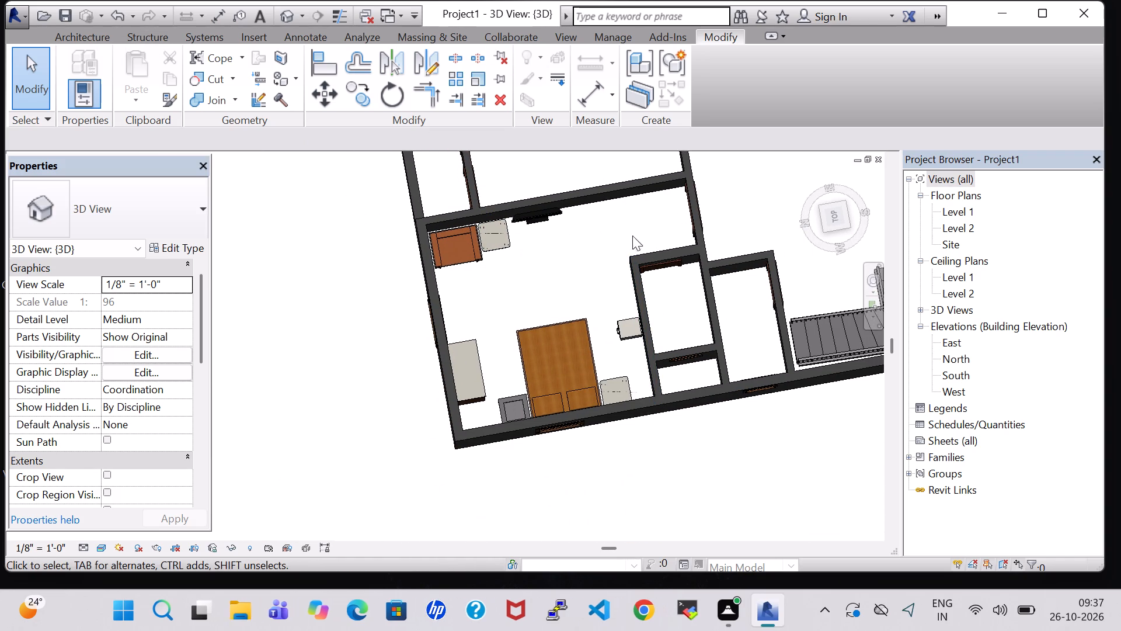
Return to the Level 1 floor plan.
double_click(958, 216)
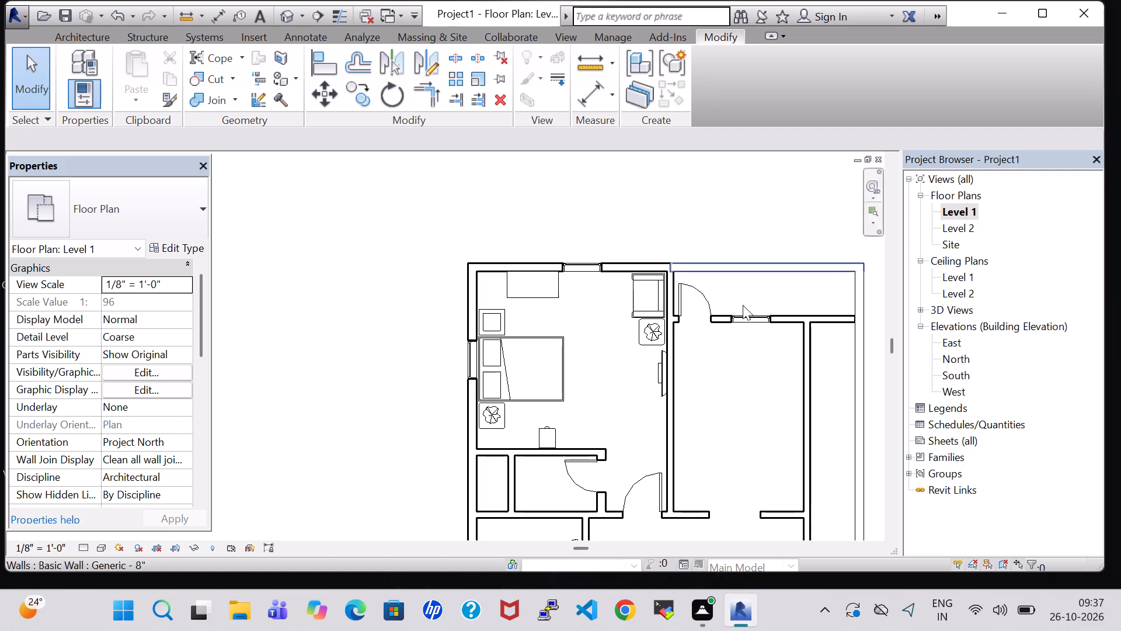
Place another Chair-Corbu along the bedroom's north wall, beside the existing corner chair and about 3'-6" from the east wall.
scroll(654, 339, down, 1)
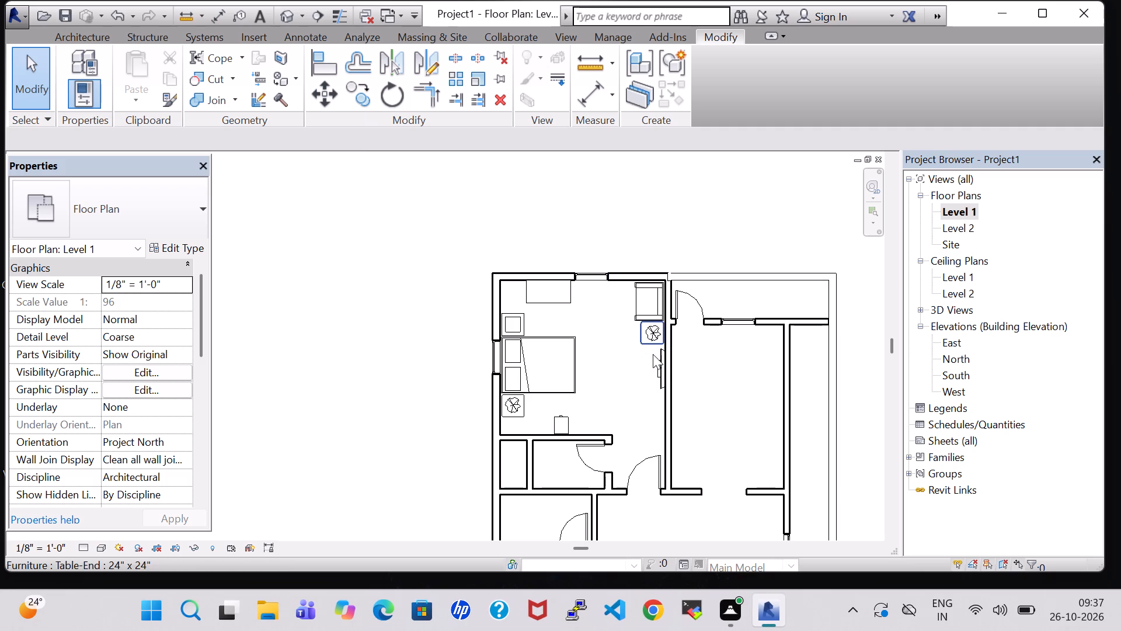
click(618, 369)
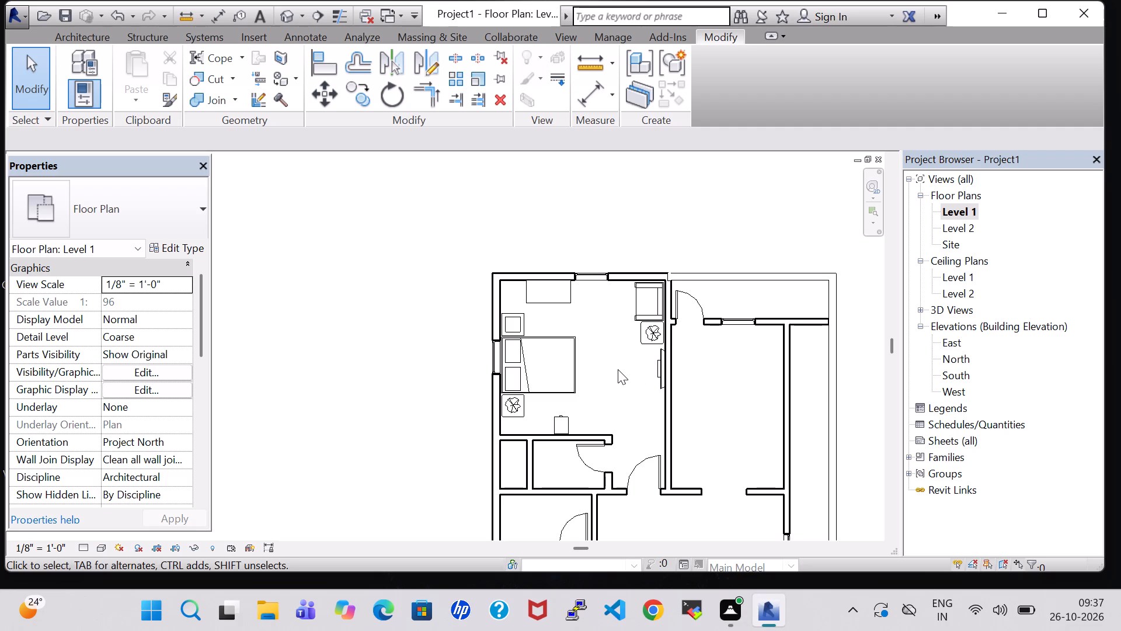
middle_drag(602, 363, 595, 359)
middle_drag(574, 312, 574, 307)
middle_drag(574, 304, 574, 299)
middle_click(574, 295)
scroll(587, 386, up, 2)
middle_drag(587, 386, 577, 364)
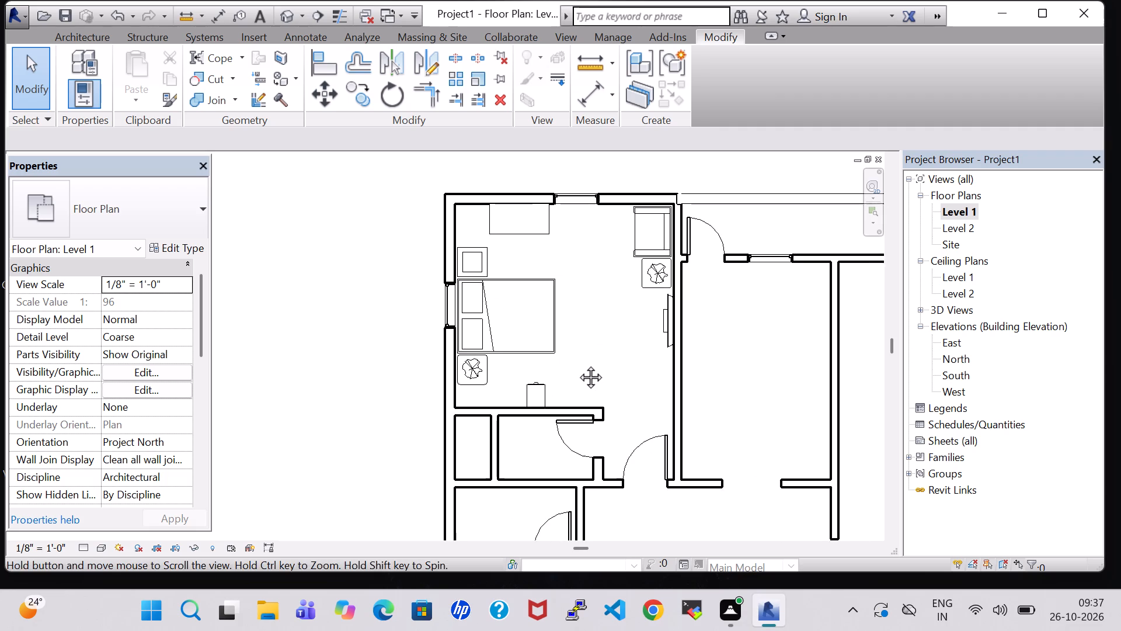
middle_drag(577, 364, 577, 362)
scroll(584, 353, down, 1)
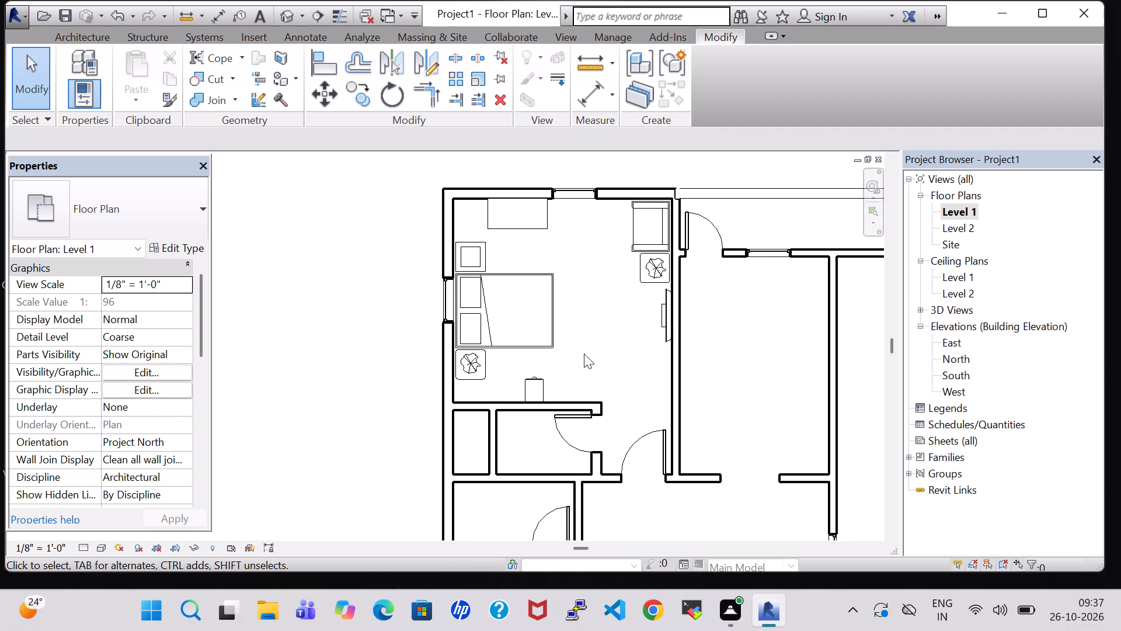
middle_drag(584, 353, 576, 321)
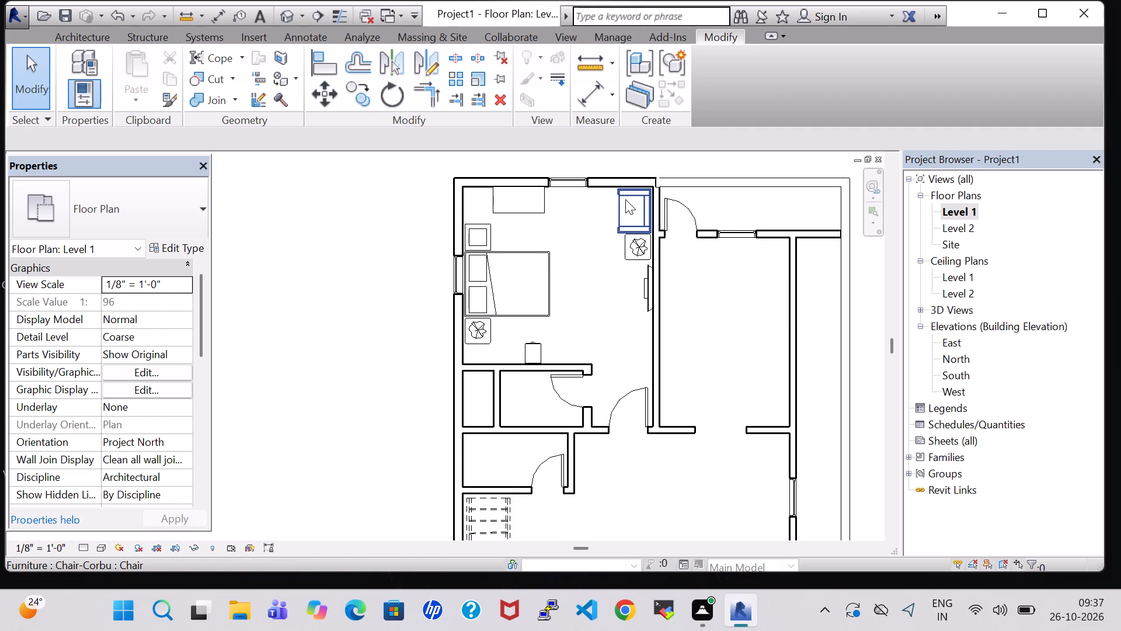
click(619, 202)
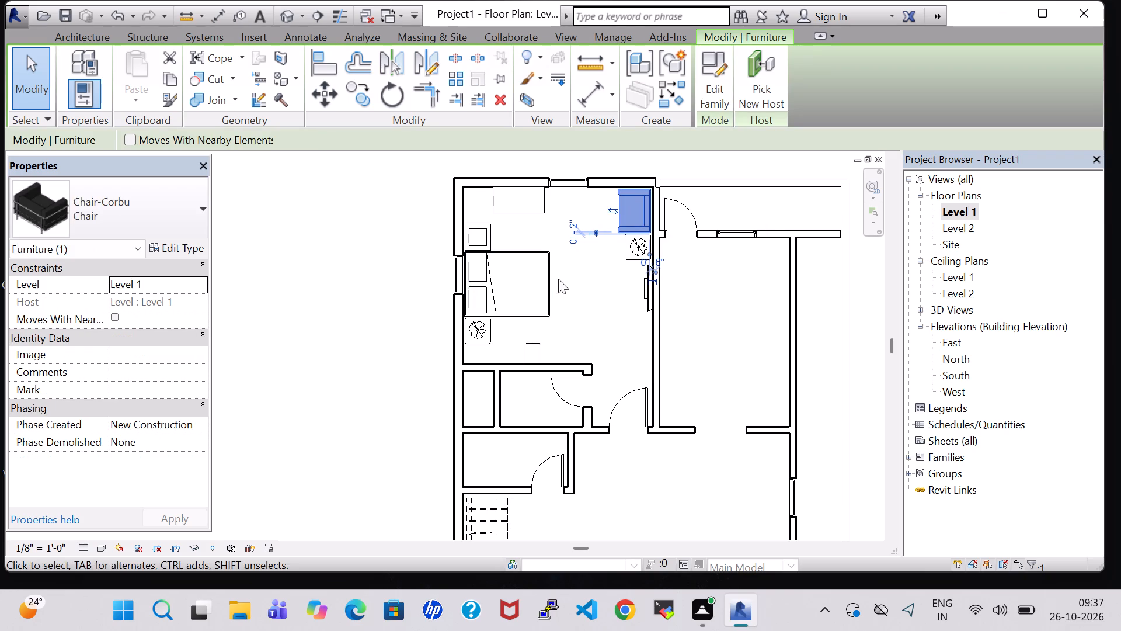
right_click(631, 210)
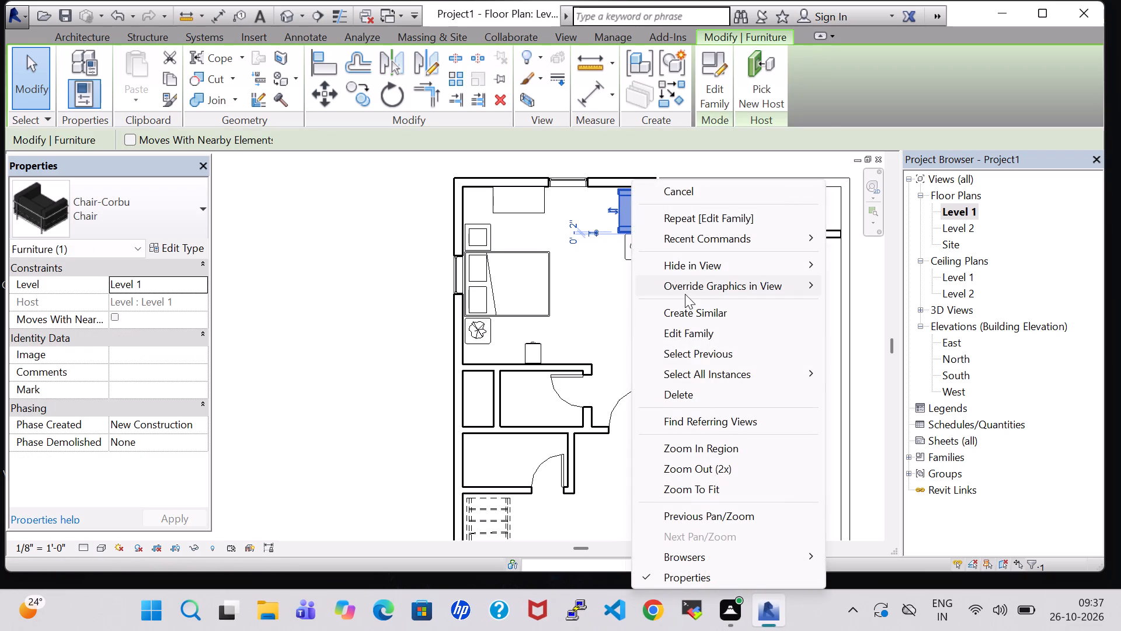
click(702, 320)
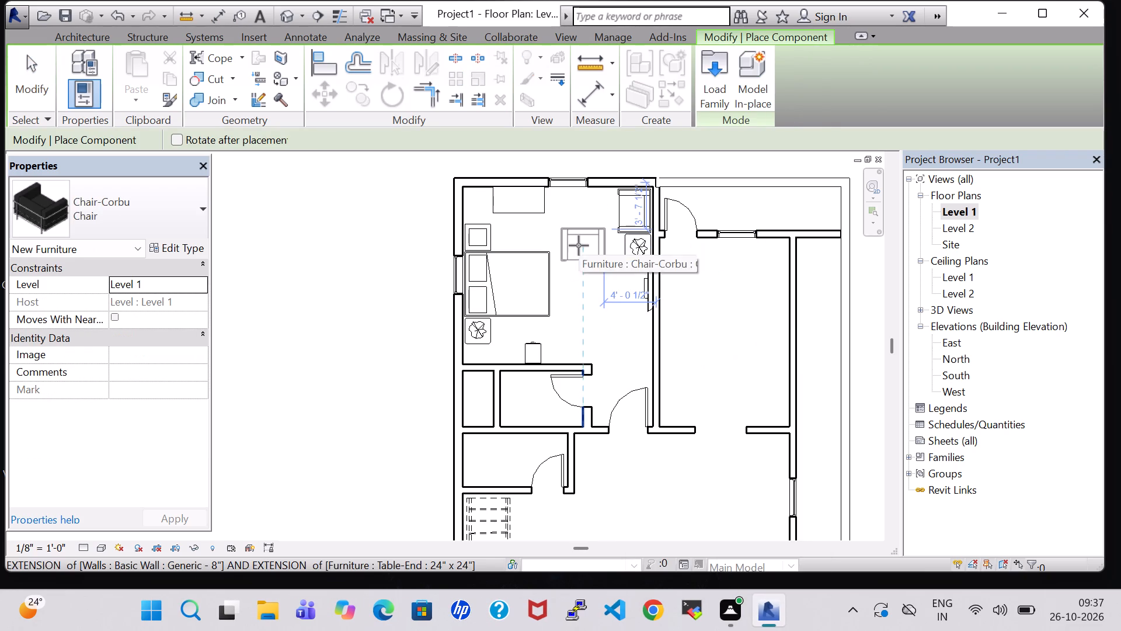
scroll(579, 245, up, 4)
middle_drag(579, 245, 523, 375)
scroll(579, 245, up, 1)
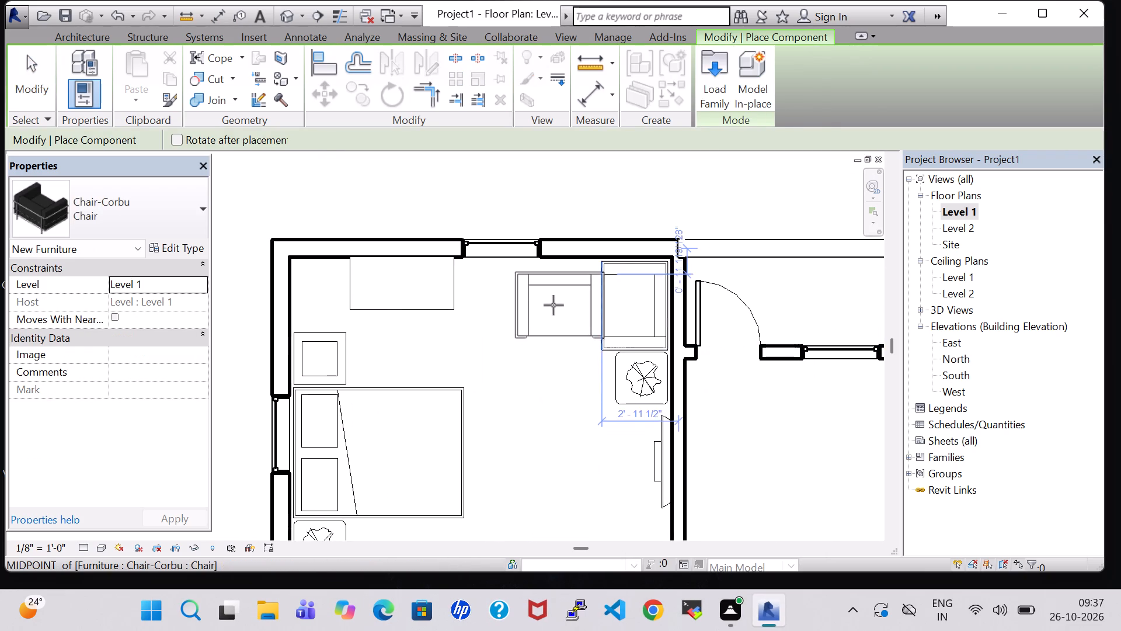
click(546, 300)
key(Escape)
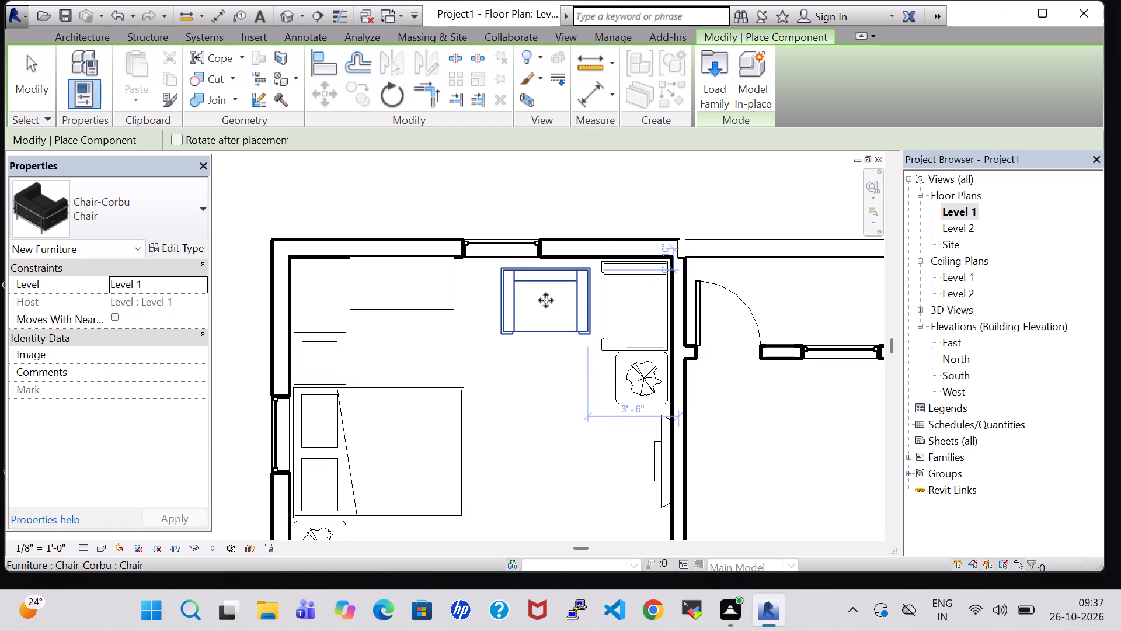
key(Escape)
Delete the original Chair-Corbu from the bedroom's northeast corner.
click(612, 298)
click(605, 298)
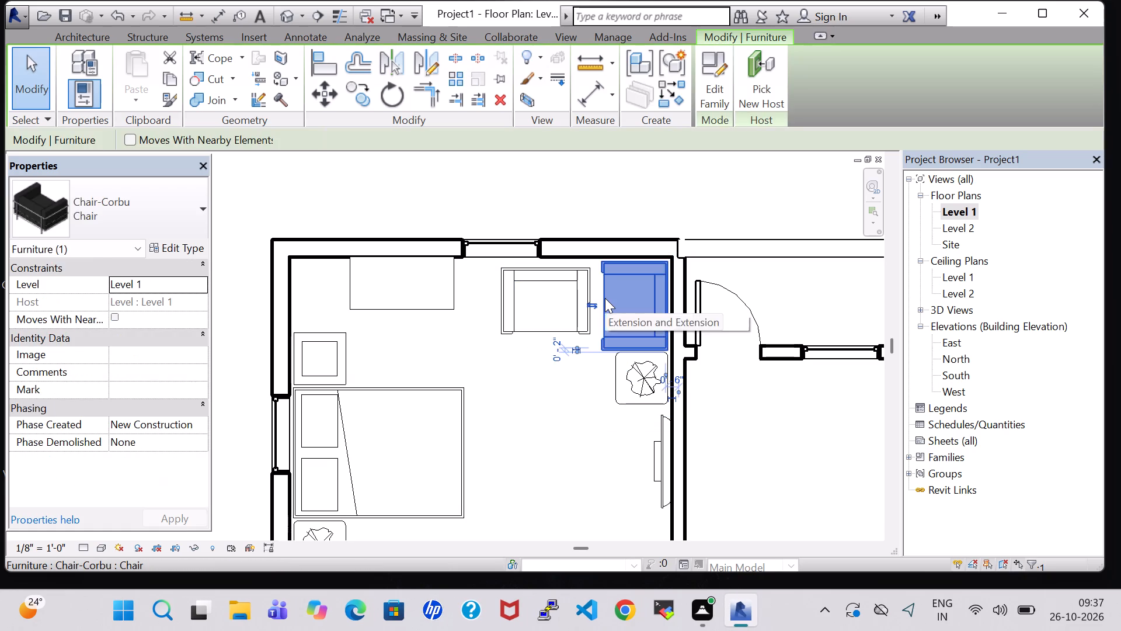
key(Delete)
Nudge the remaining Chair-Corbu toward the bedroom's east wall and slightly closer to the north wall.
click(560, 285)
key(Right)
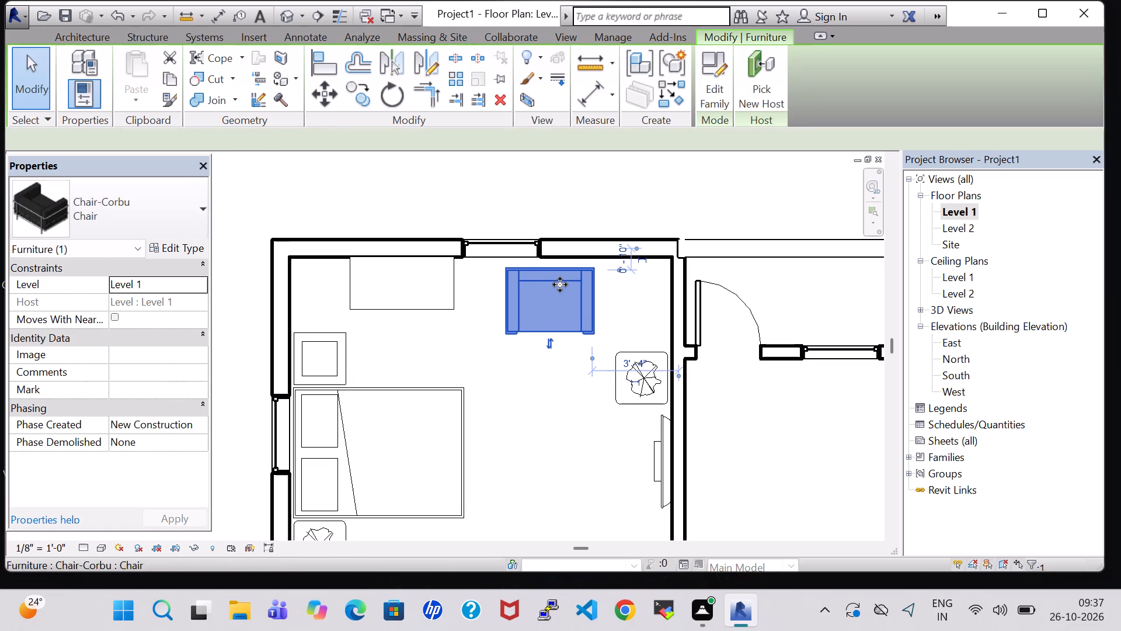
key(Right)
key(Right)
key(Right)
key(Right)
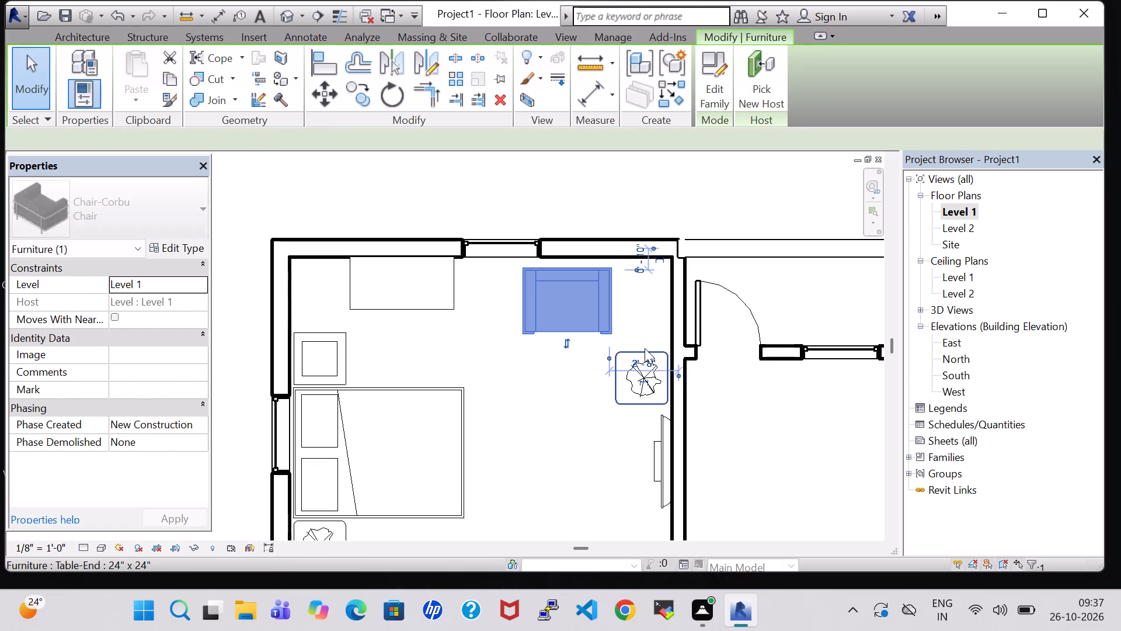
key(Up)
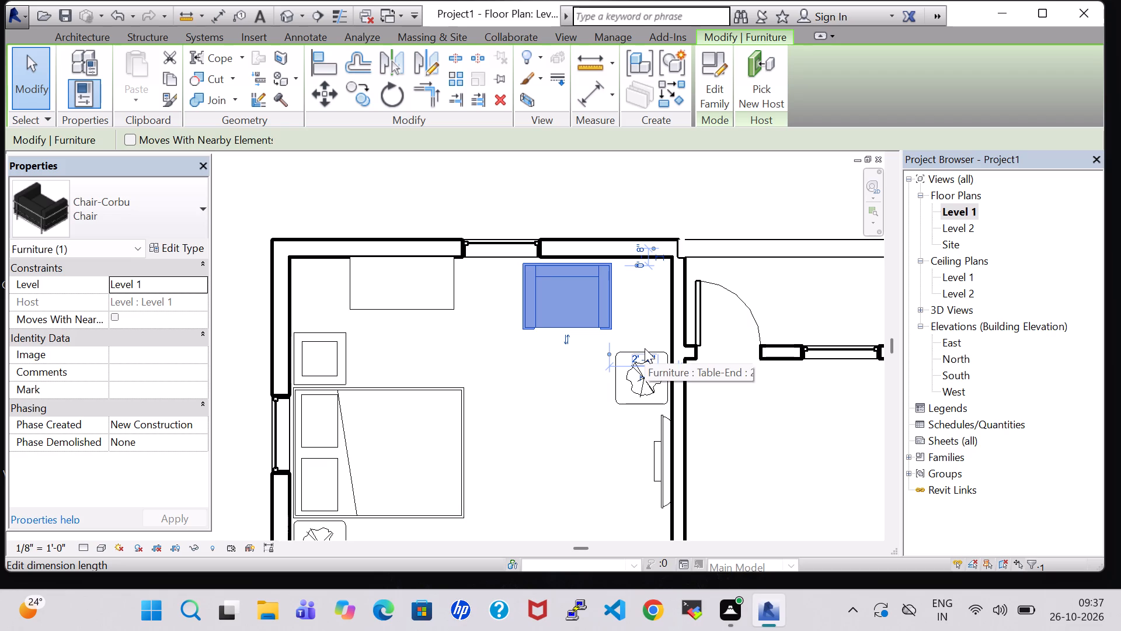
click(566, 435)
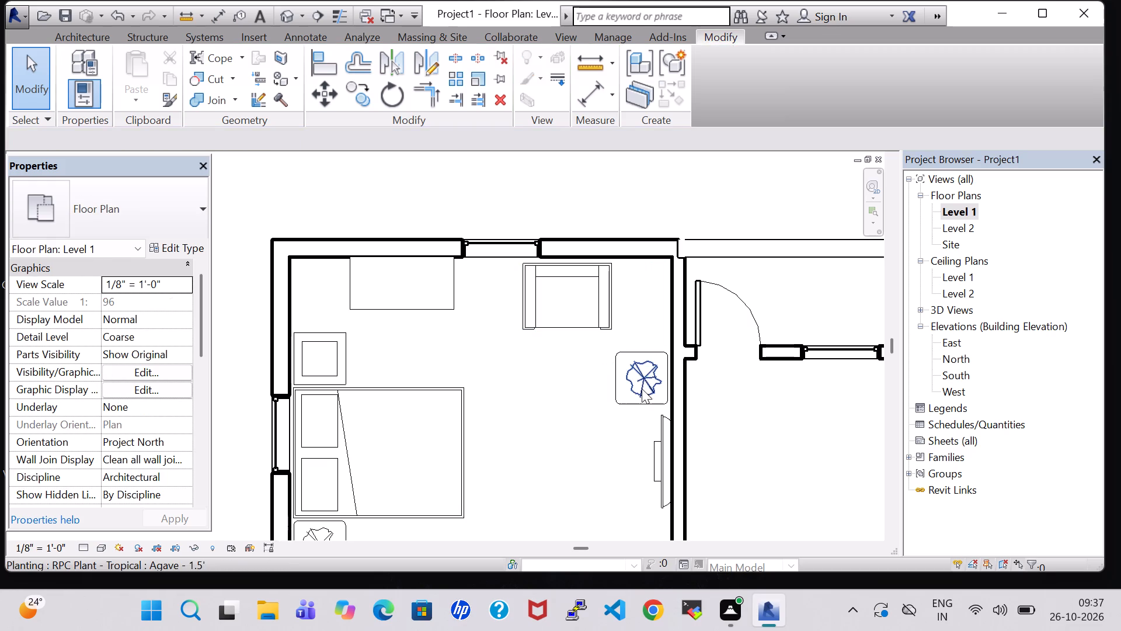
Delete the 24" x 24" Table-End beneath the plant near the bedroom's east wall.
click(640, 346)
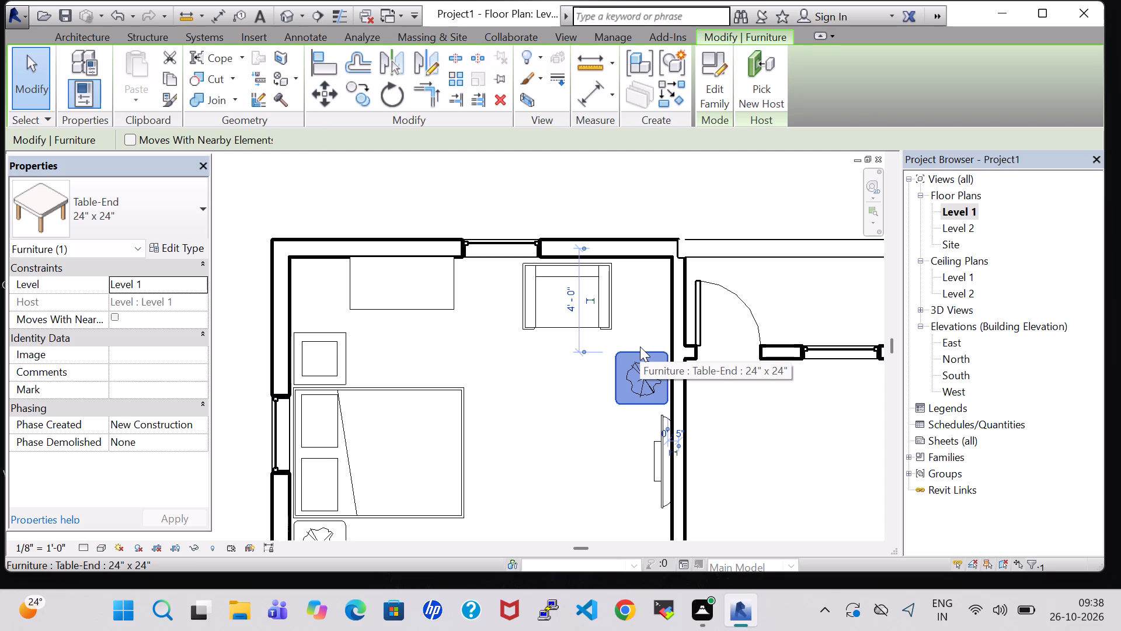
key(Delete)
Place a matching Table-Coffee 24" x 24" x 24" in the bedroom's northeast corner, between the Chair-Corbu and the east wall.
click(344, 359)
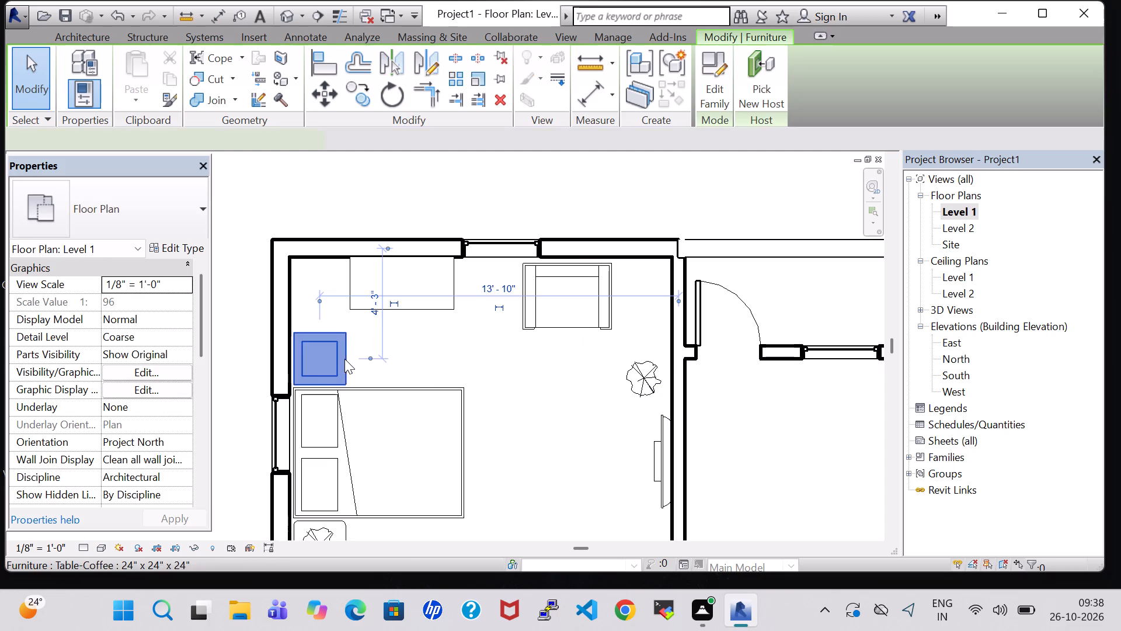
right_click(343, 359)
click(439, 317)
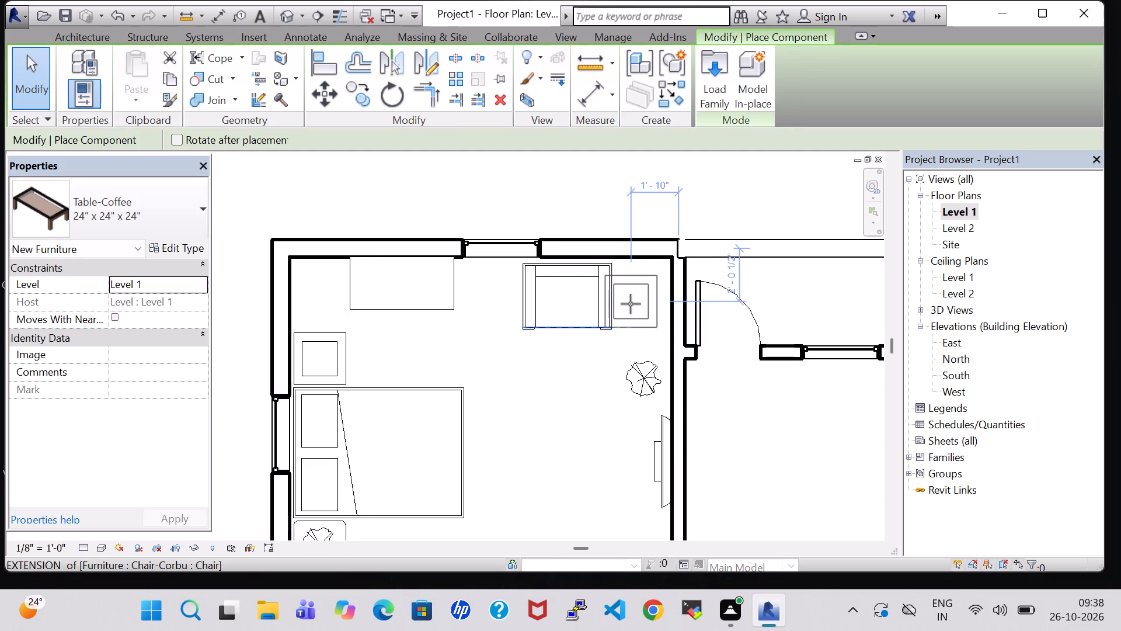
scroll(642, 304, up, 7)
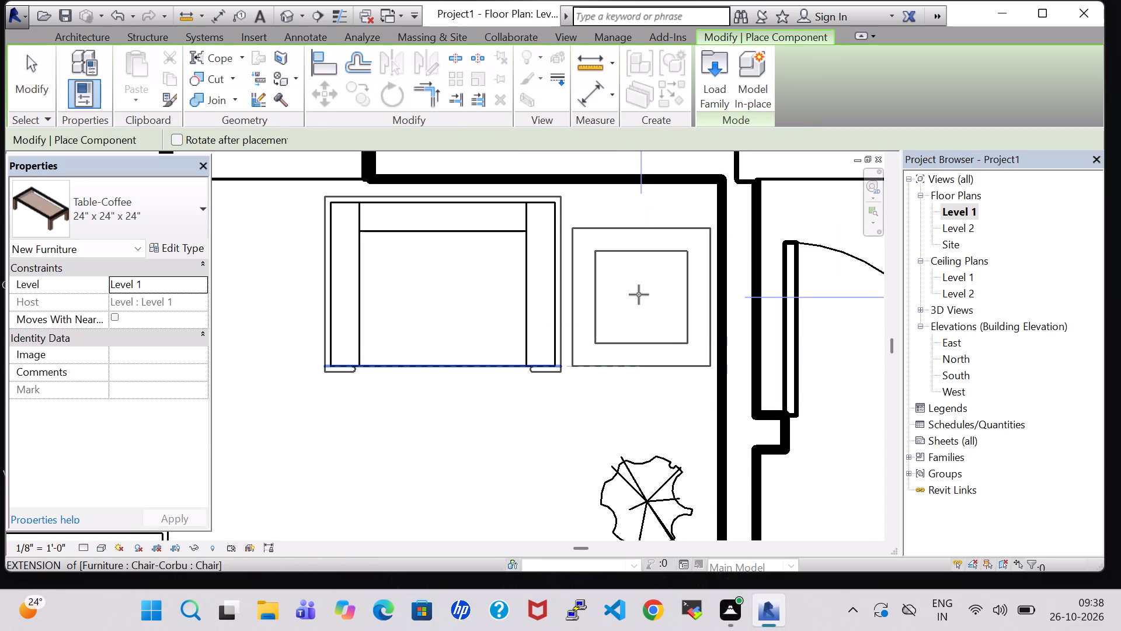
click(634, 271)
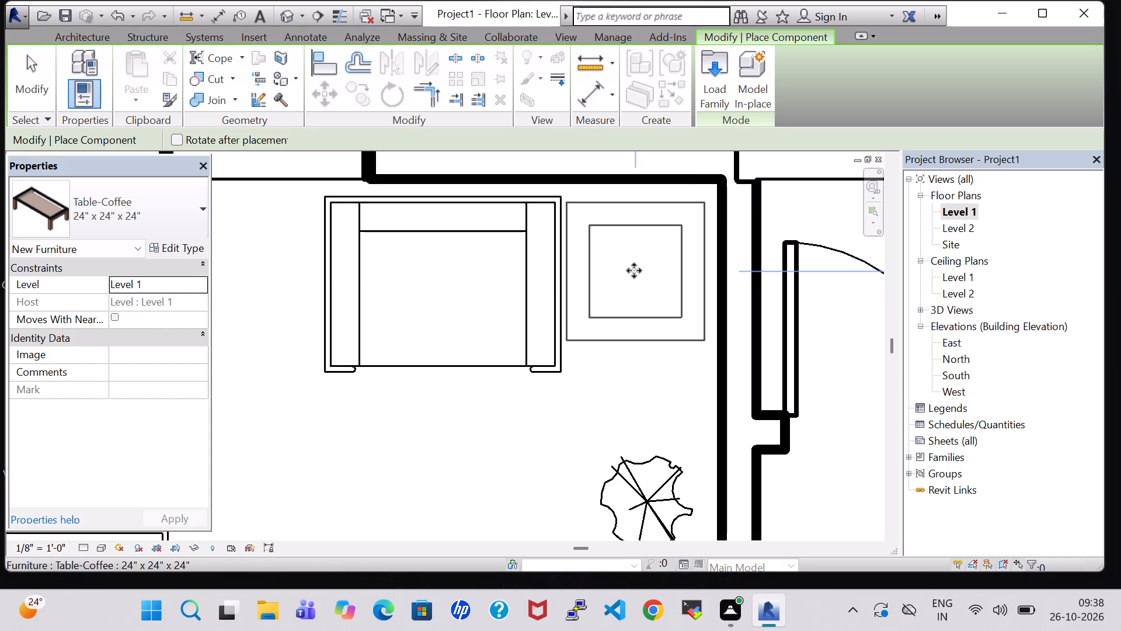
key(Escape)
key(Escape)
Nudge the corner coffee table about 1 1/2" toward the east wall and shift the Chair-Corbu along with it.
click(634, 271)
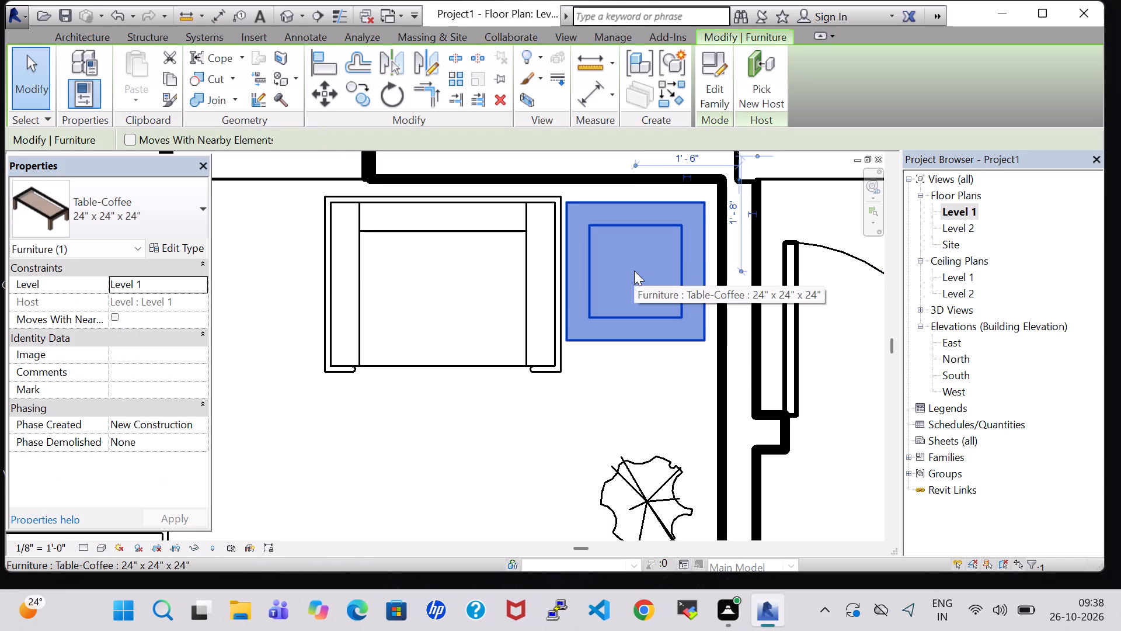
key(Right)
key(Right)
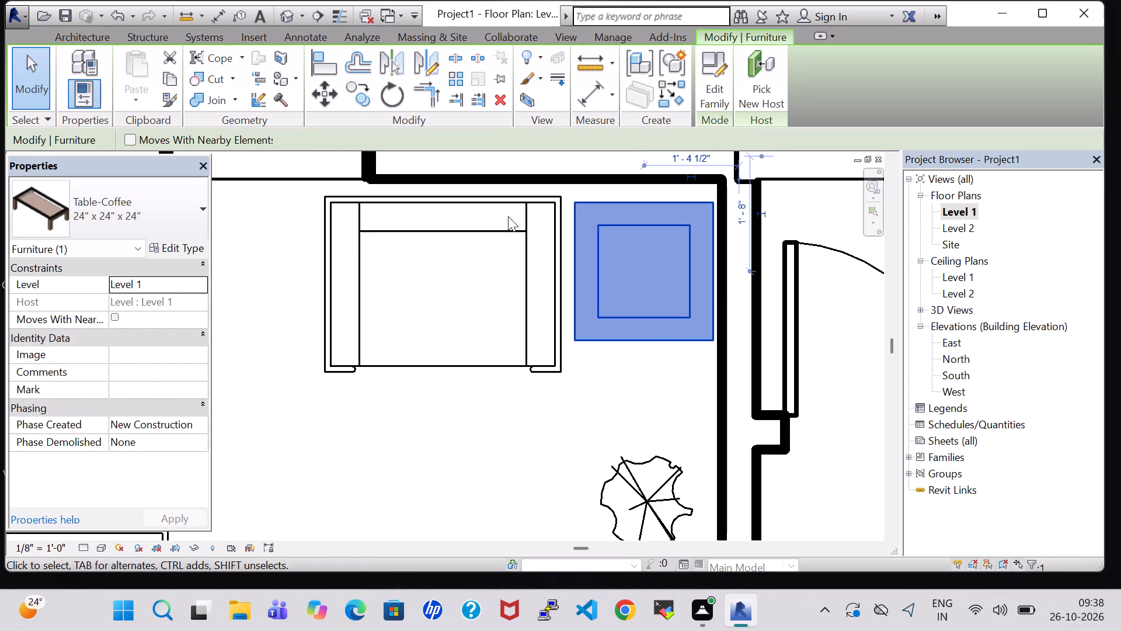
click(500, 198)
key(Right)
key(Right)
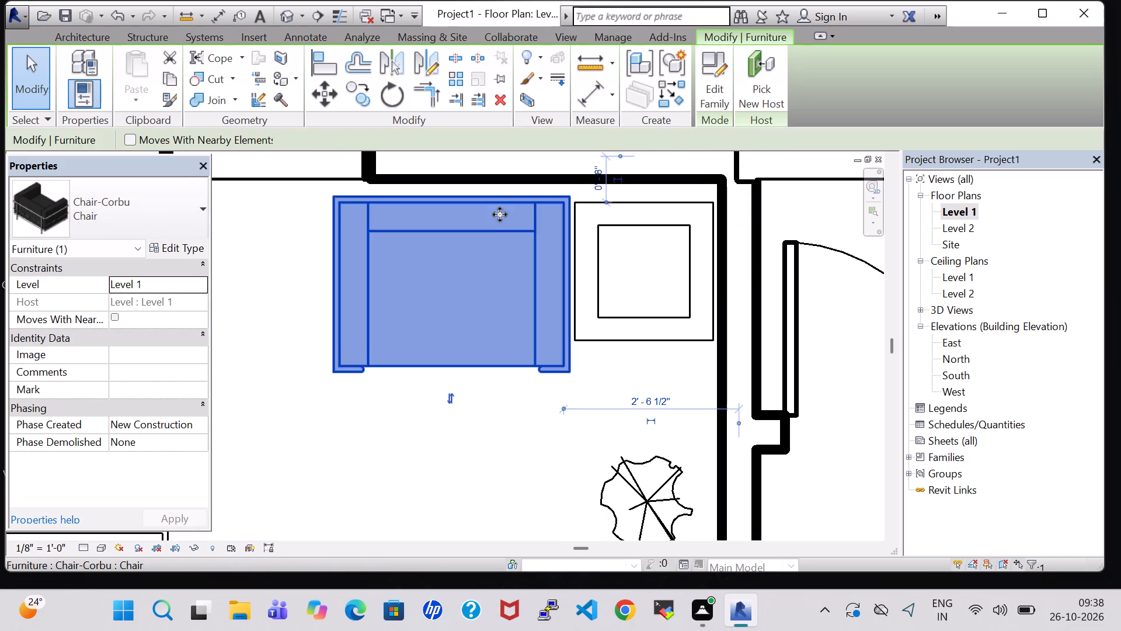
click(490, 381)
Save the project as Project96 in the work folder on the Desktop.
scroll(490, 381, down, 7)
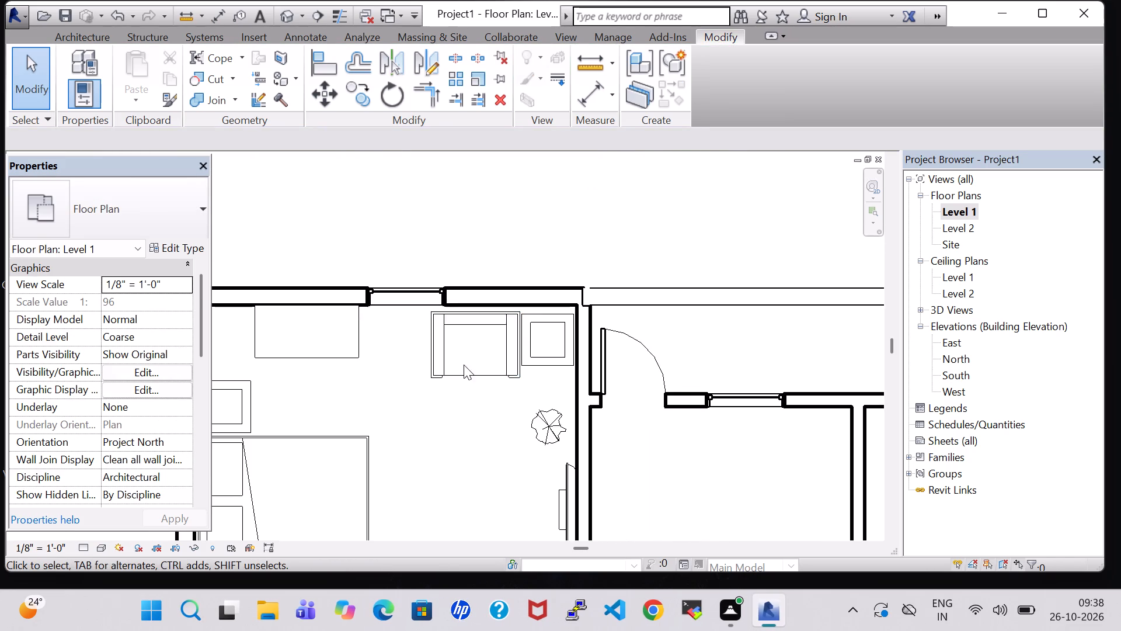
scroll(538, 436, down, 3)
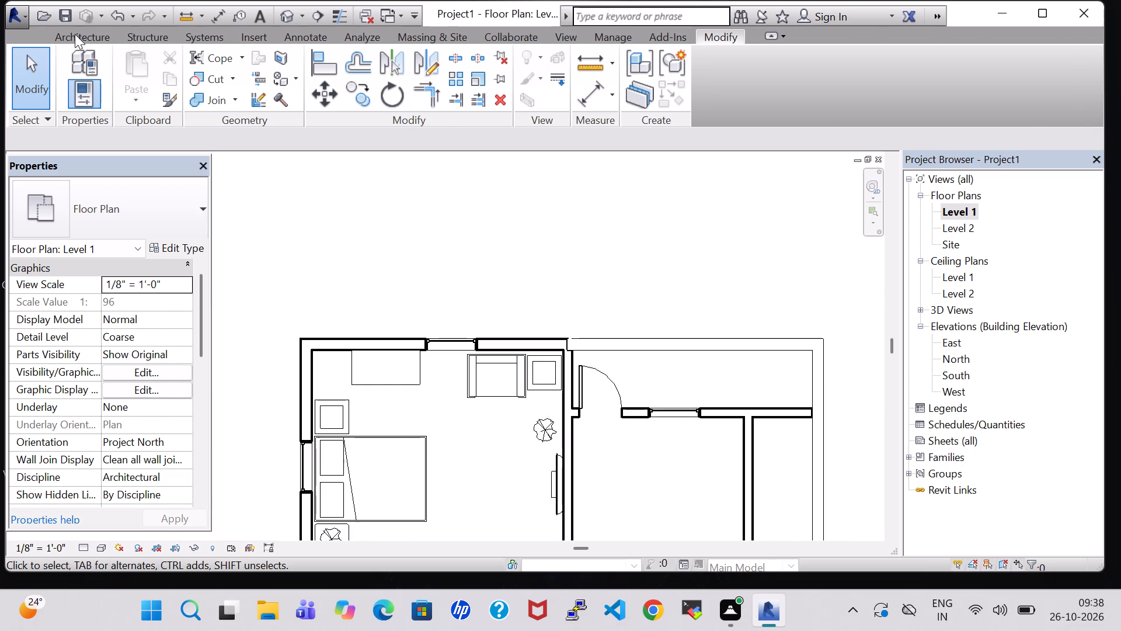
click(76, 36)
click(191, 83)
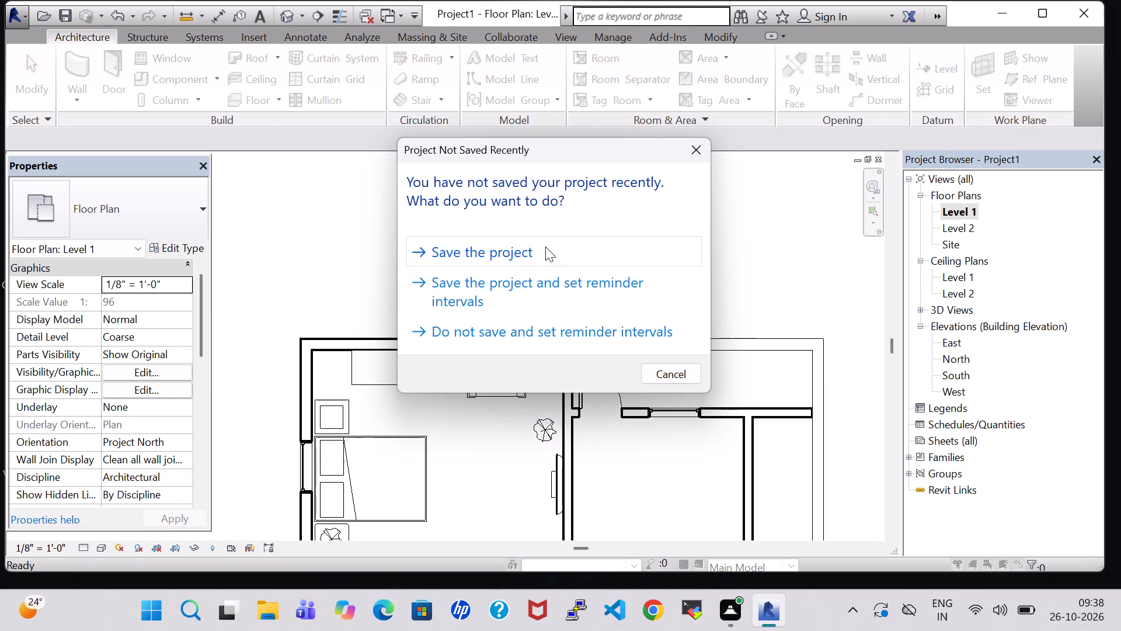
click(509, 247)
click(267, 399)
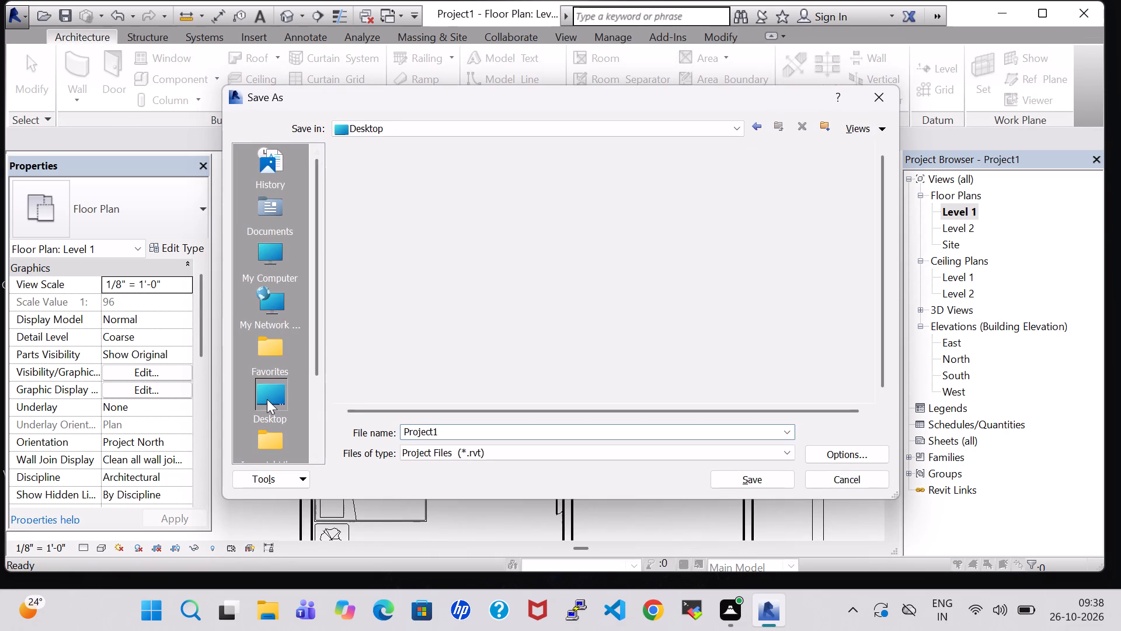
scroll(402, 361, down, 3)
double_click(380, 332)
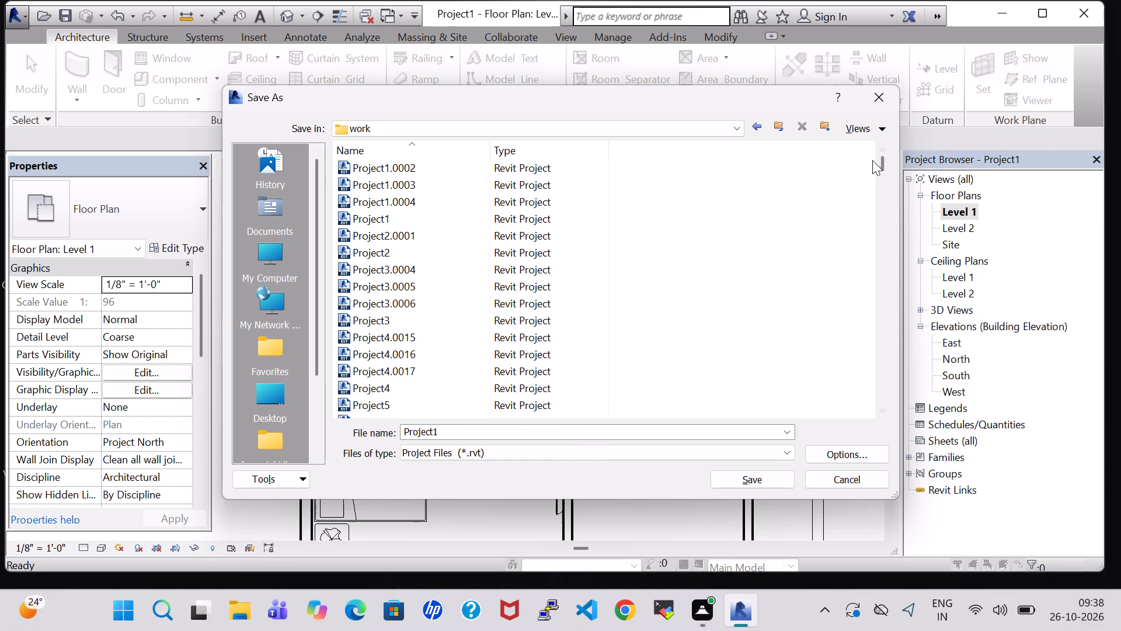
drag(881, 160, 890, 302)
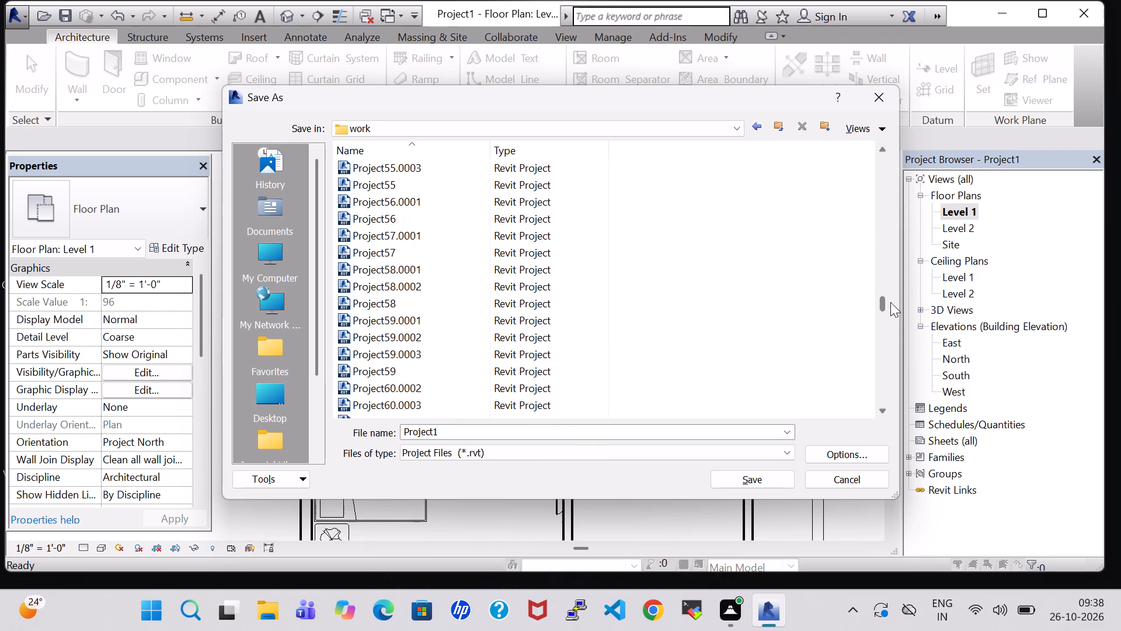
drag(890, 302, 891, 412)
click(467, 435)
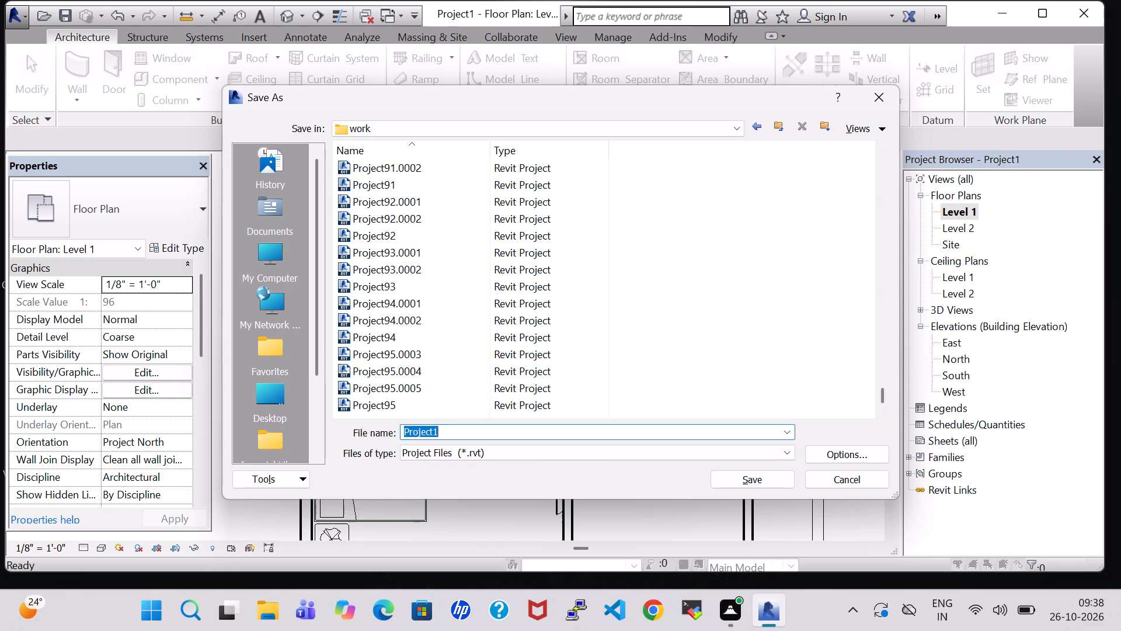
double_click(442, 435)
click(442, 435)
click(442, 435)
click(442, 435)
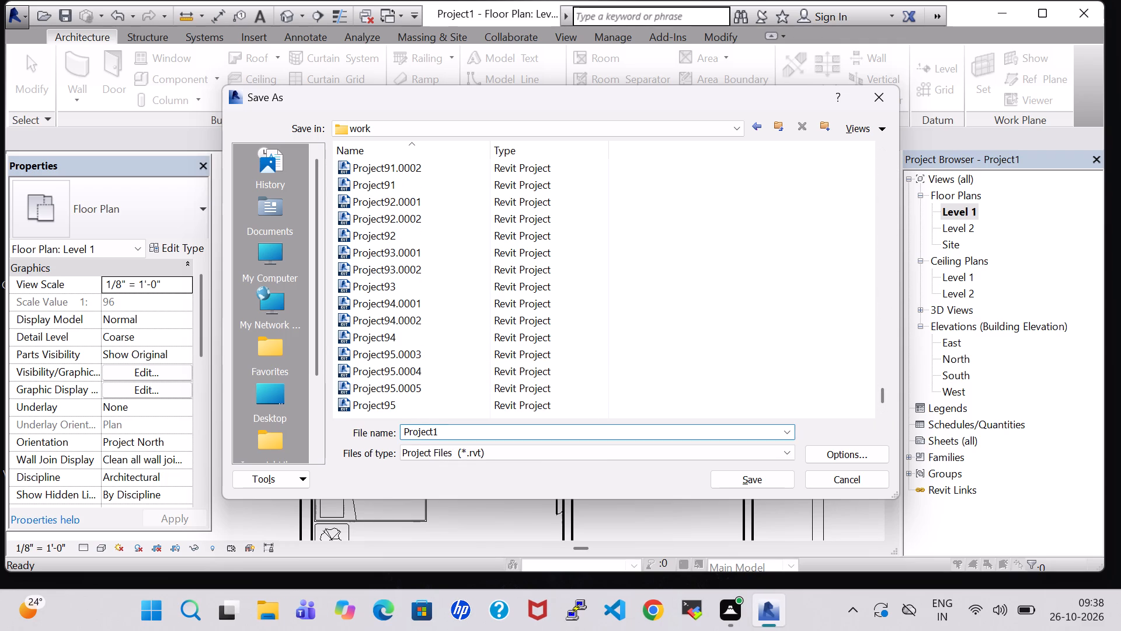
click(469, 435)
click(451, 435)
key(BackSpace)
text(96)
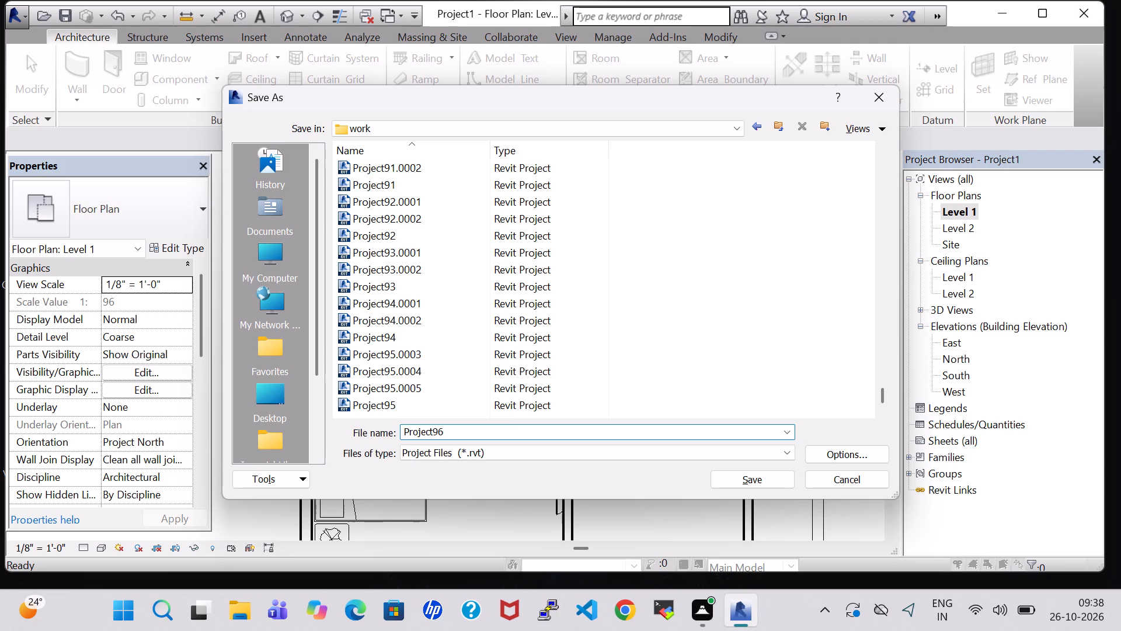
click(770, 485)
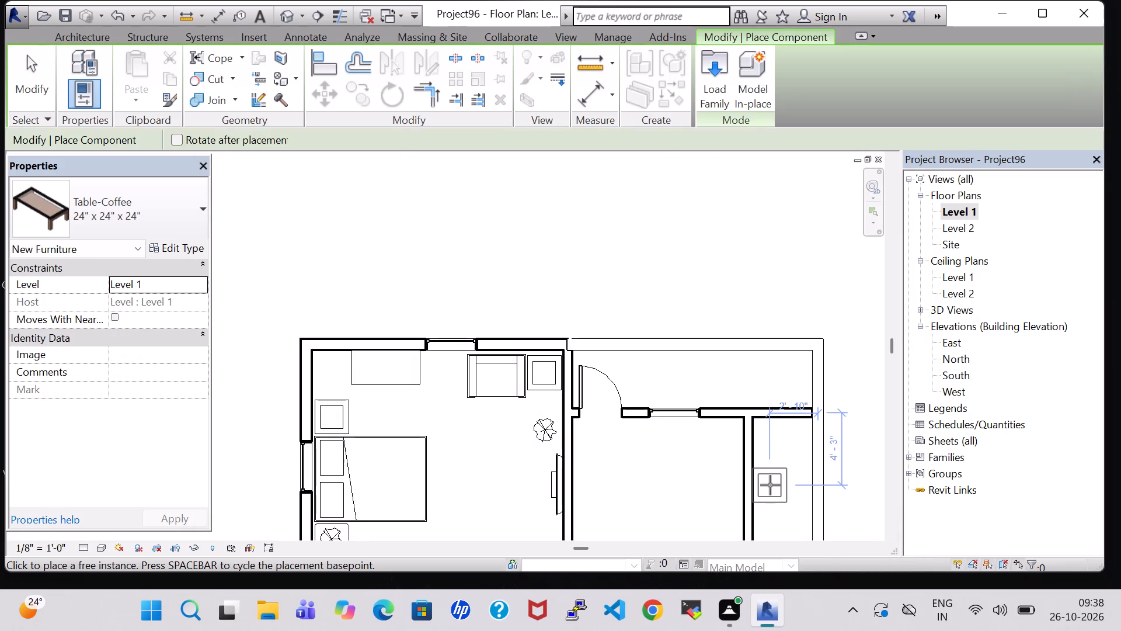
key(Escape)
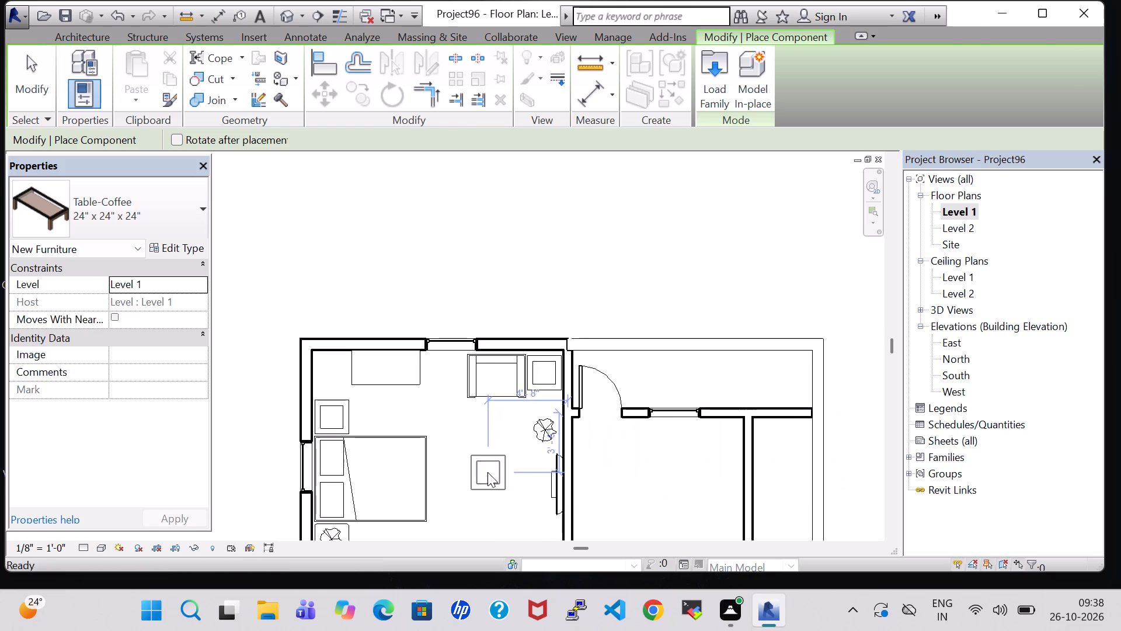
Load the Table-Rectangular family from the Tables folder of the US Imperial furniture library.
key(Escape)
scroll(488, 472, up, 5)
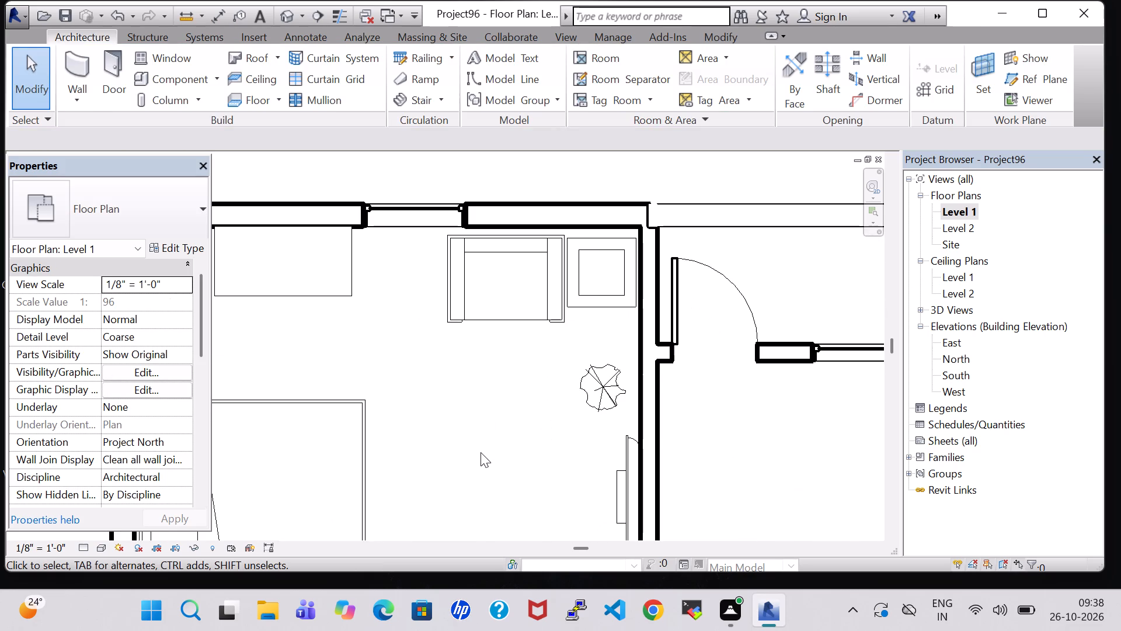
click(160, 77)
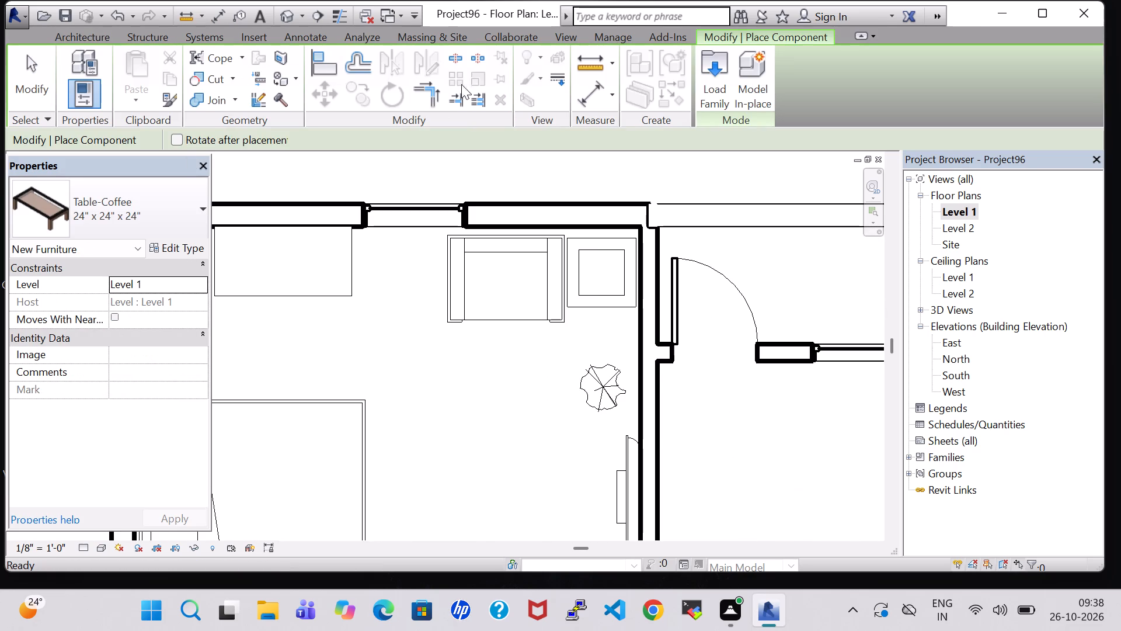
click(697, 87)
click(713, 87)
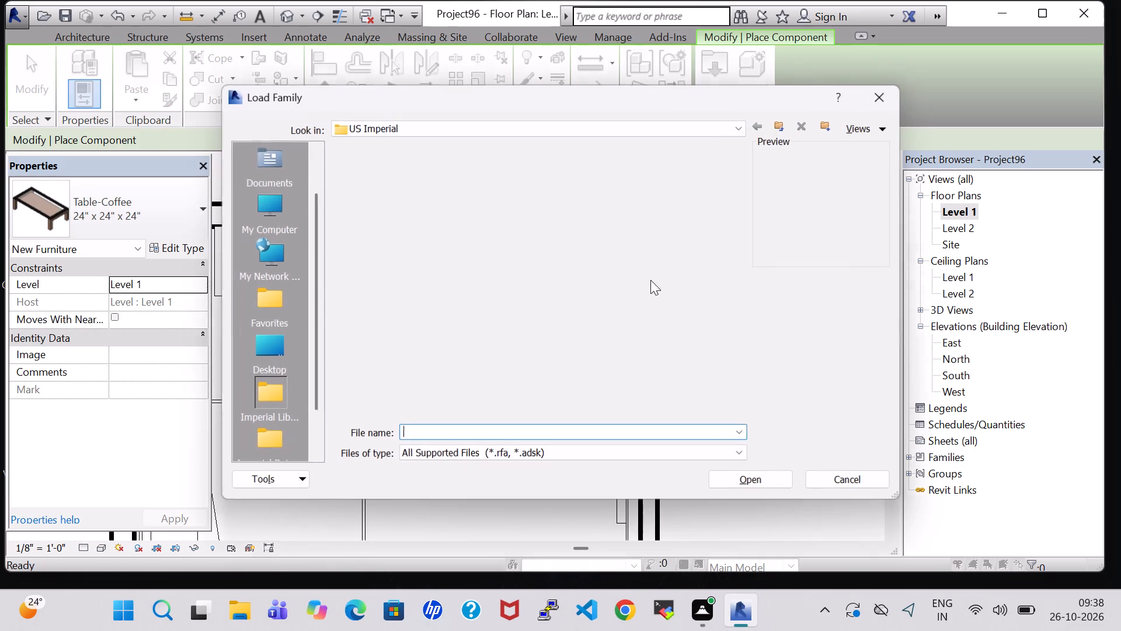
double_click(663, 404)
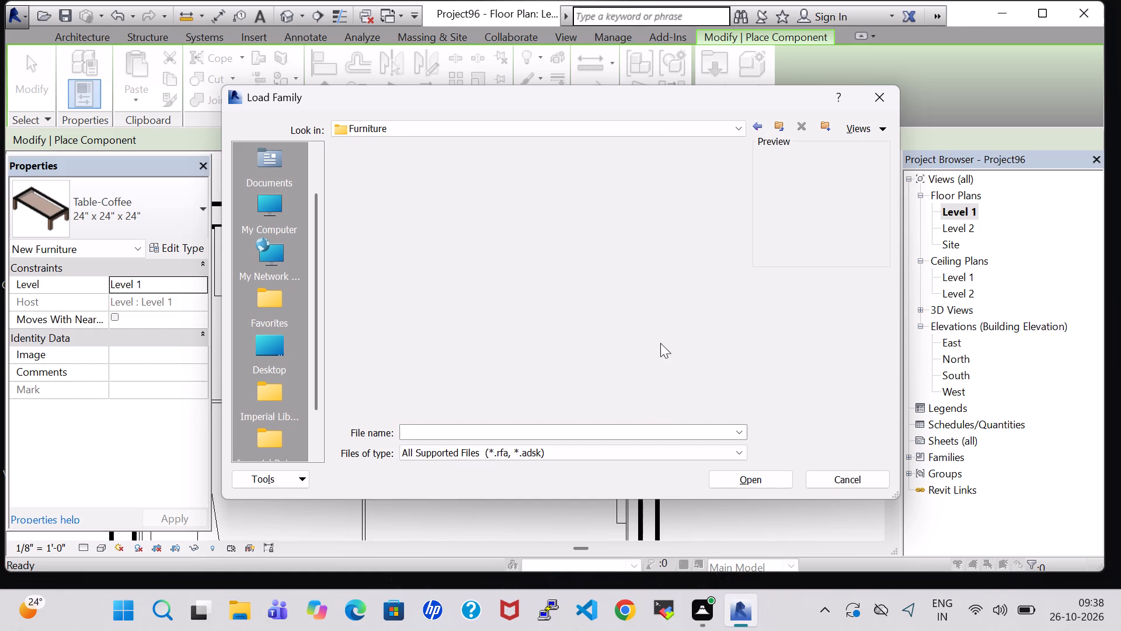
double_click(568, 206)
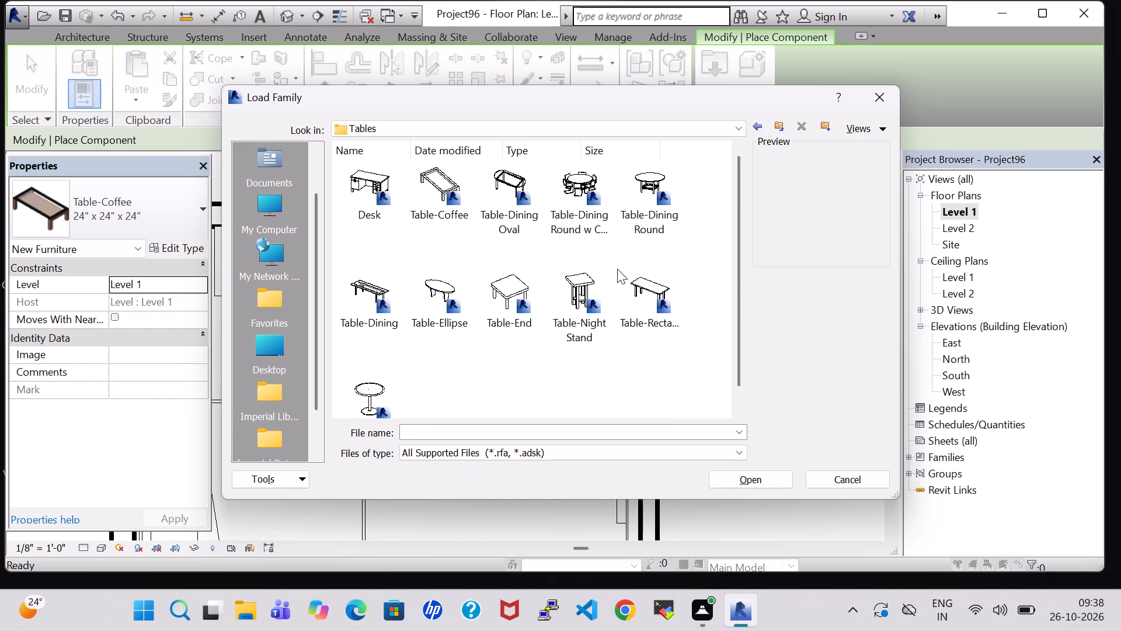
click(637, 279)
click(744, 481)
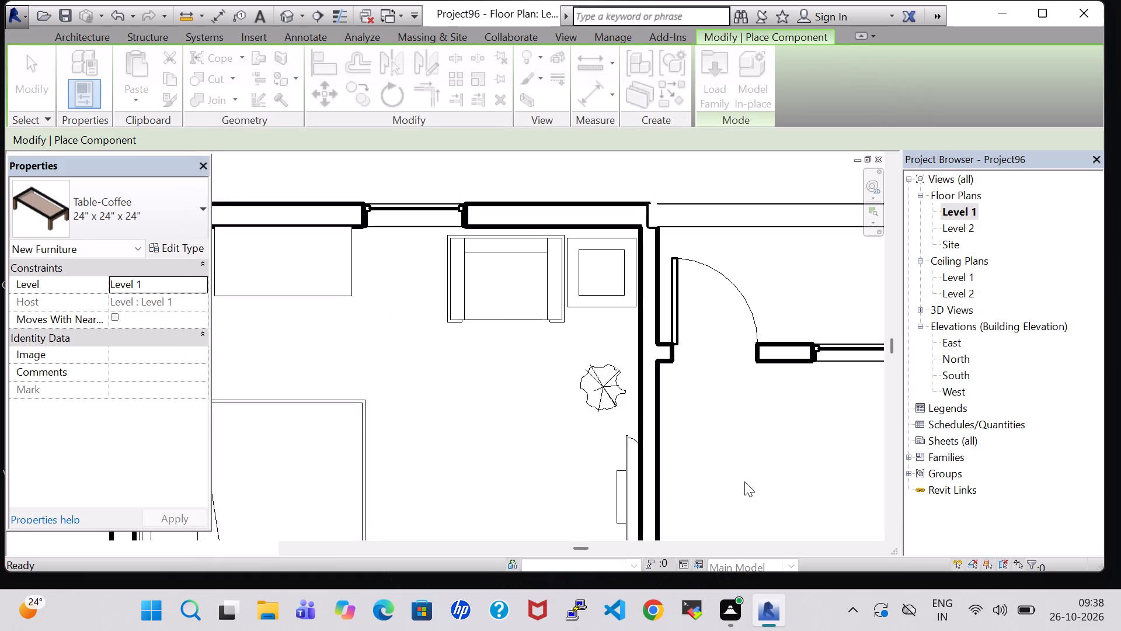
Place a 72" x 30" Table-Rectangular, rotated to run lengthwise along the bedroom's east wall, just south of the plant.
key(space)
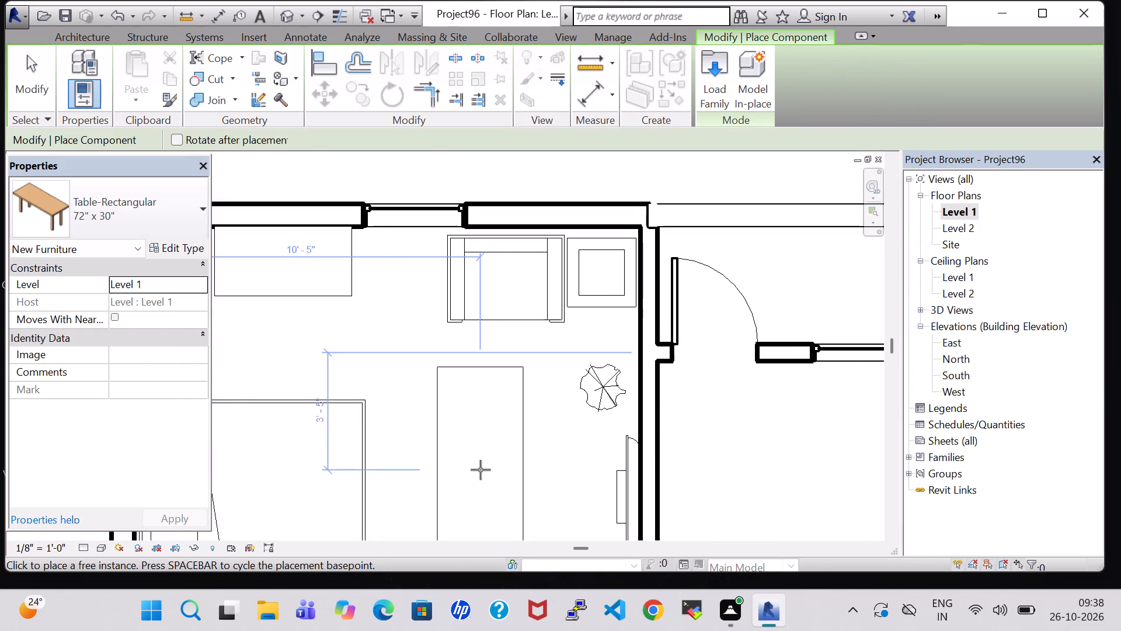
scroll(481, 470, down, 4)
middle_drag(481, 470, 471, 369)
middle_click(471, 369)
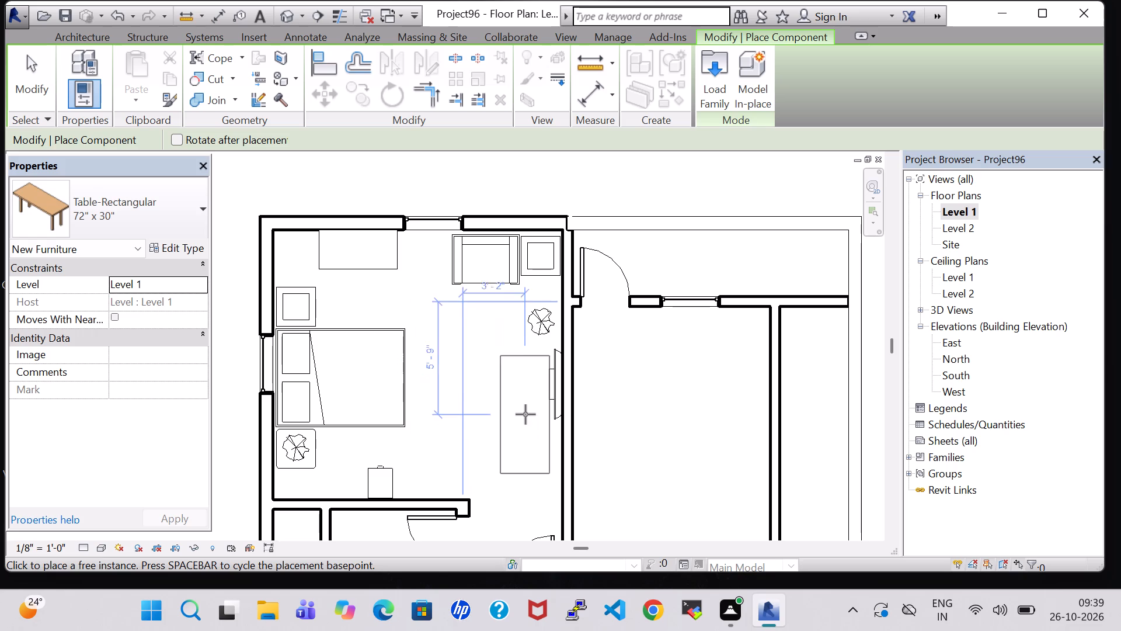
scroll(534, 394, up, 6)
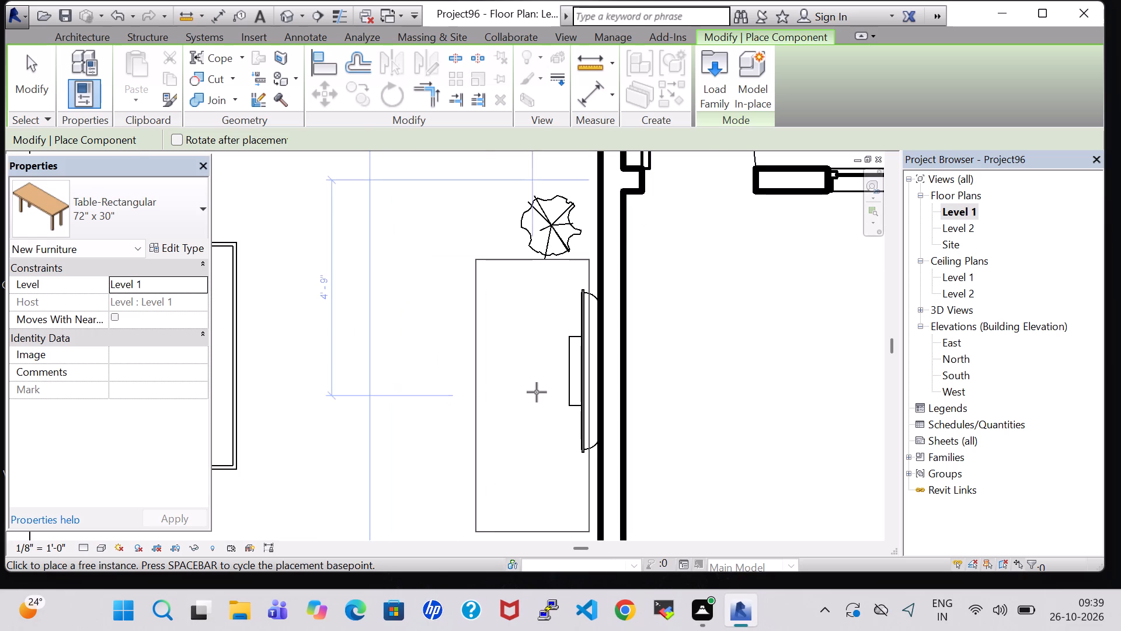
click(545, 389)
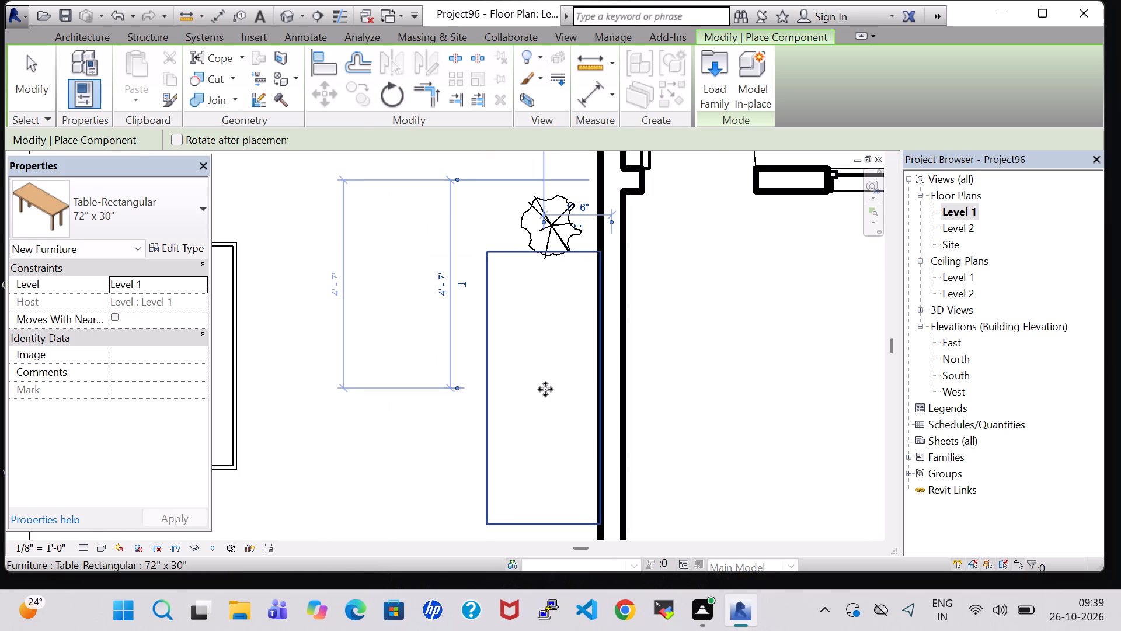
key(Escape)
key(Escape)
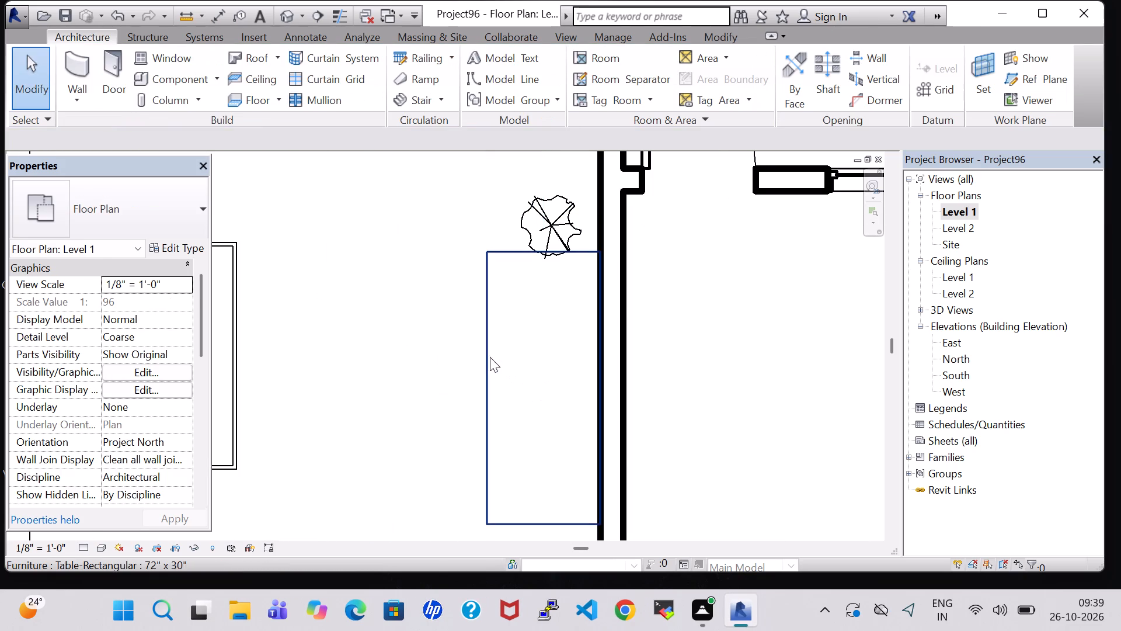
Set the rectangular table type's Length to 4' 0".
click(490, 357)
click(179, 254)
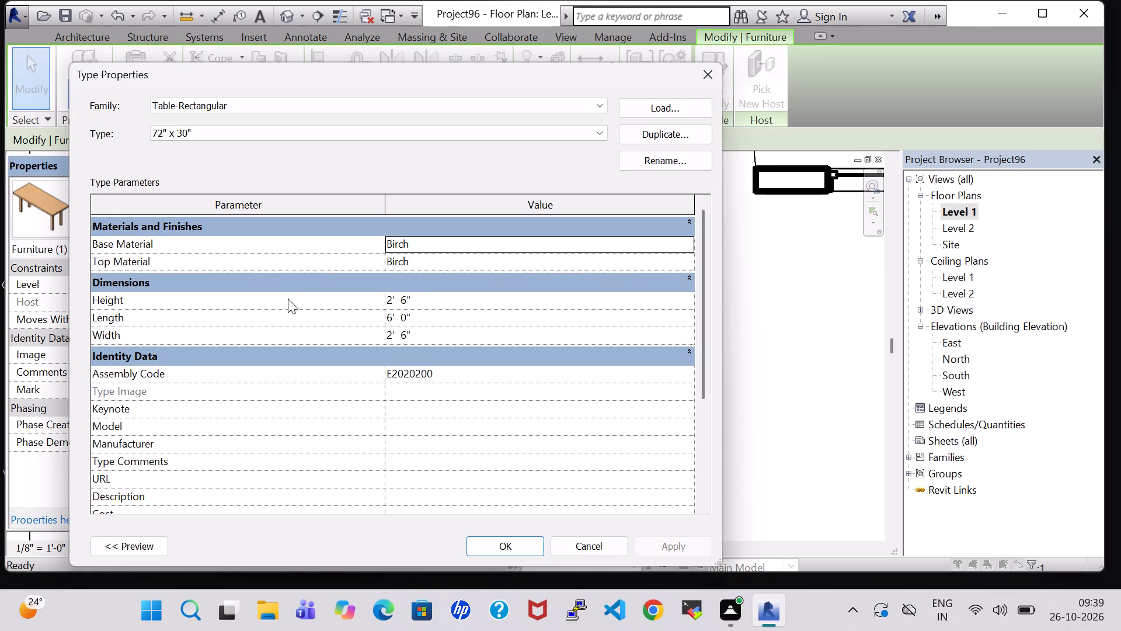
double_click(393, 319)
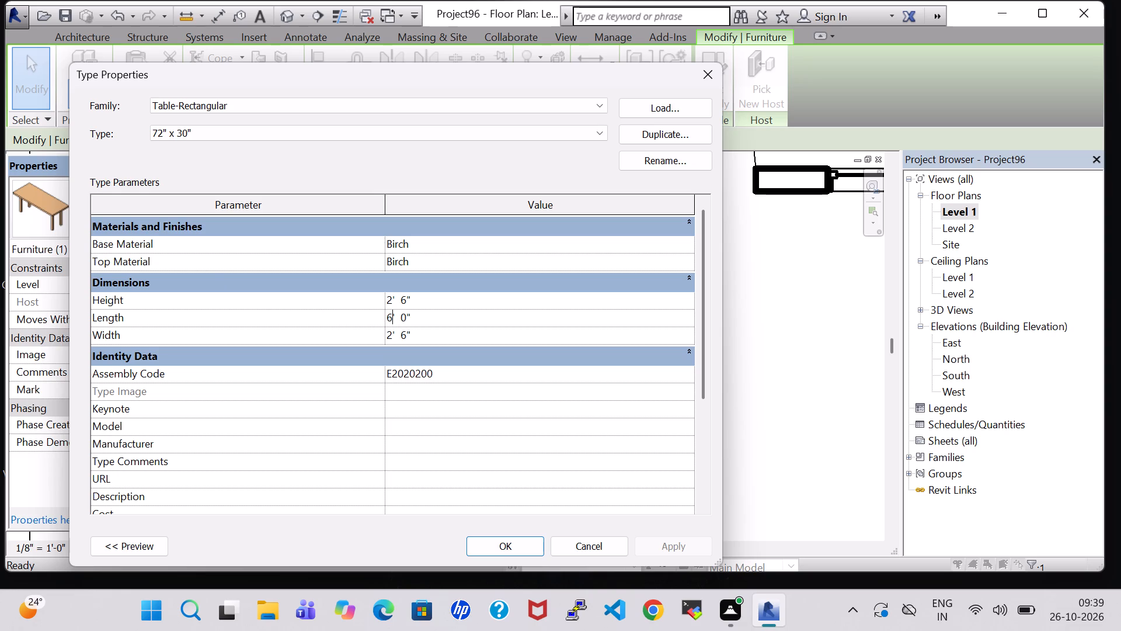
key(BackSpace)
key(4)
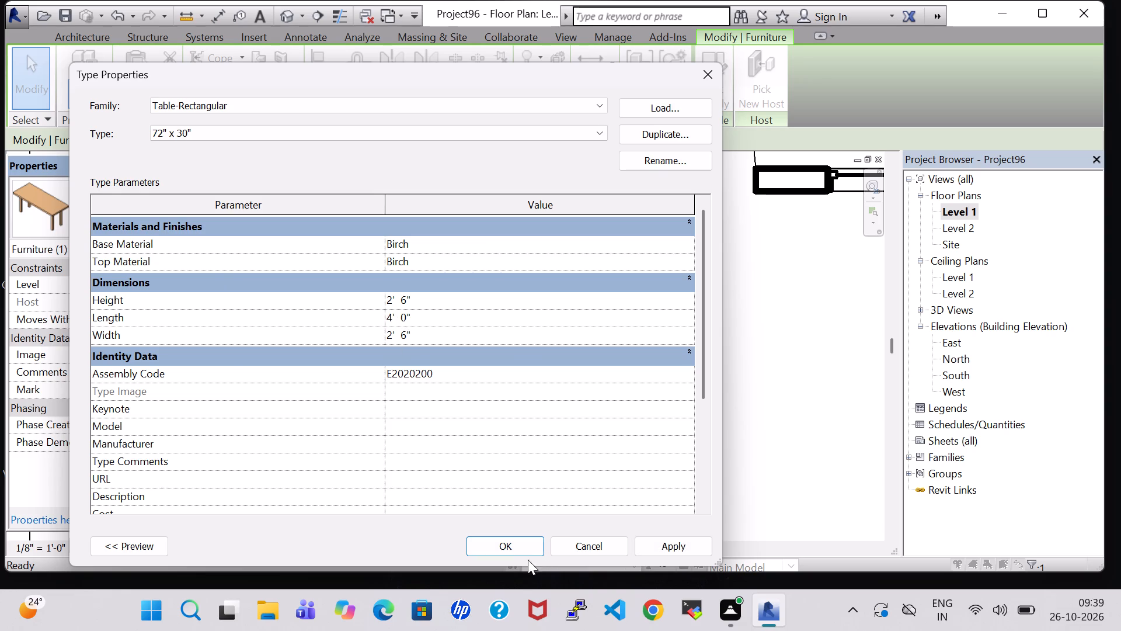
click(524, 549)
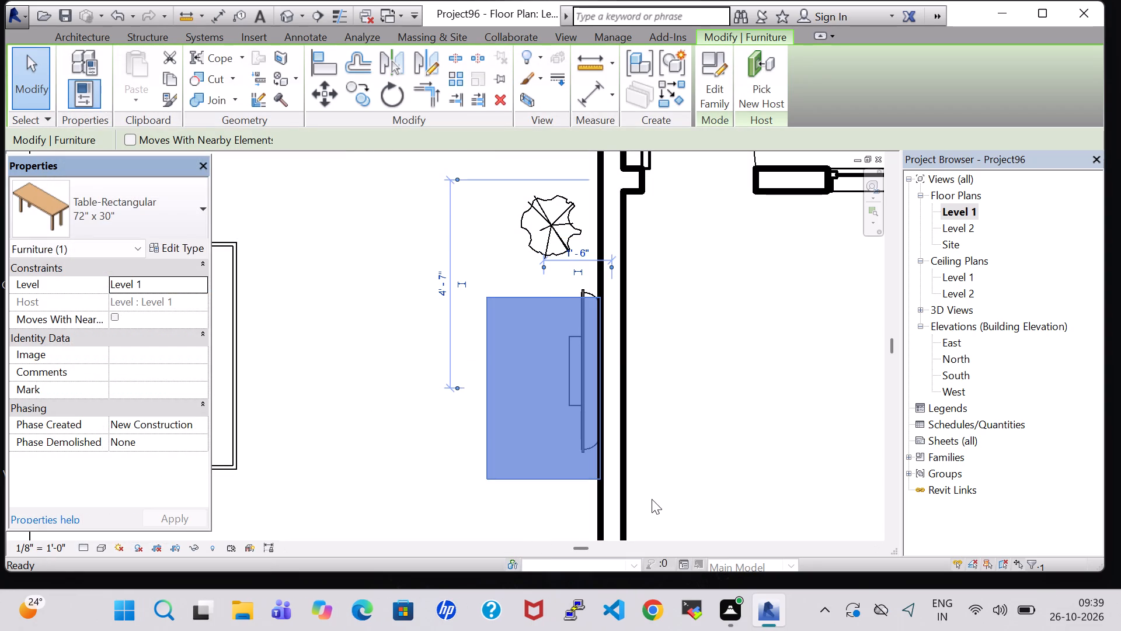
Nudge the rectangular table about 4" north along the bedroom's east wall.
key(Up)
key(Up)
click(726, 449)
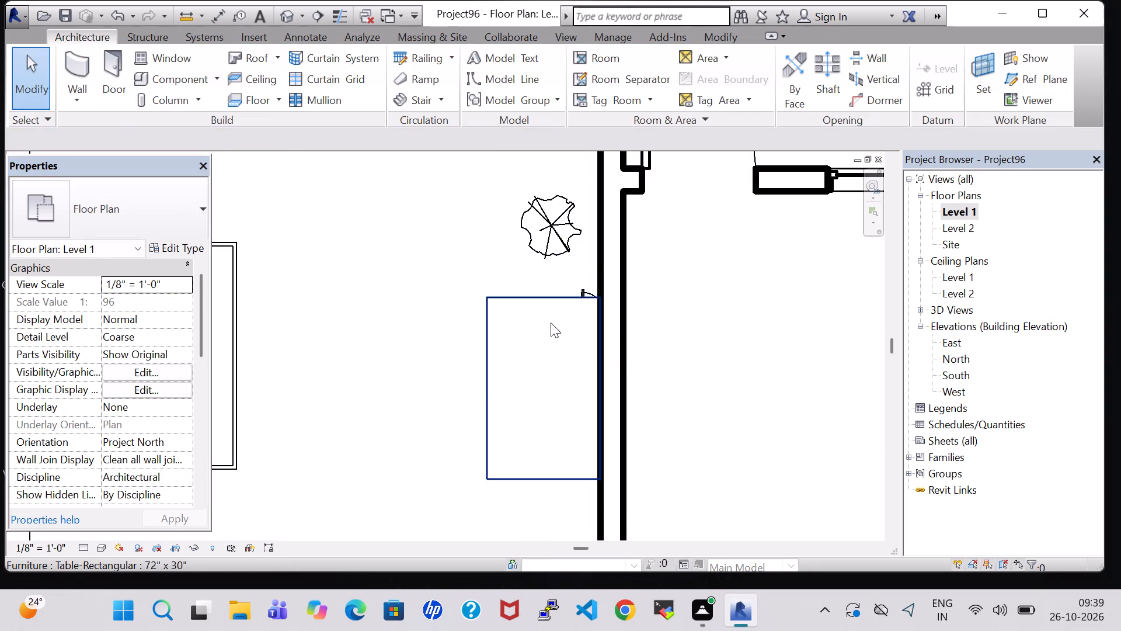
click(548, 298)
key(Up)
key(Up)
key(Up)
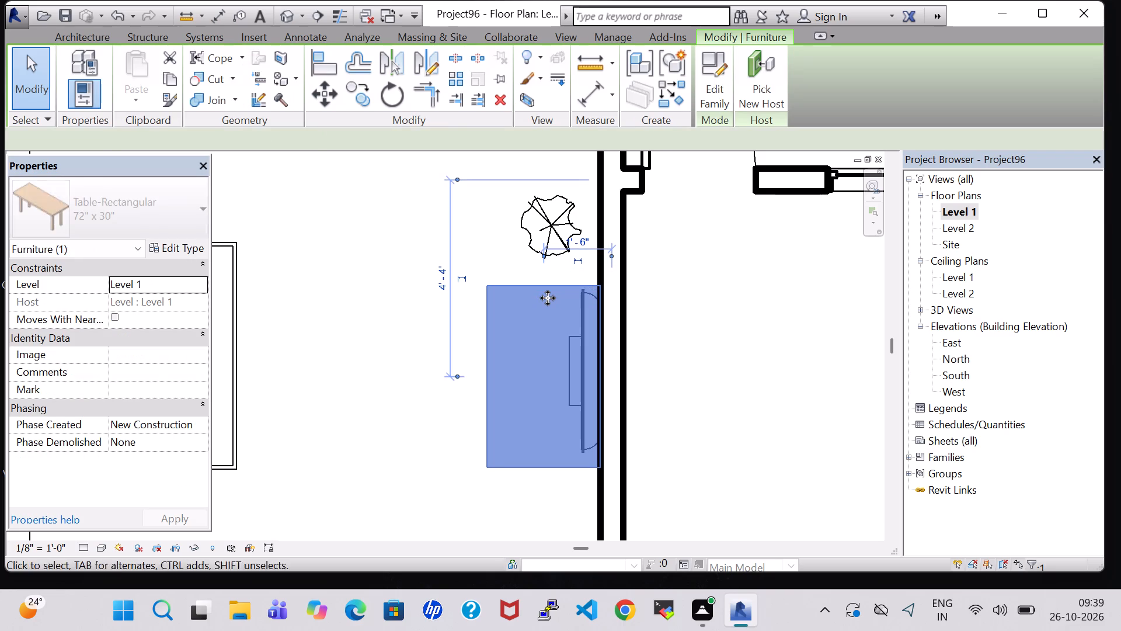
key(Up)
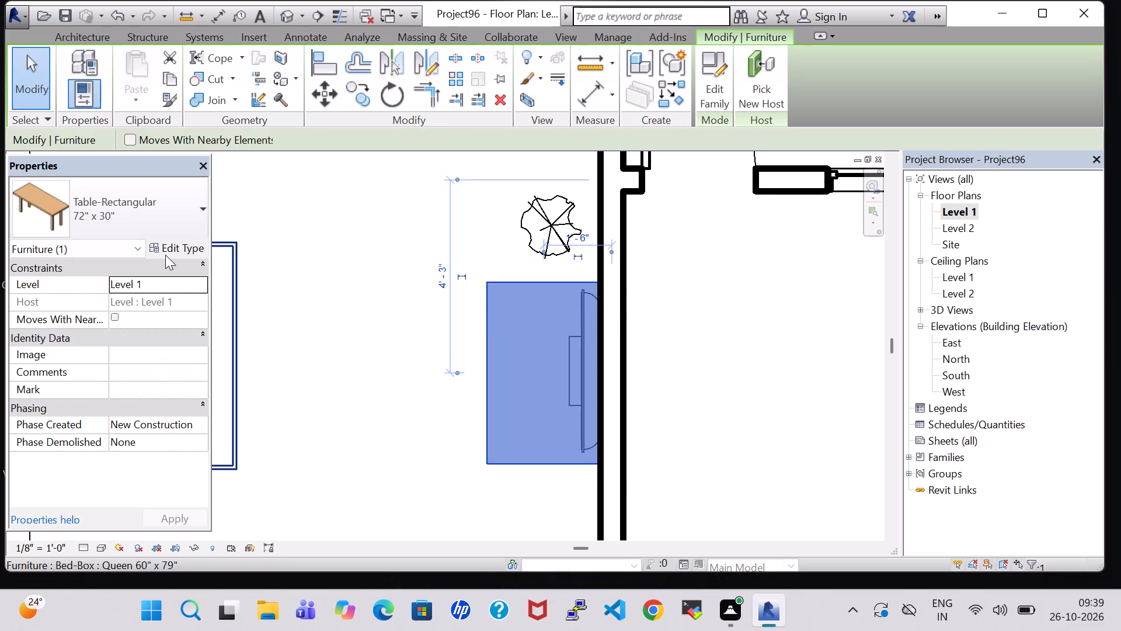
Set the rectangular table type's Height to 2' 2".
click(169, 248)
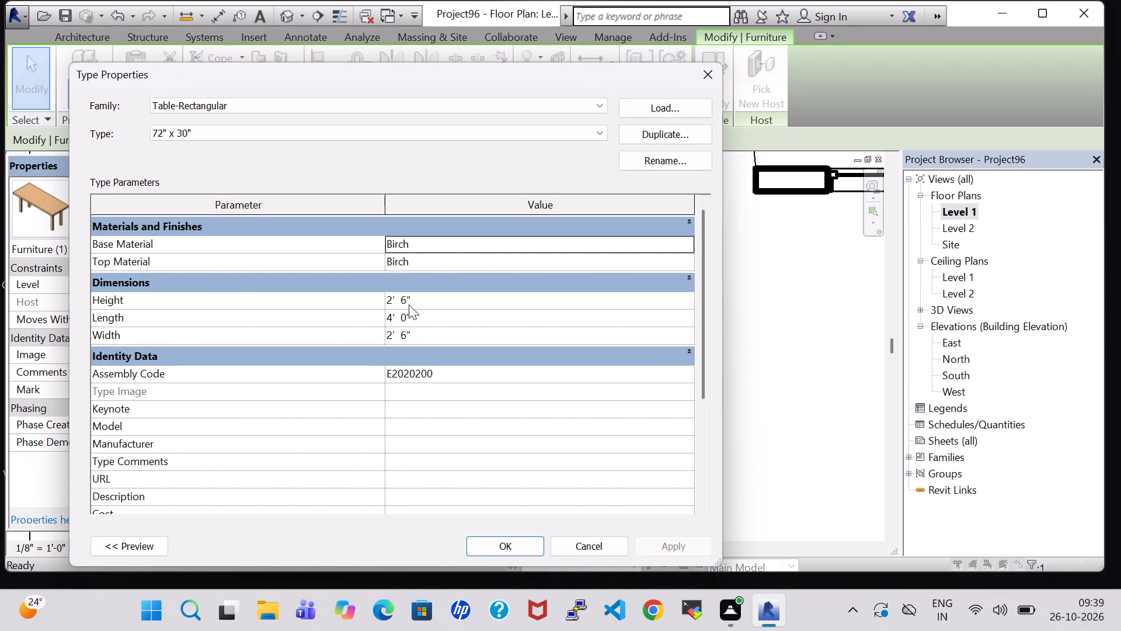
click(402, 299)
click(405, 300)
key(BackSpace)
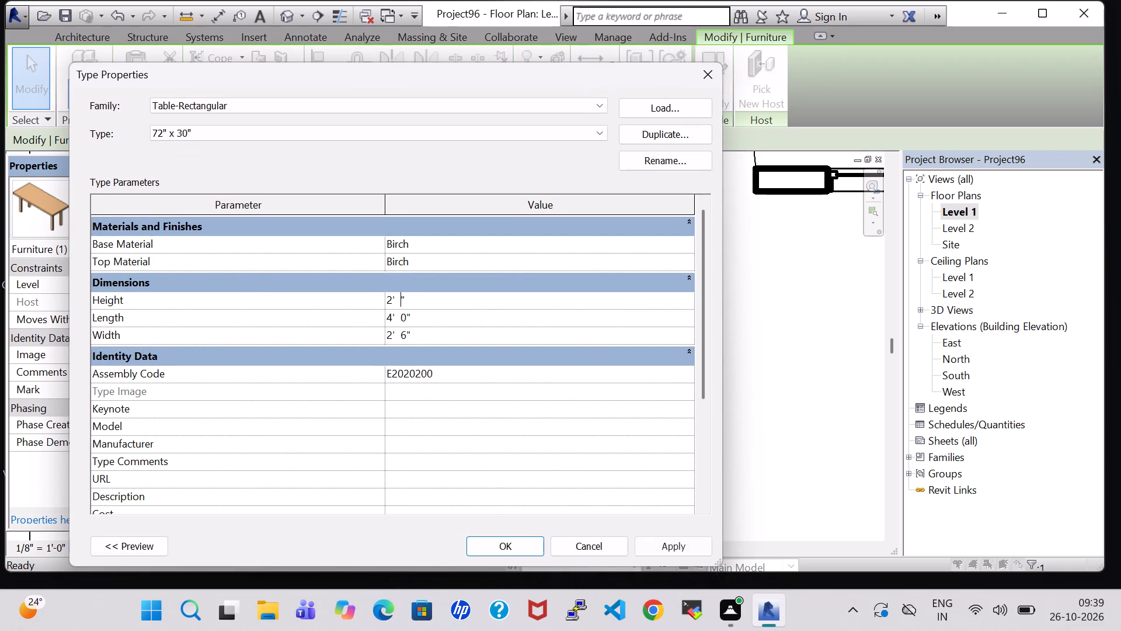
key(2)
click(519, 552)
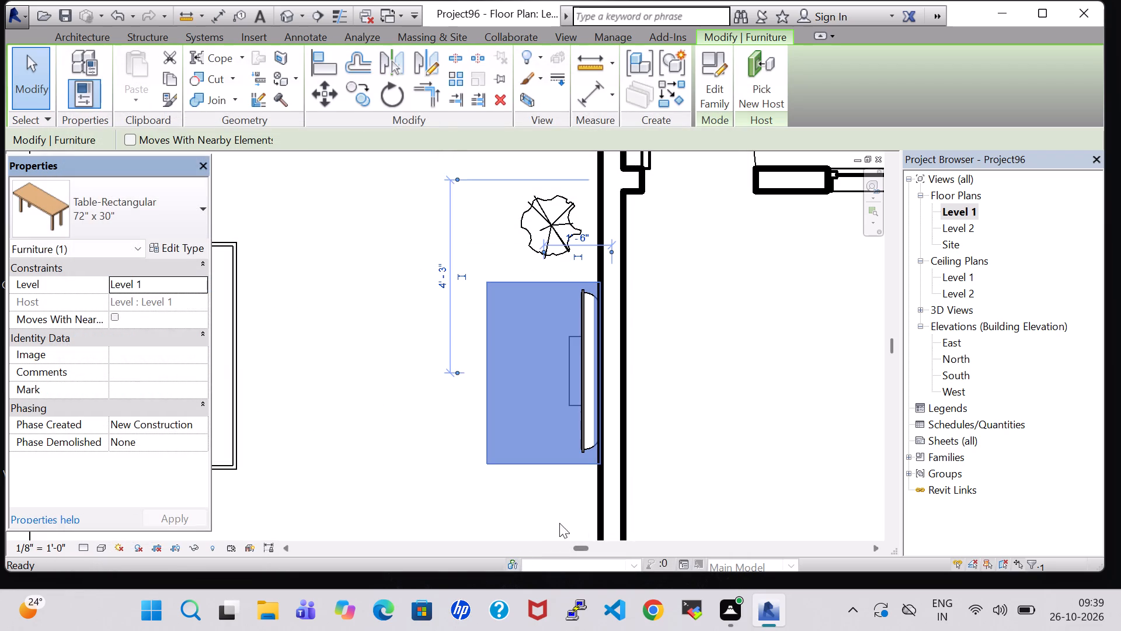
click(715, 448)
Move the Agave - 1.5' plant about 1' 3" south so it centres on the rectangular table's north edge.
click(552, 236)
right_click(552, 236)
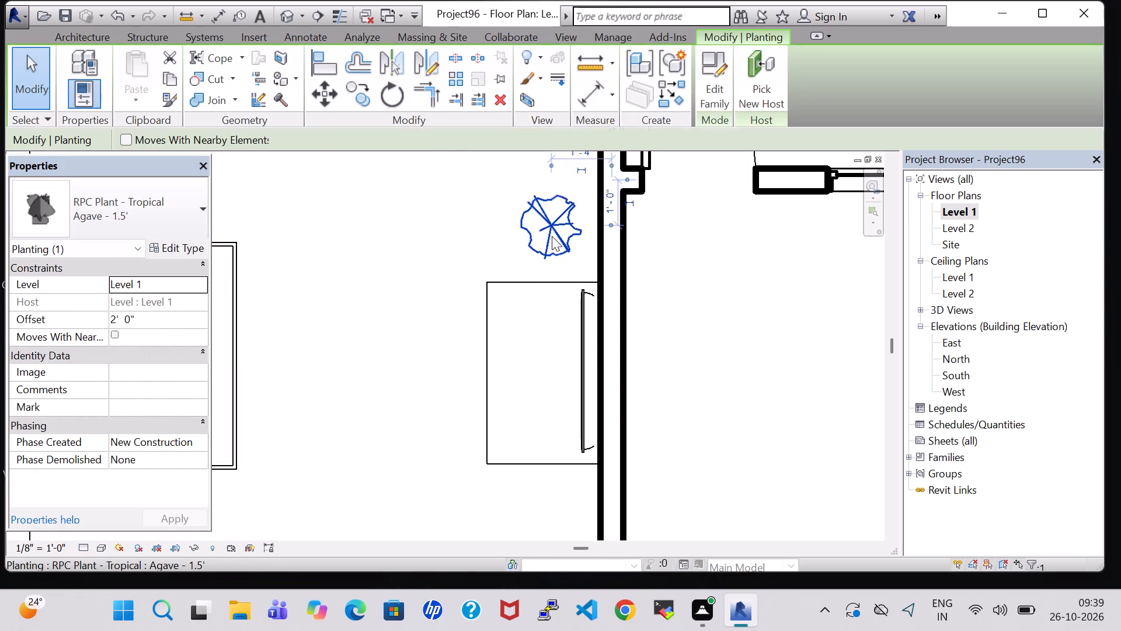
click(438, 212)
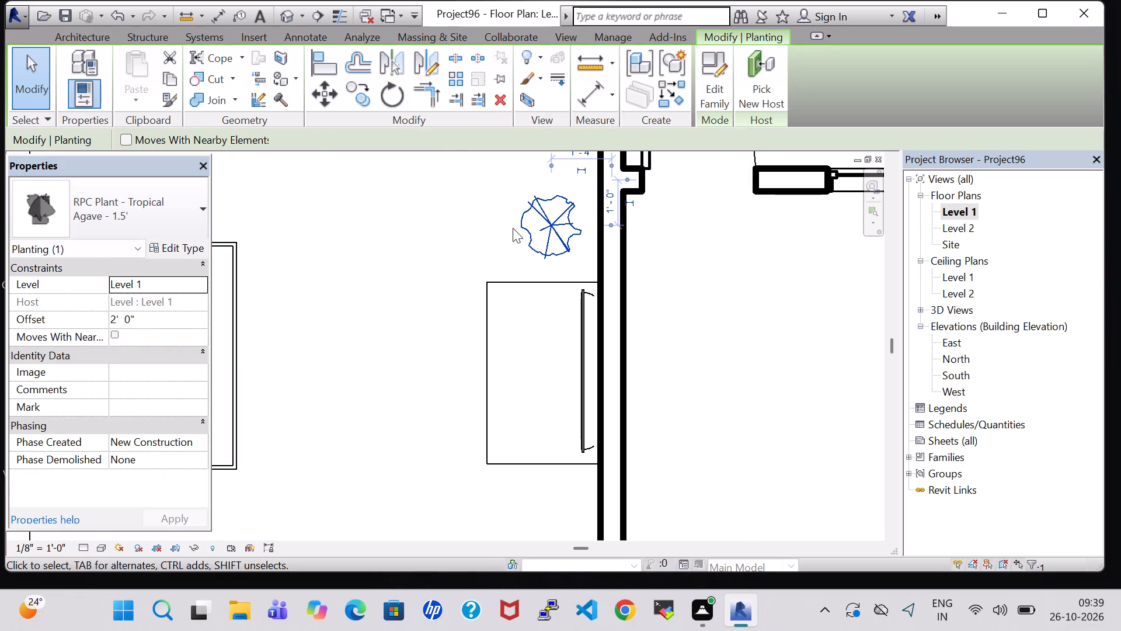
drag(536, 231, 536, 291)
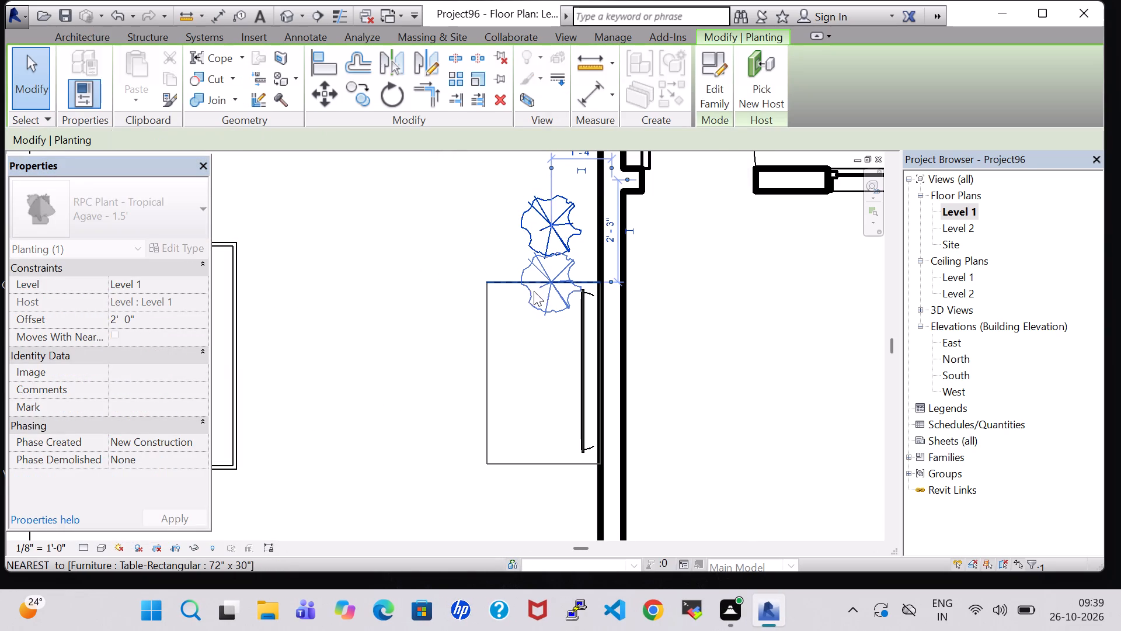
key(Escape)
key(Escape)
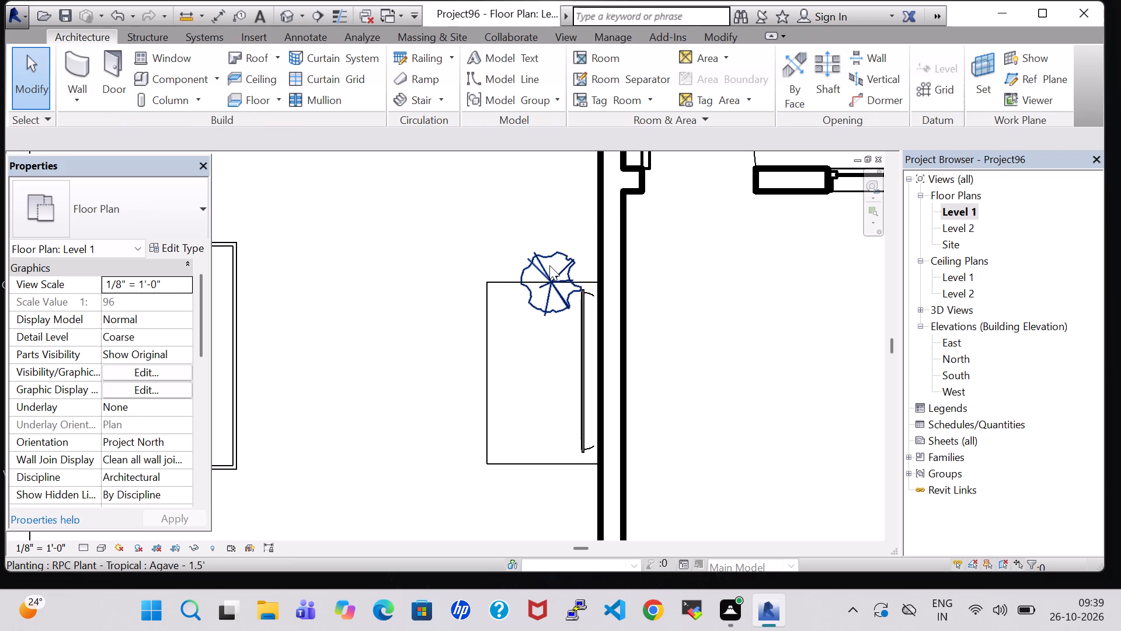
Set the Agave plant's Offset from Level 1 to 2' 2".
click(549, 265)
double_click(130, 318)
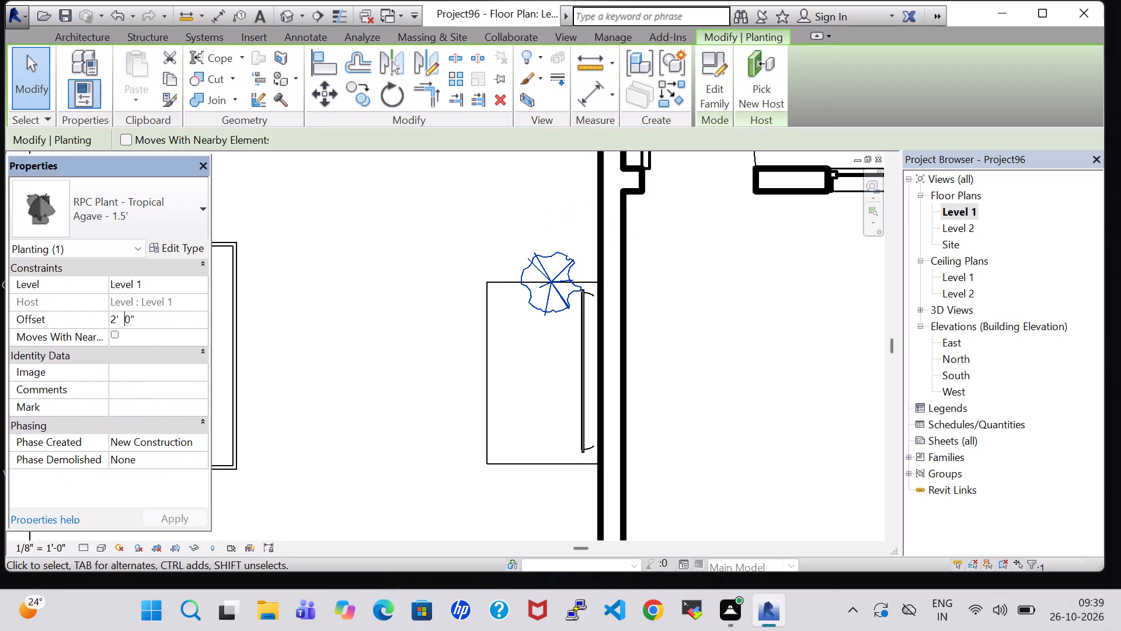
key(BackSpace)
key(2)
click(186, 518)
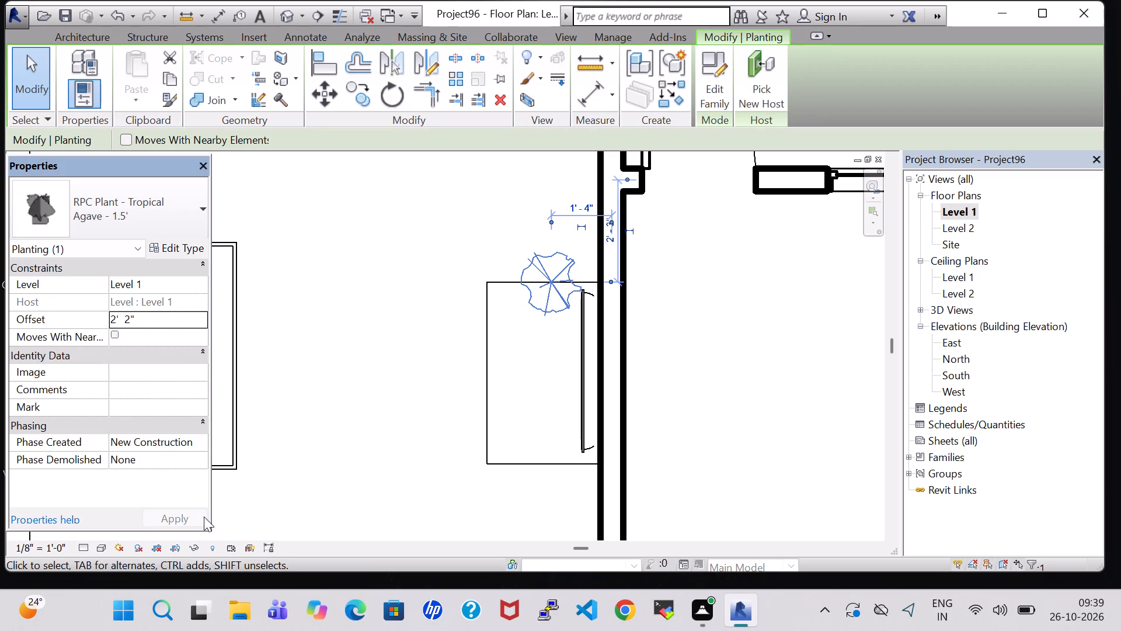
click(734, 382)
Nudge the Agave plant about 7" west and 4" south onto the rectangular table's northwest corner.
click(545, 261)
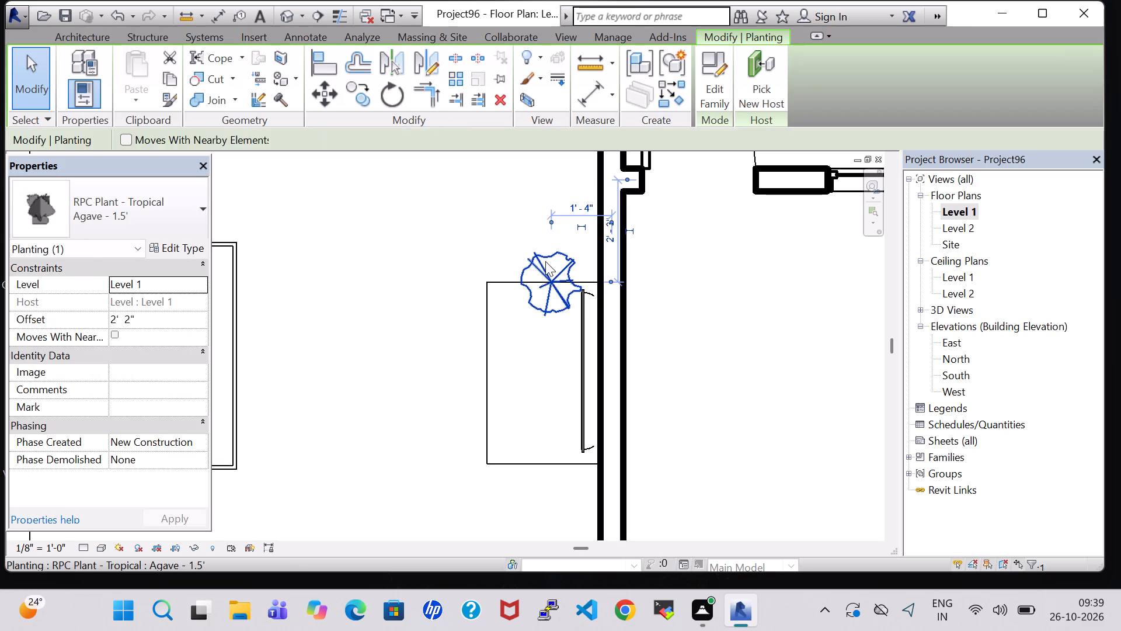
key(Left)
key(Left)
key(Left)
key(Left)
key(Left)
key(Down)
key(Down)
key(Down)
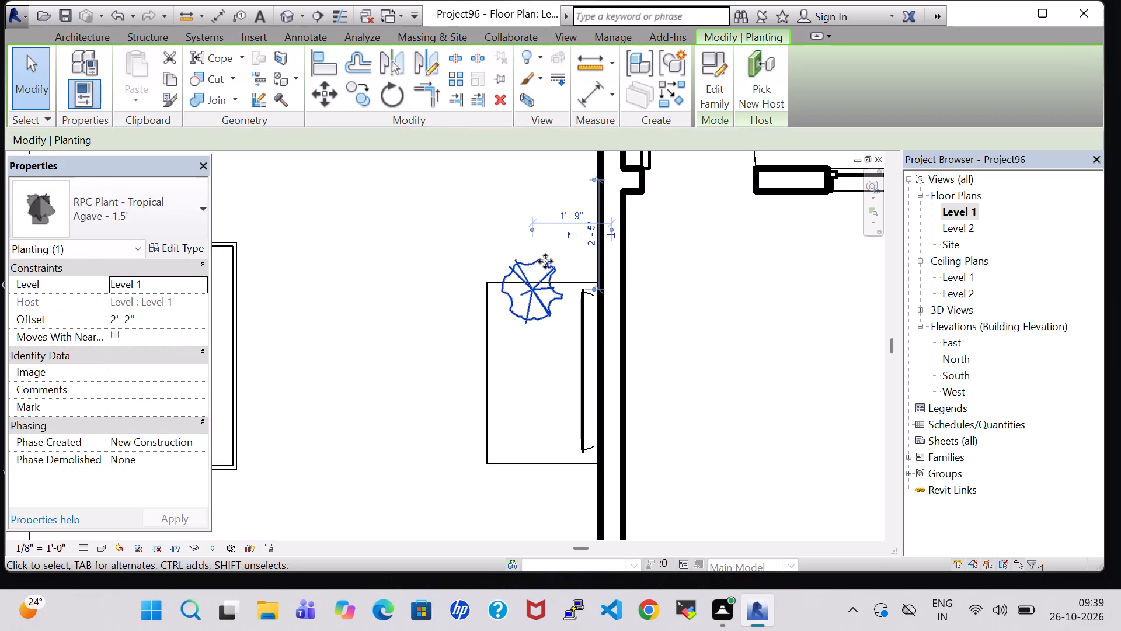
key(Down)
key(Left)
key(Left)
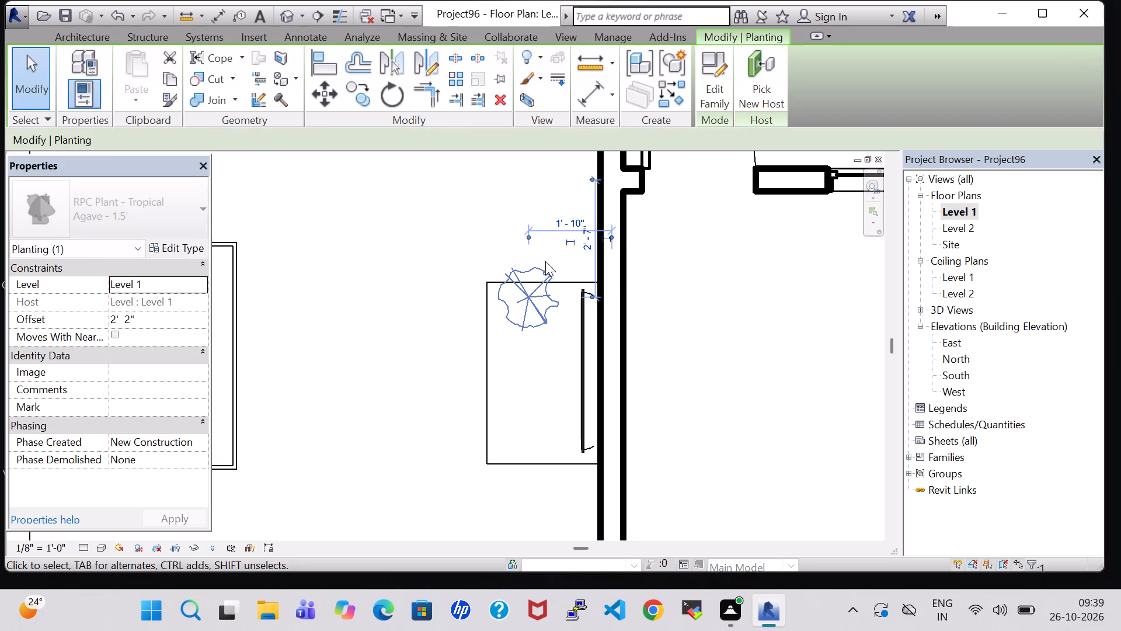
click(695, 283)
Place a matching Agave - 1.5' plant on the rectangular table's south edge, aligned directly south of the first plant.
click(509, 275)
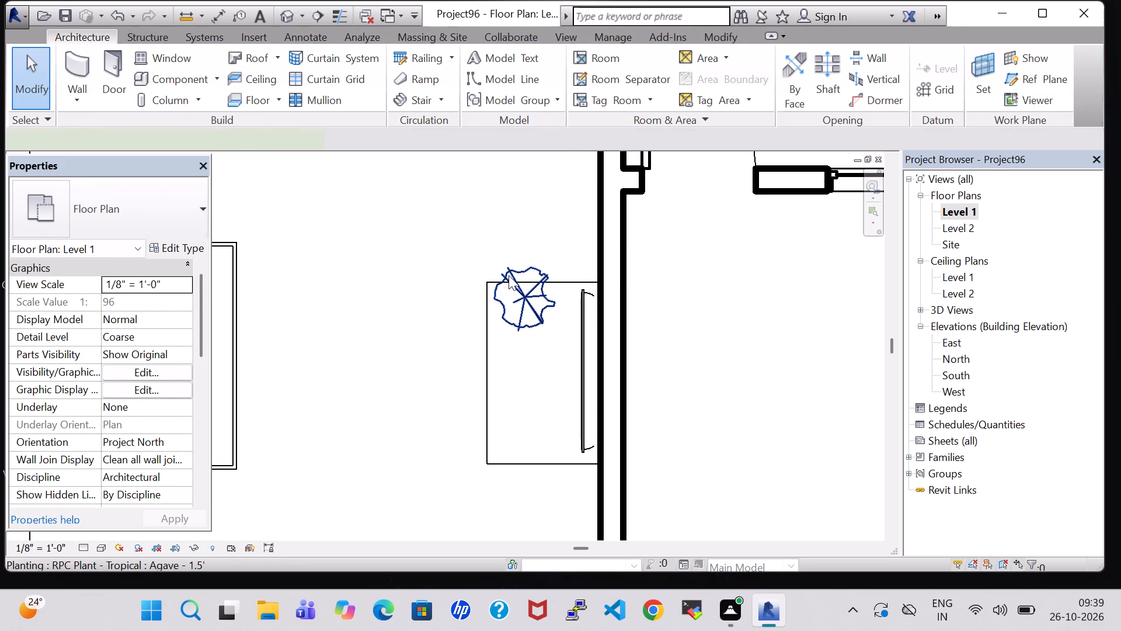
right_click(509, 275)
click(583, 314)
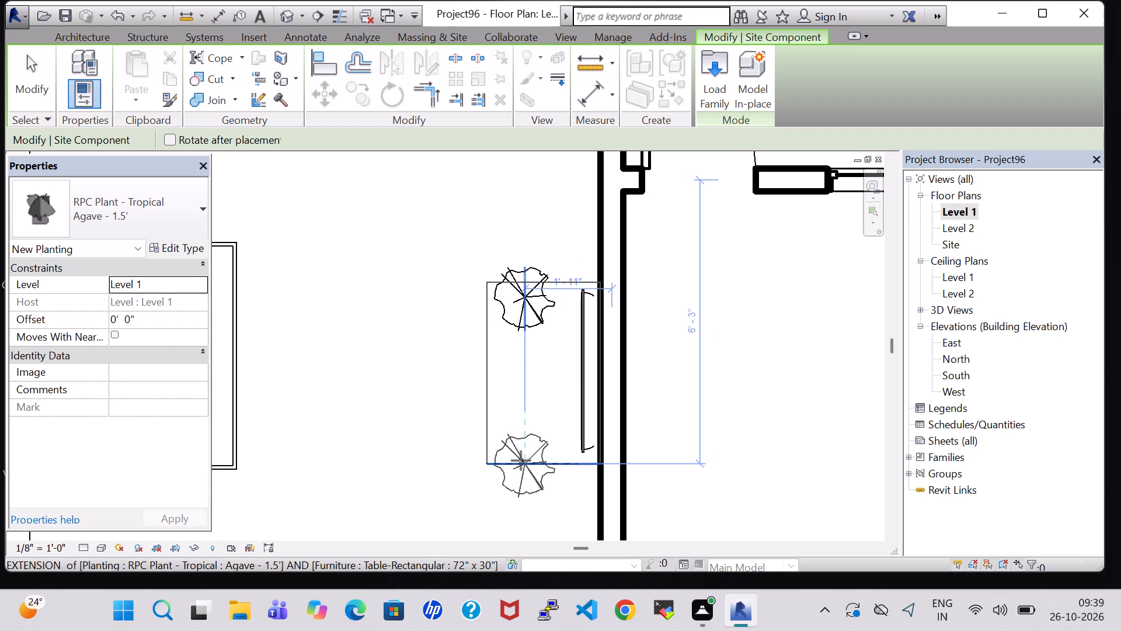
click(521, 460)
key(Escape)
key(Escape)
Set the Offset from Level 1 of the Agave plant on the rectangular table's south edge to 2' 2".
click(530, 486)
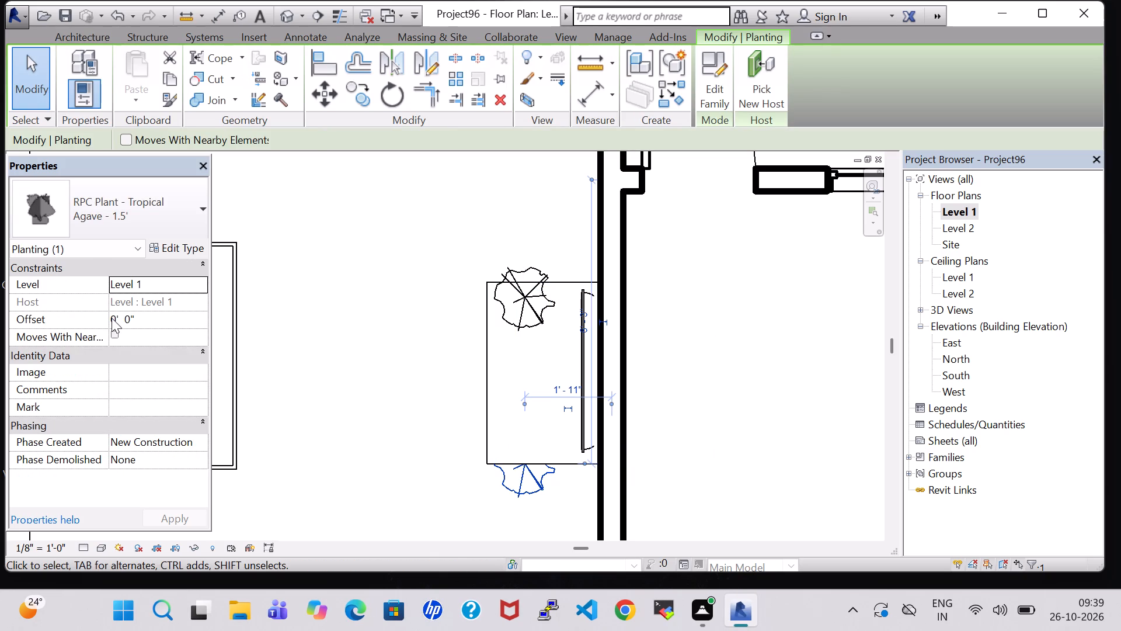
double_click(117, 320)
key(BackSpace)
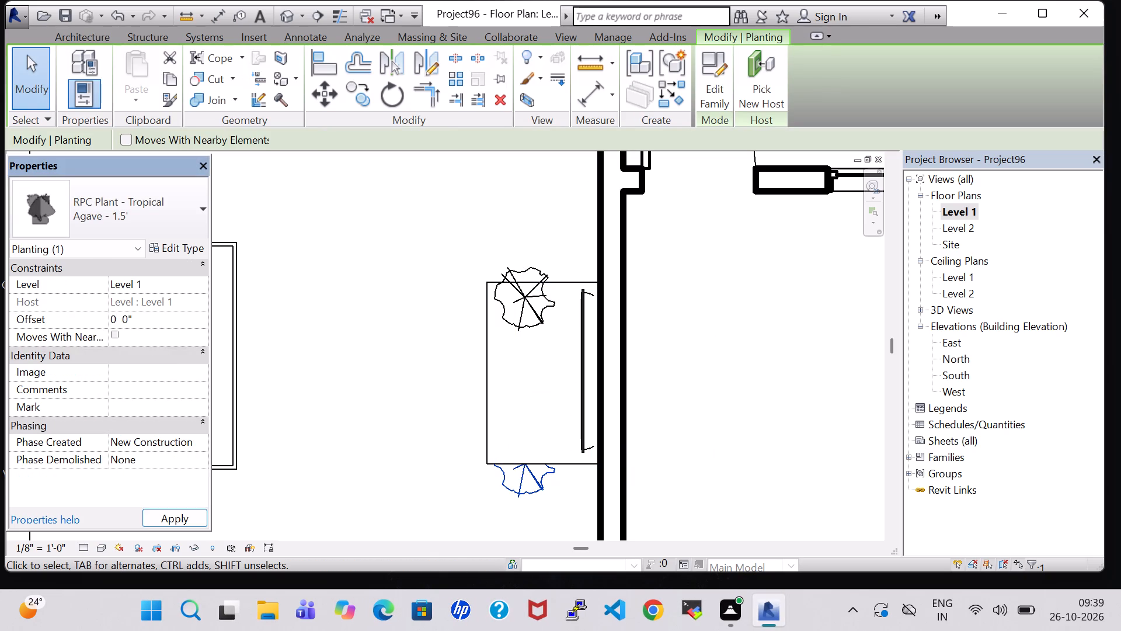
key(2)
click(116, 323)
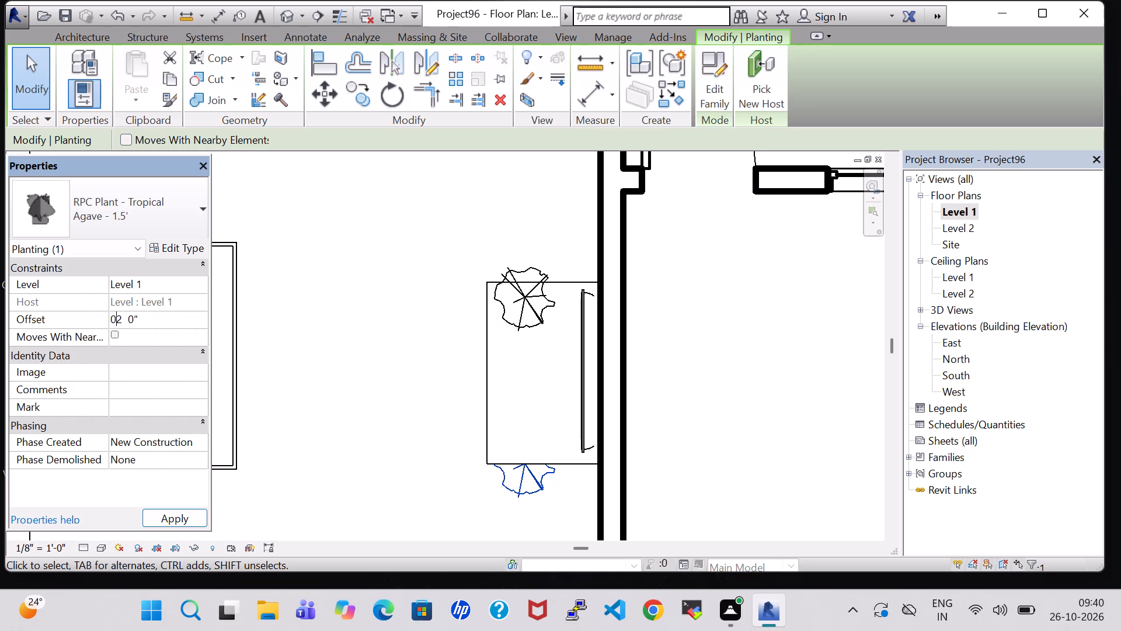
key(BackSpace)
click(126, 323)
key(BackSpace)
key(2)
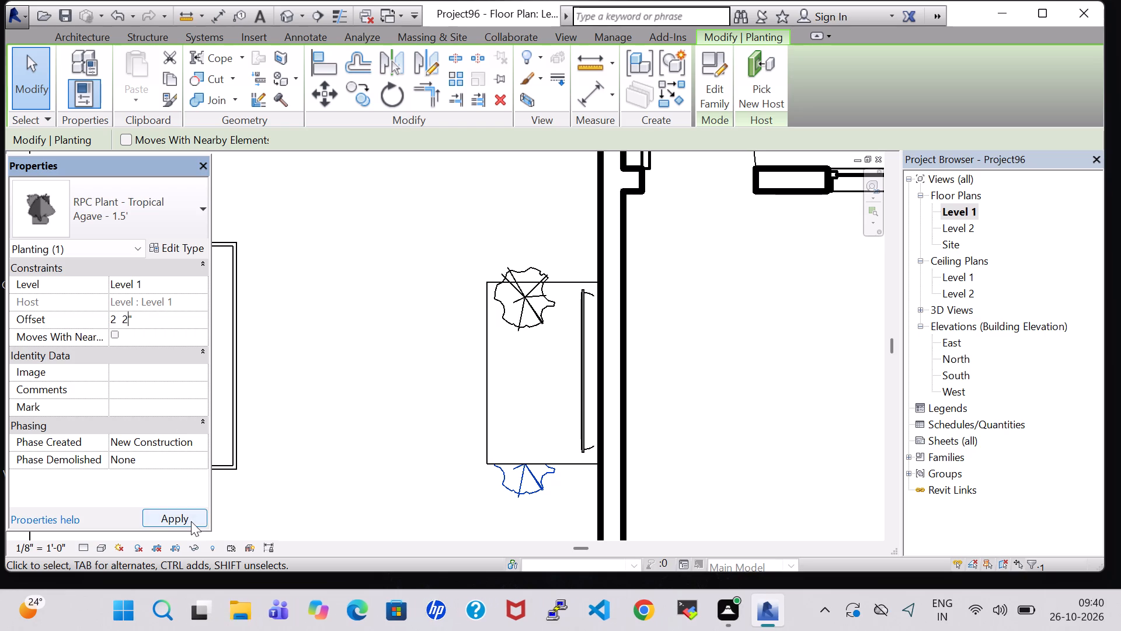
click(191, 521)
click(667, 455)
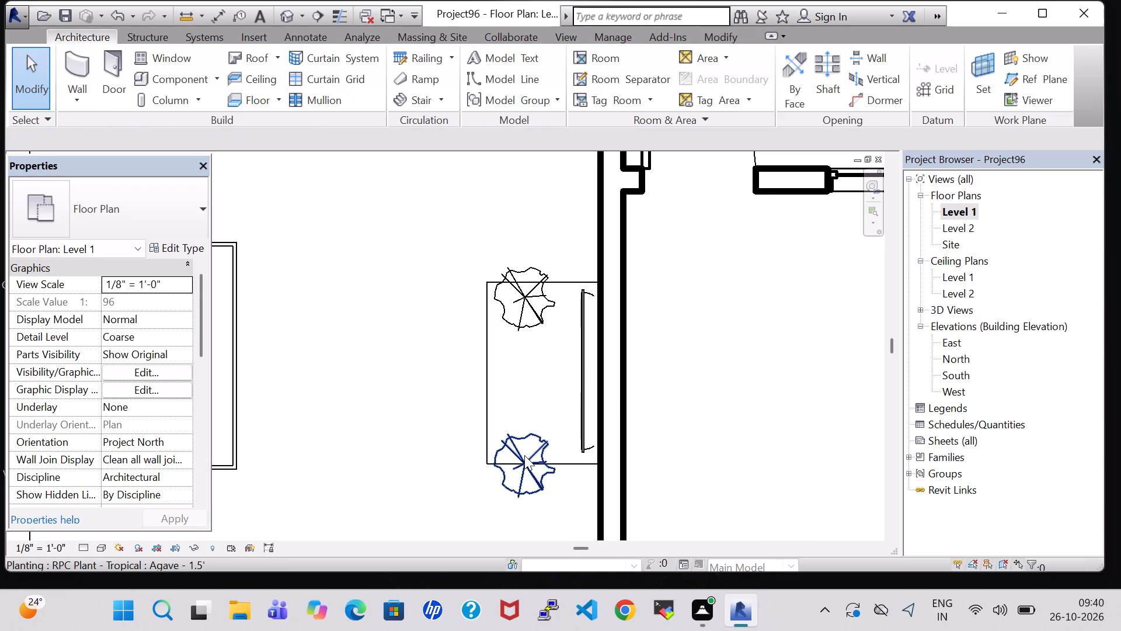
Nudge the south Agave plant about 4" north and 1" west onto the rectangular table's southwest corner.
click(524, 455)
key(Up)
key(Up)
key(Up)
key(Up)
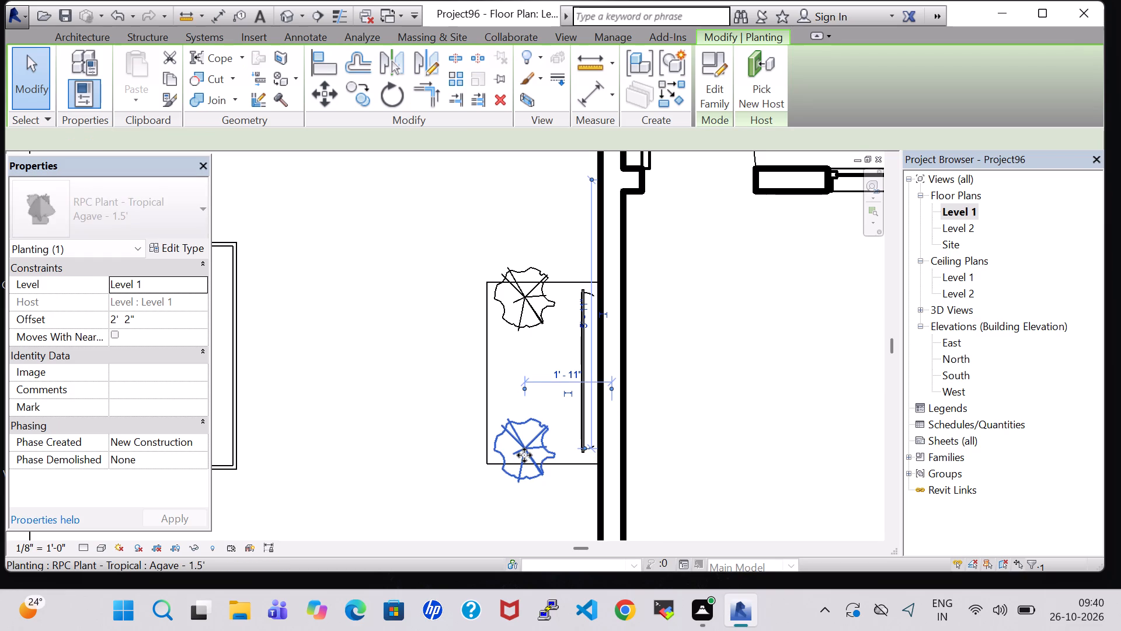
key(Left)
Nudge the north Agave plant on the rectangular table about 2" west.
click(512, 317)
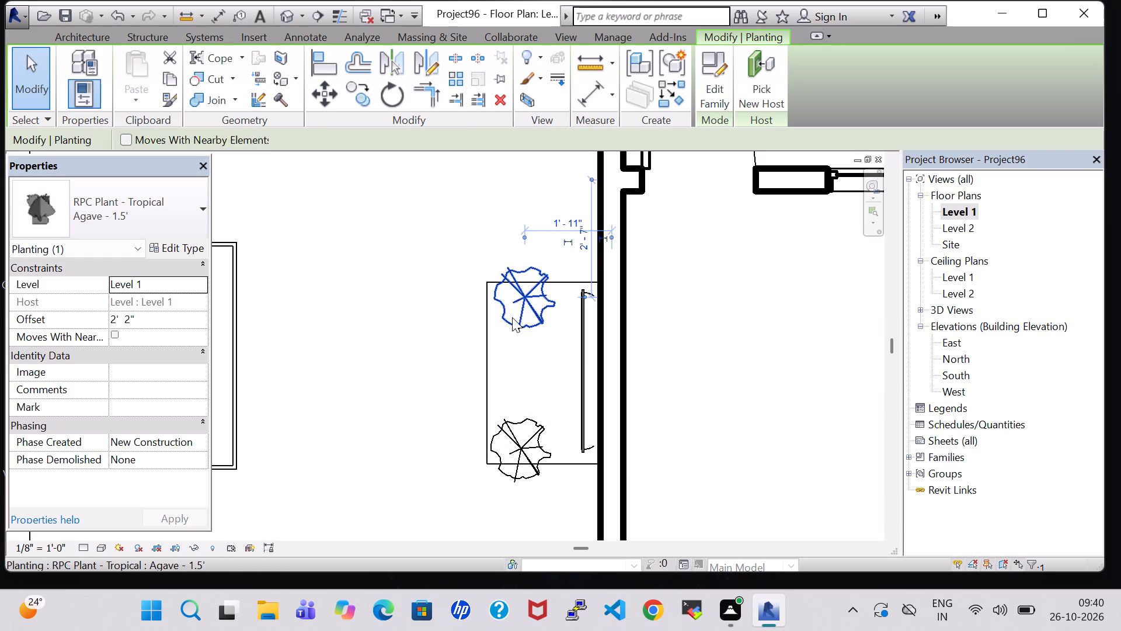
key(Left)
key(Left)
click(734, 359)
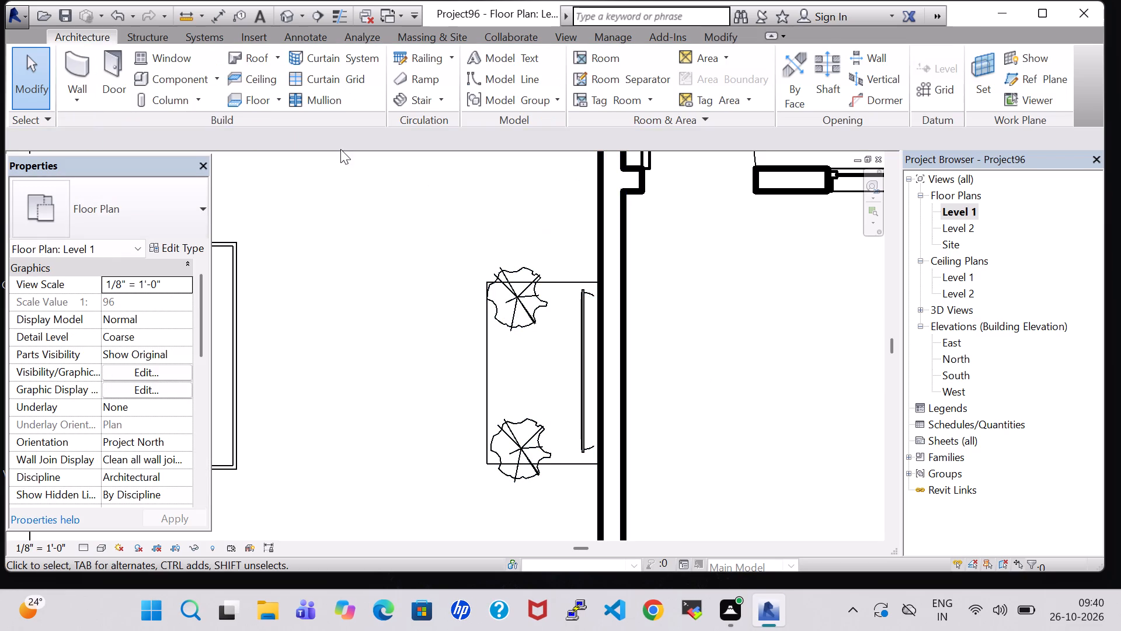
In the 3D view, set the 42" flat screen TV's Offset from Level 1 to 3' 3" above the rectangular table.
click(294, 22)
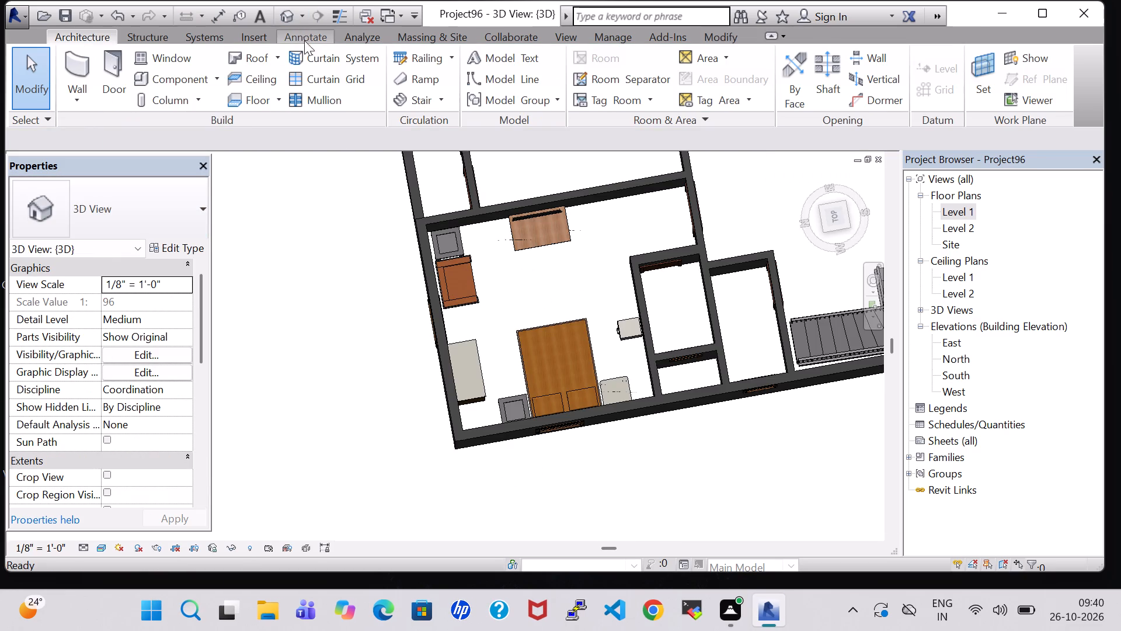
scroll(430, 224, down, 7)
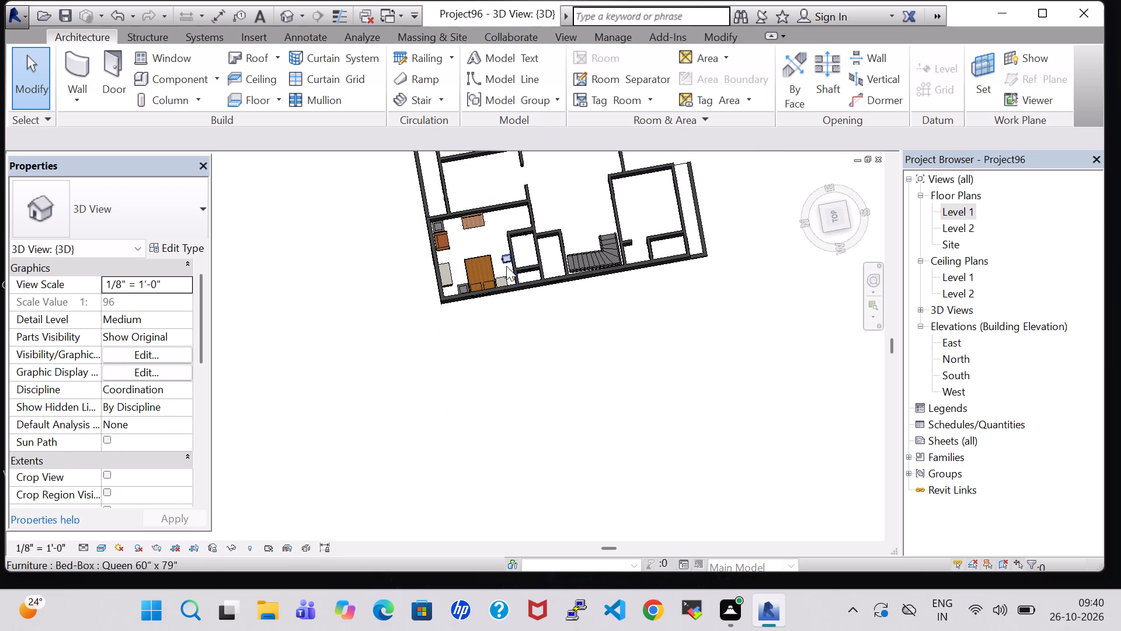
shift+middle_drag(524, 311, 521, 209)
scroll(521, 209, up, 4)
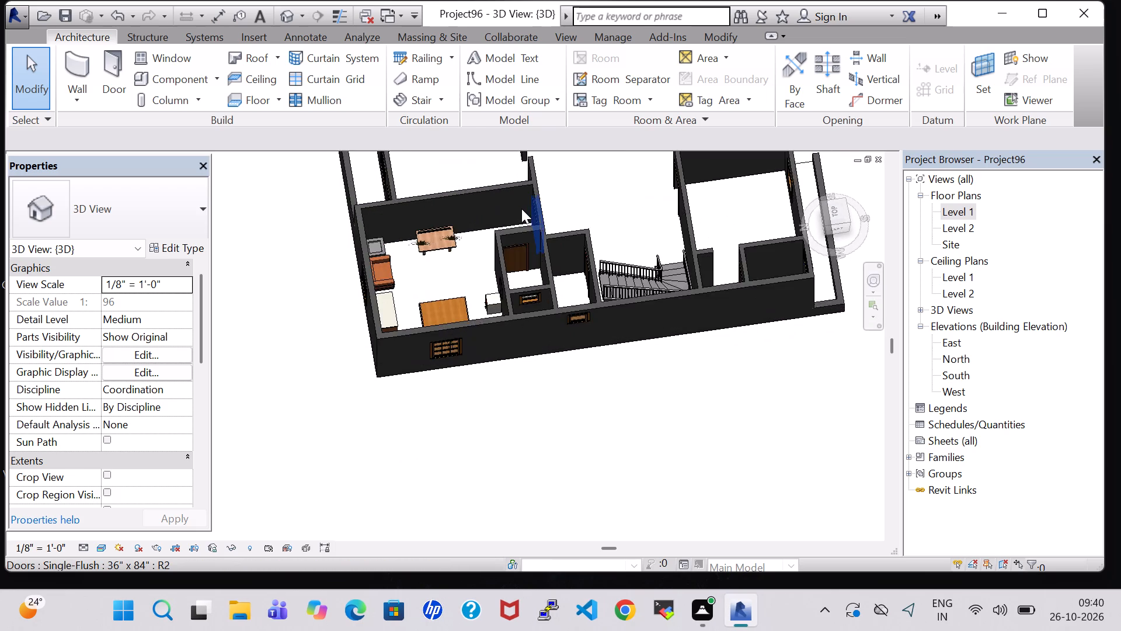
scroll(521, 209, up, 7)
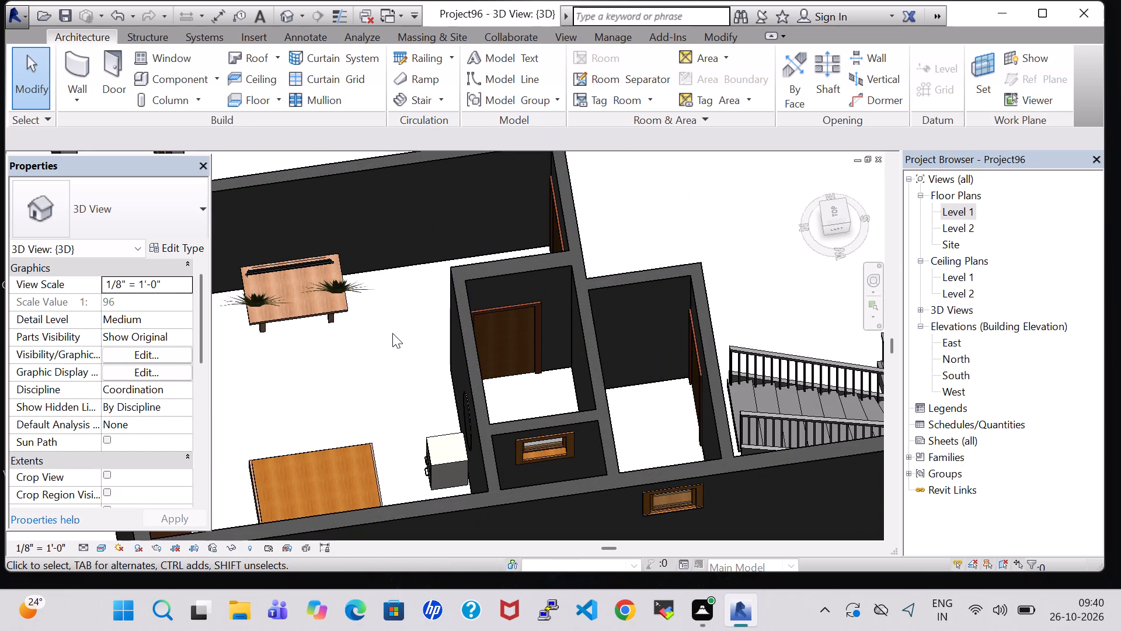
shift+middle_drag(392, 333, 392, 231)
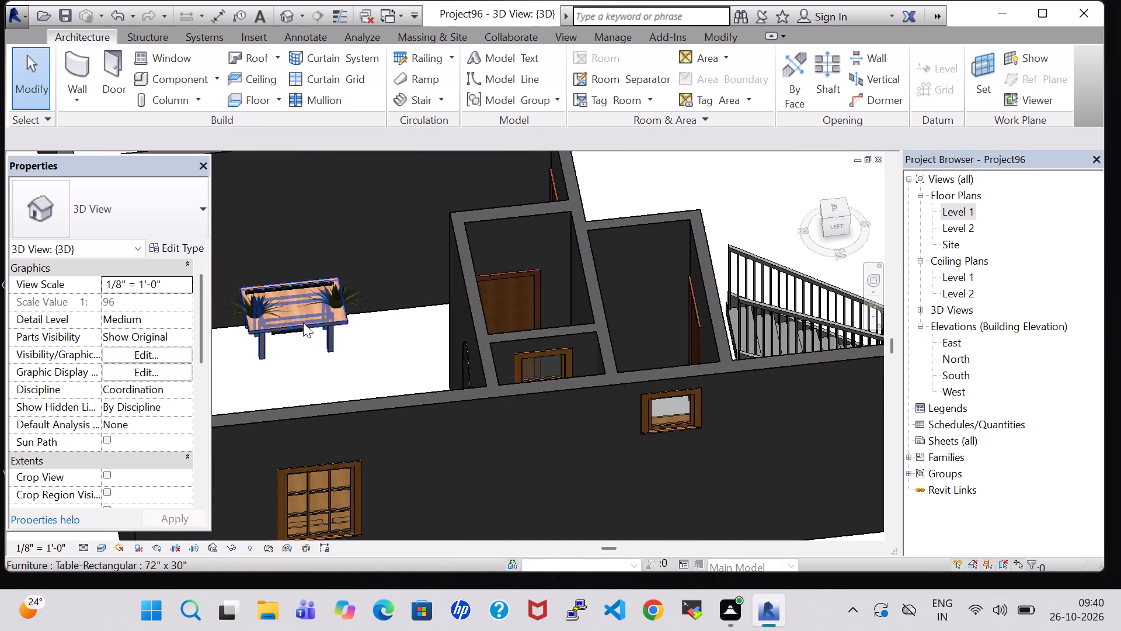
click(287, 287)
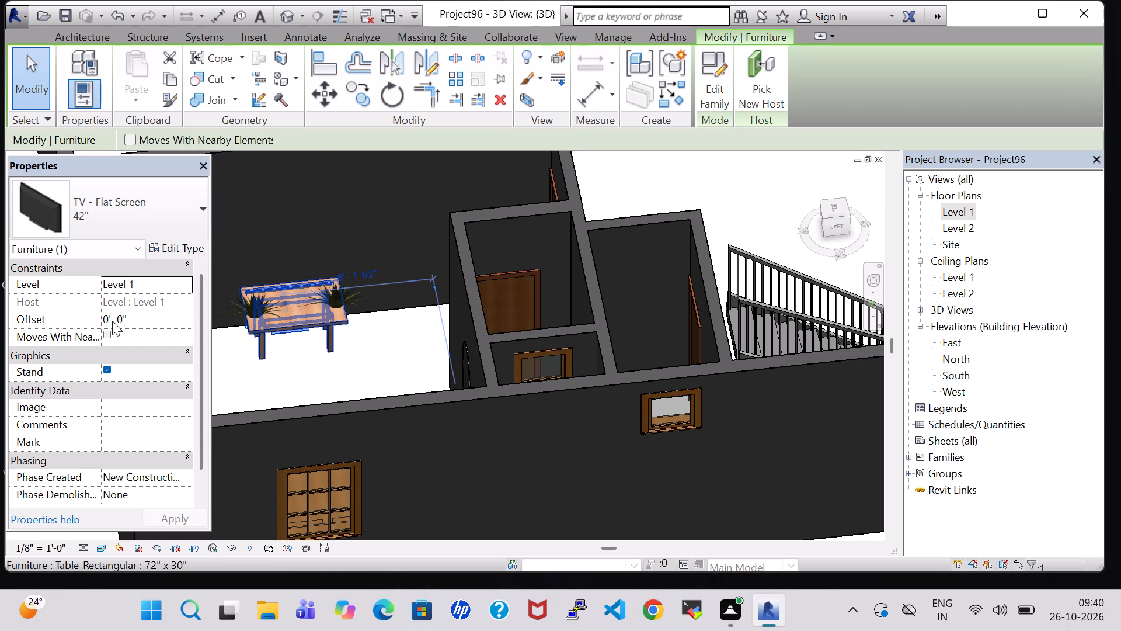
click(111, 321)
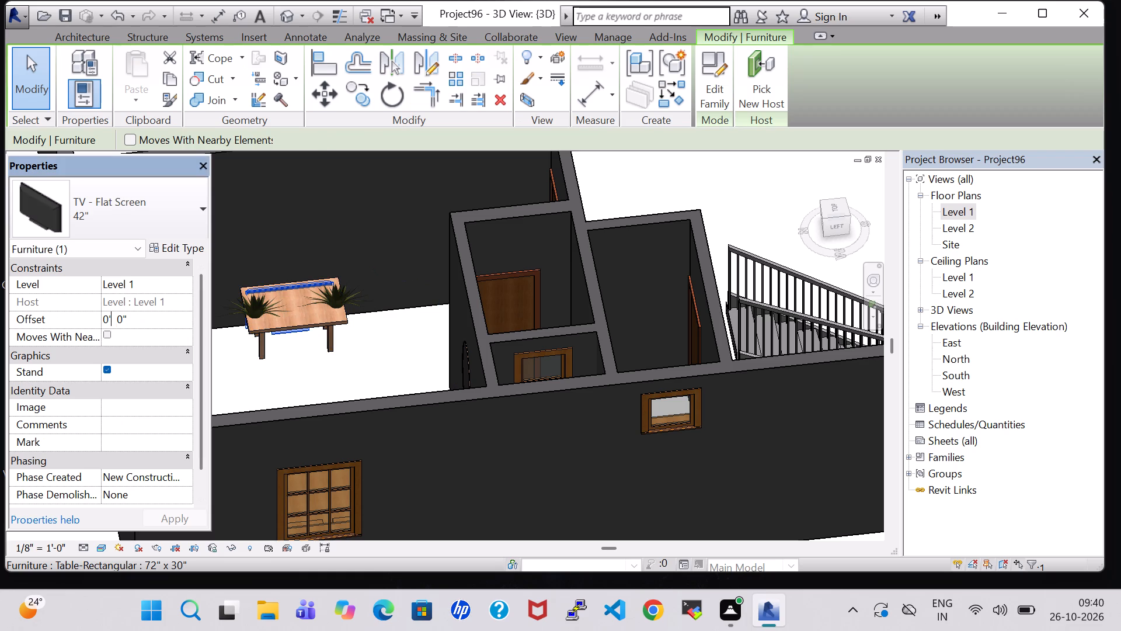
key(Left)
key(BackSpace)
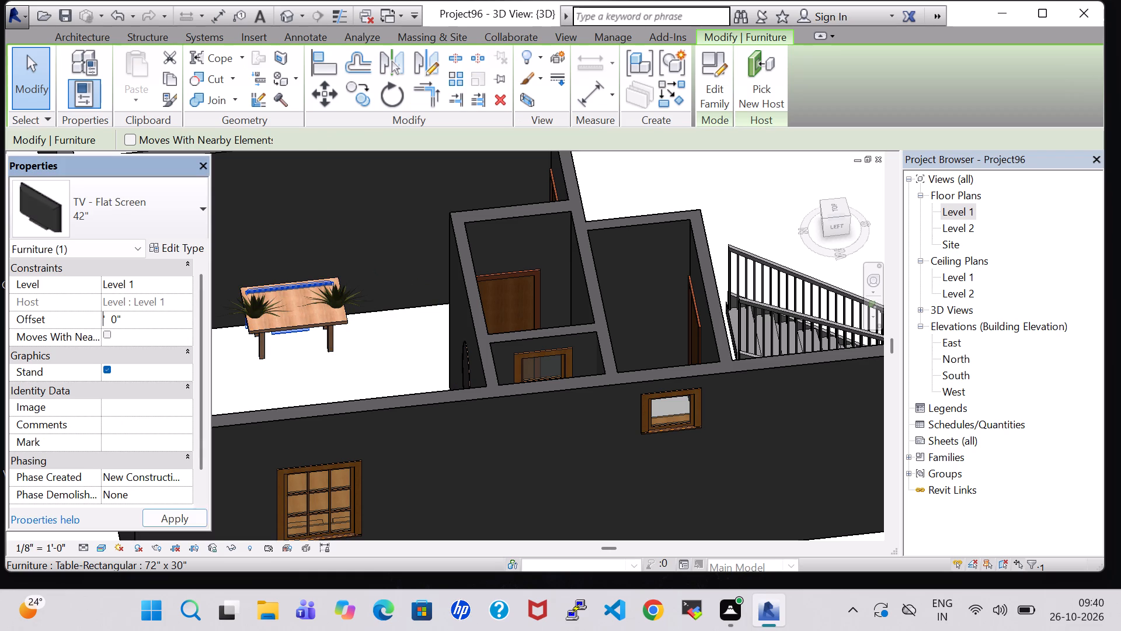
key(3)
click(122, 321)
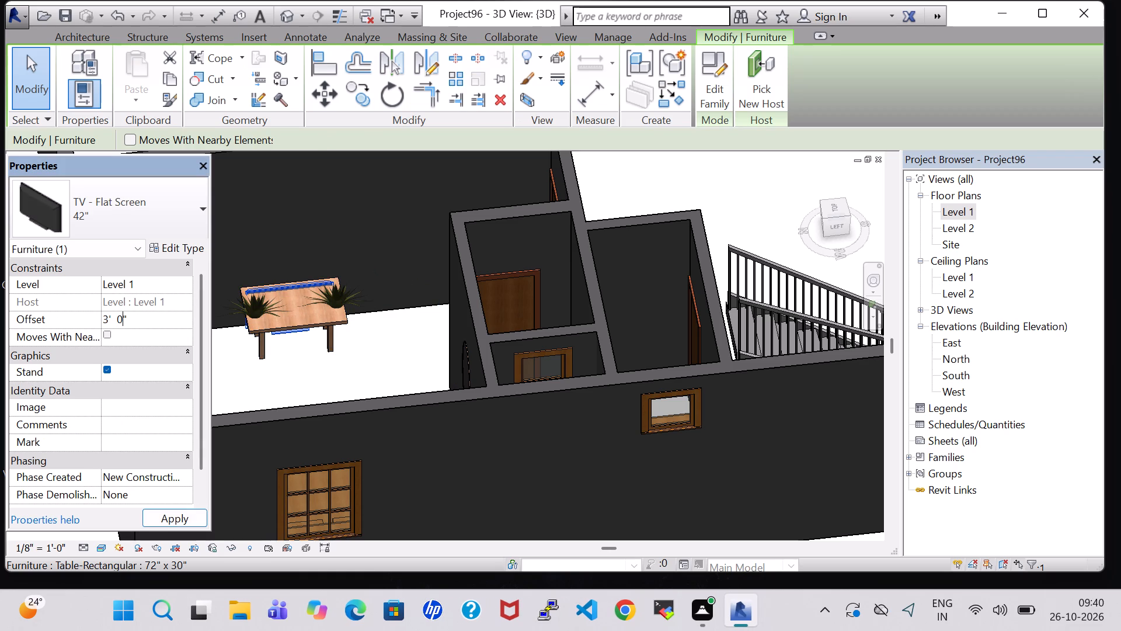
key(BackSpace)
key(3)
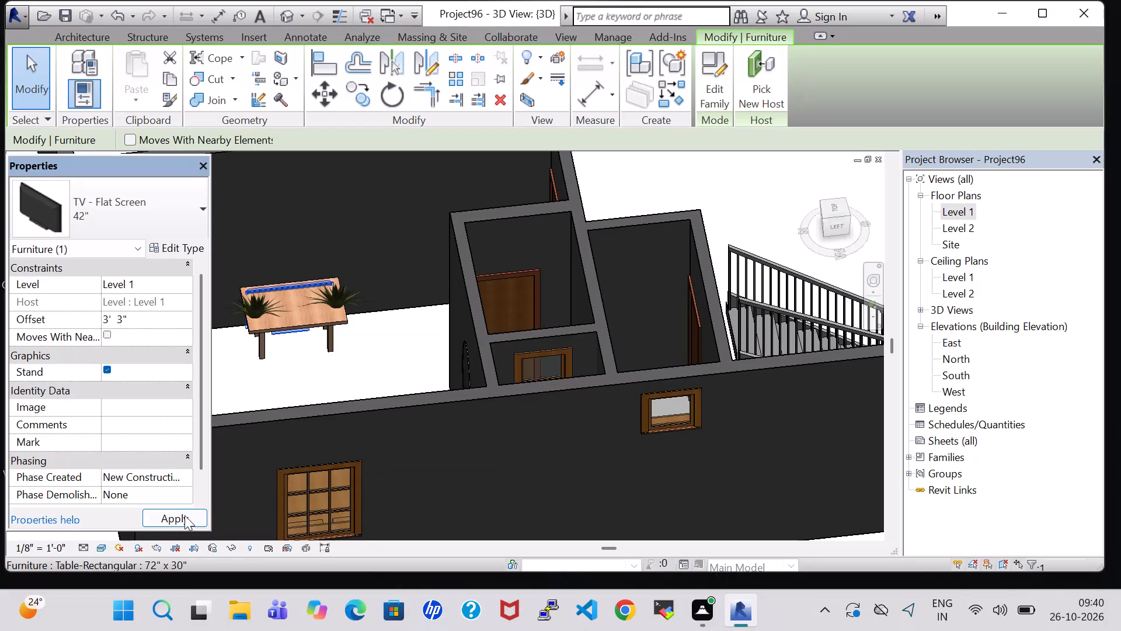
click(184, 516)
click(355, 386)
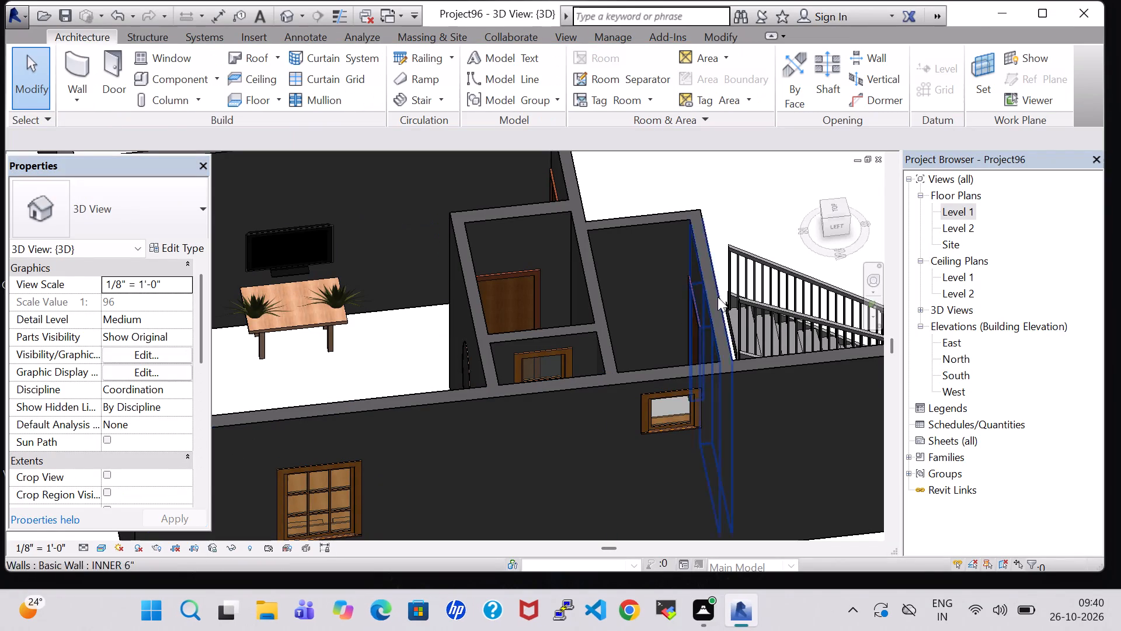
Examine the bedroom's TV, table, plants and furniture layout in the Level 1 plan and from several angles in 3D.
double_click(951, 214)
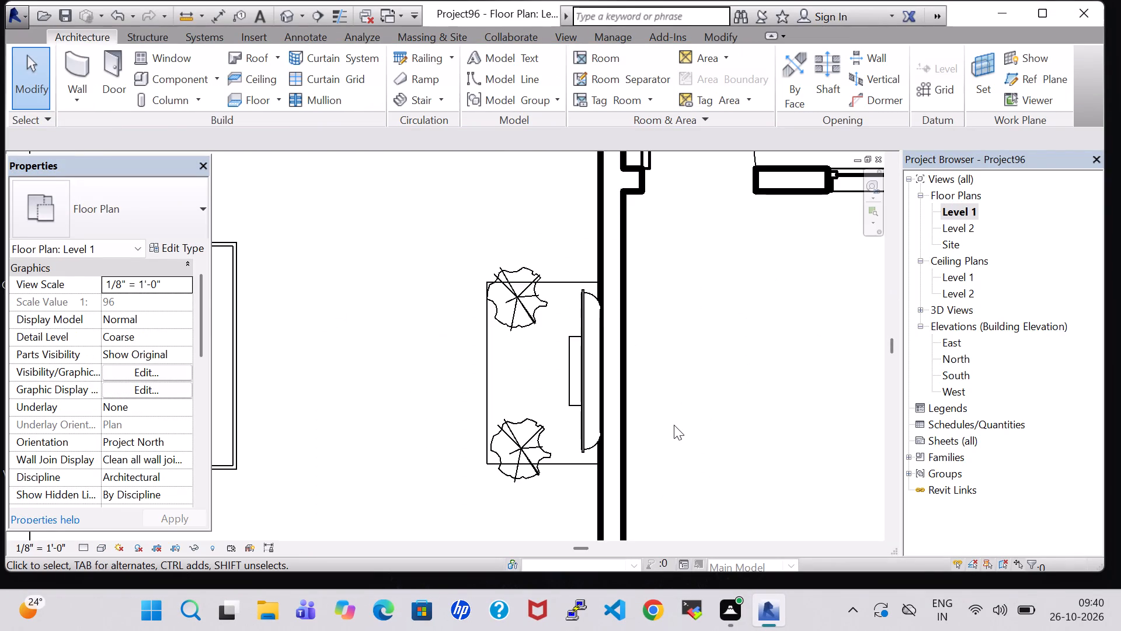
scroll(674, 425, down, 5)
middle_drag(674, 425, 692, 391)
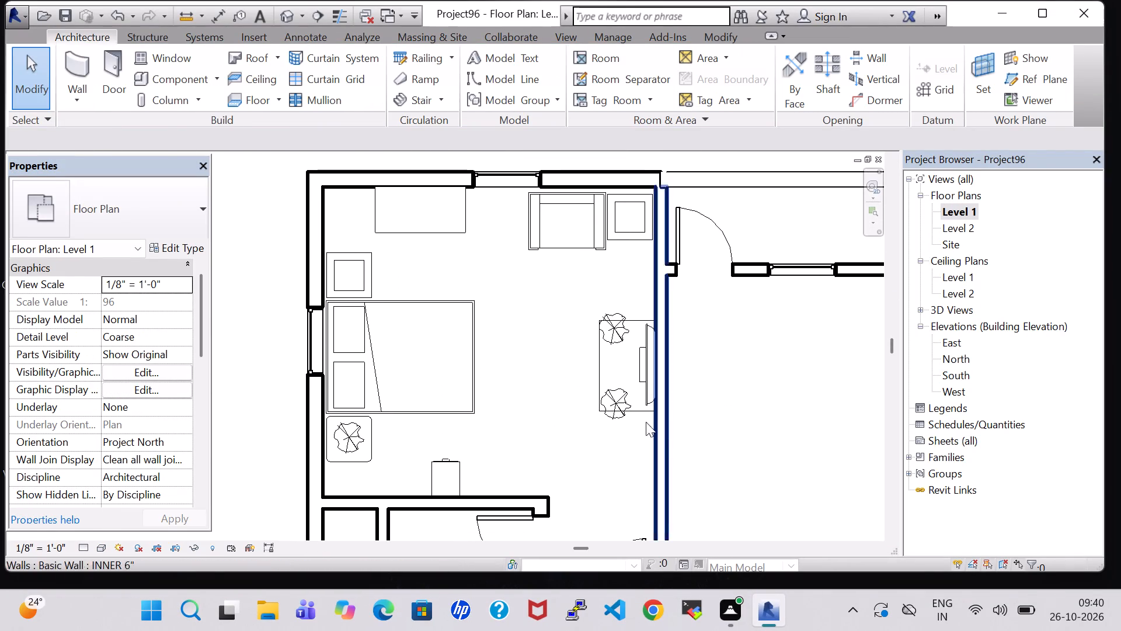
click(280, 6)
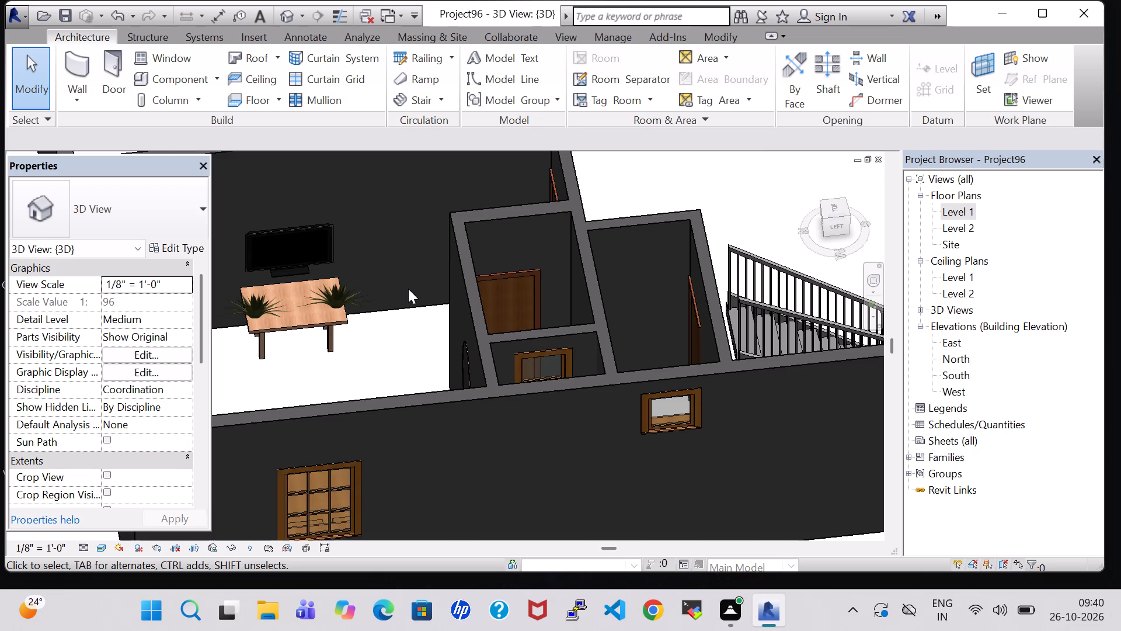
scroll(408, 289, down, 4)
shift+middle_drag(402, 289, 382, 450)
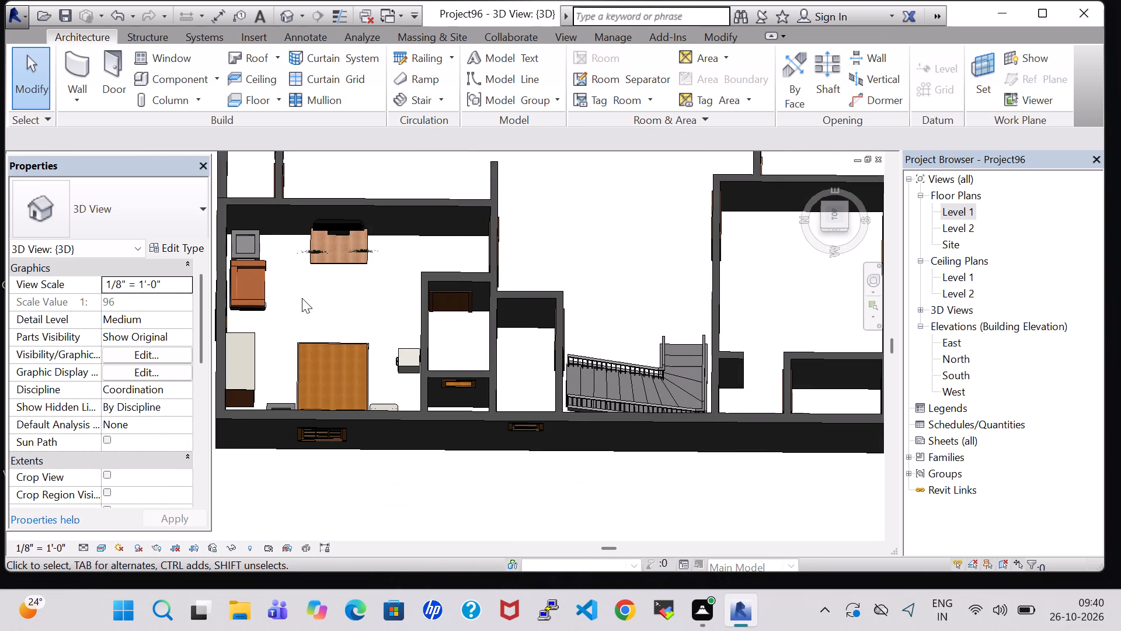
shift+middle_drag(295, 328, 548, 261)
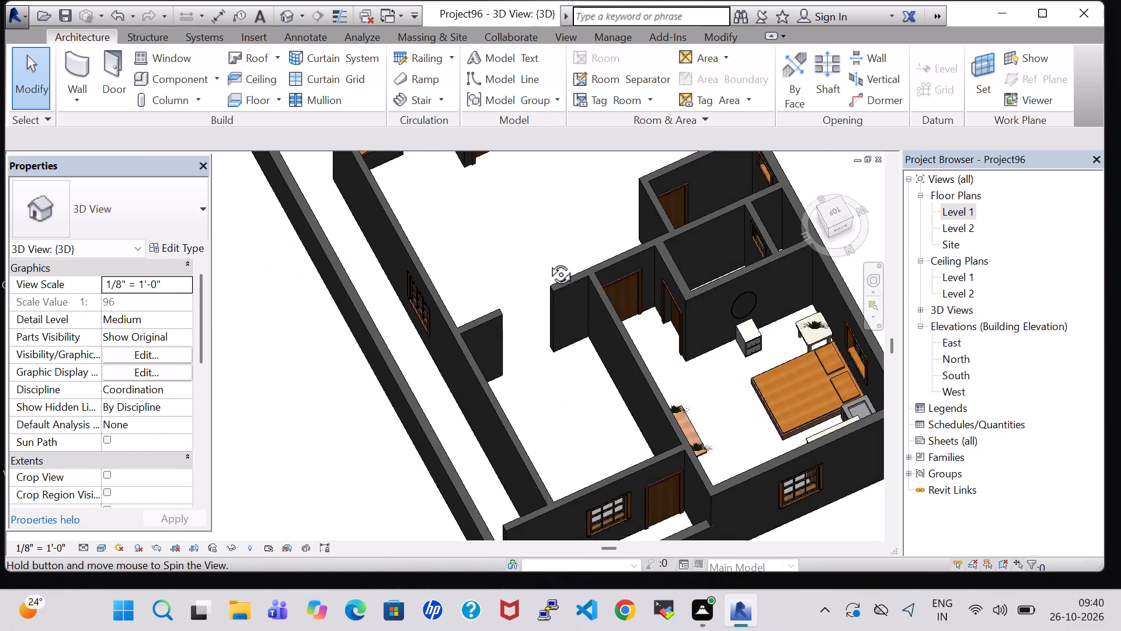
shift+middle_drag(548, 261, 418, 356)
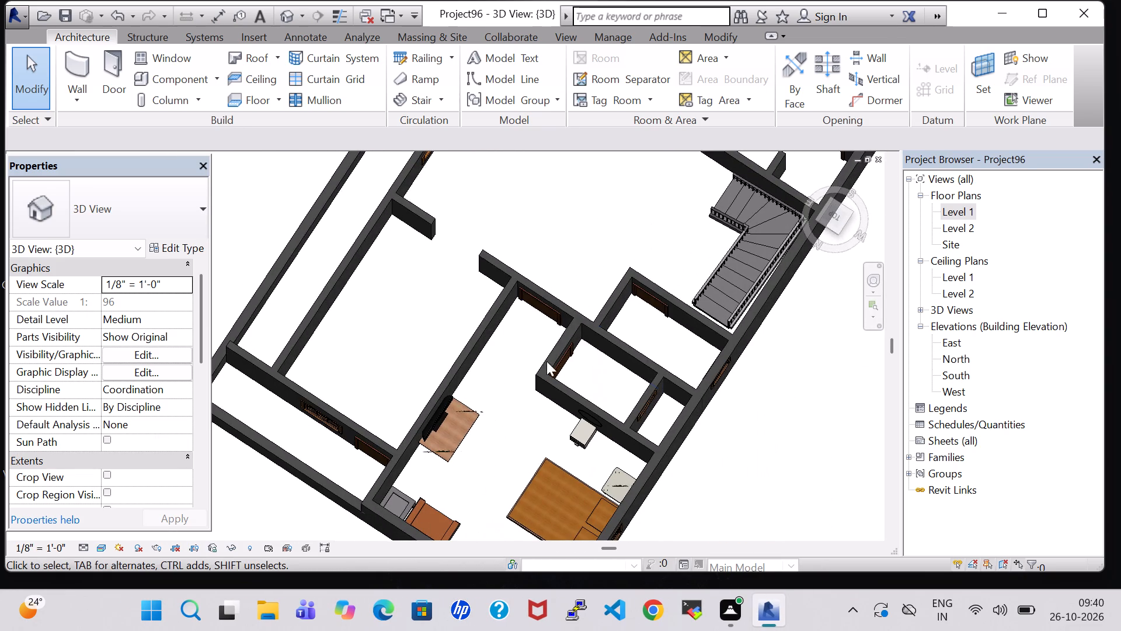
In the Level 1 plan, load the Tub-Free Standing-3D family from the Plumbing Architectural Fixtures Bathtubs library for placement.
double_click(953, 218)
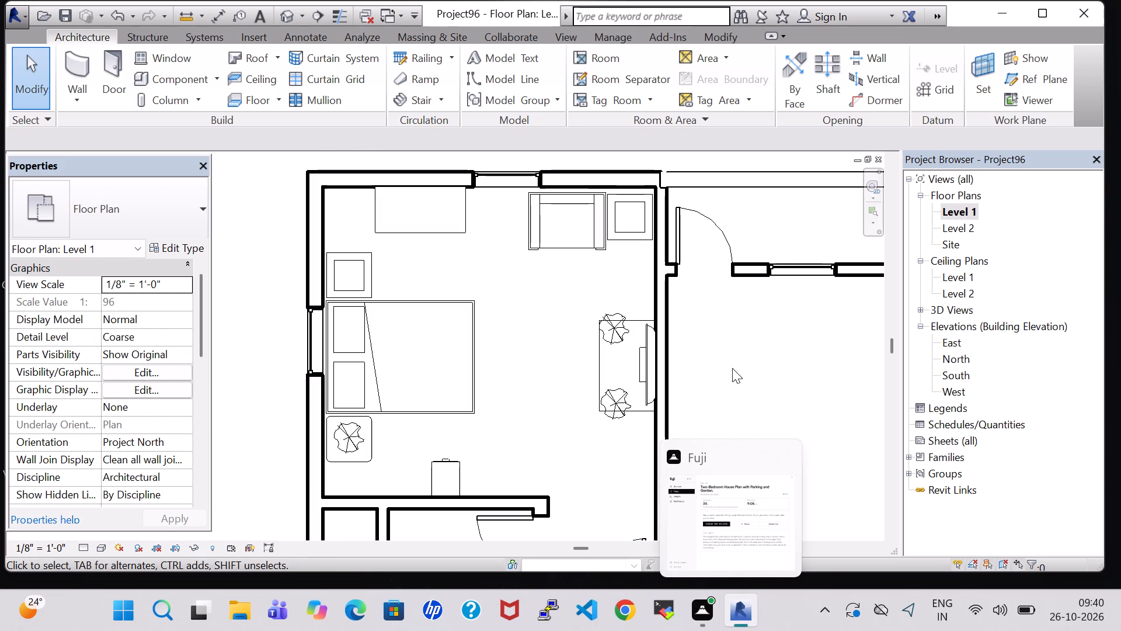
click(531, 342)
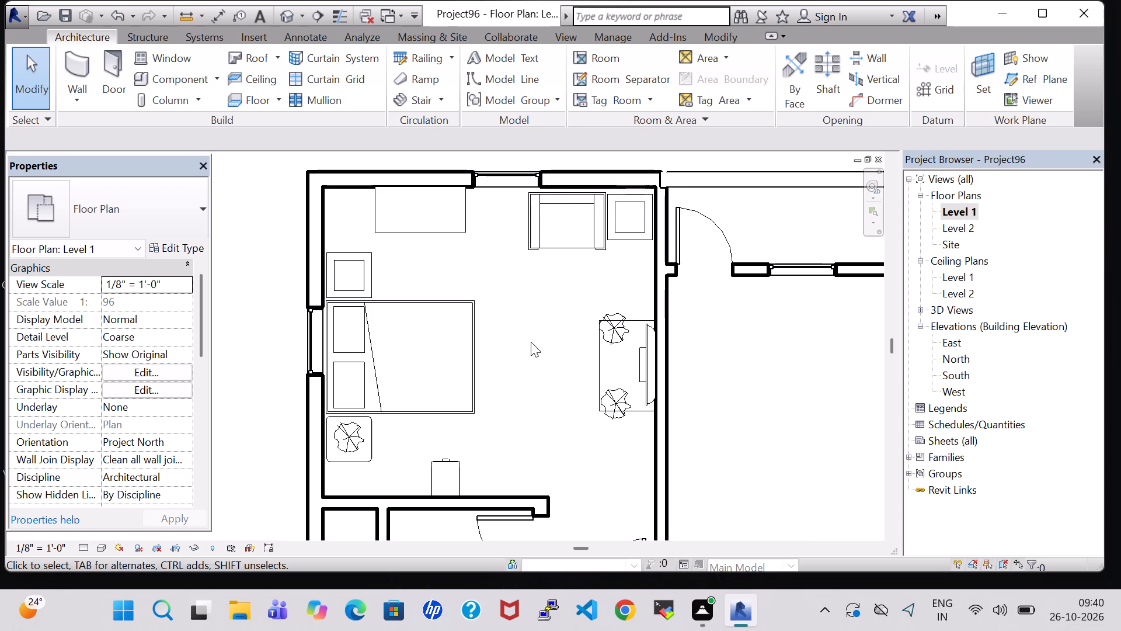
scroll(527, 342, up, 2)
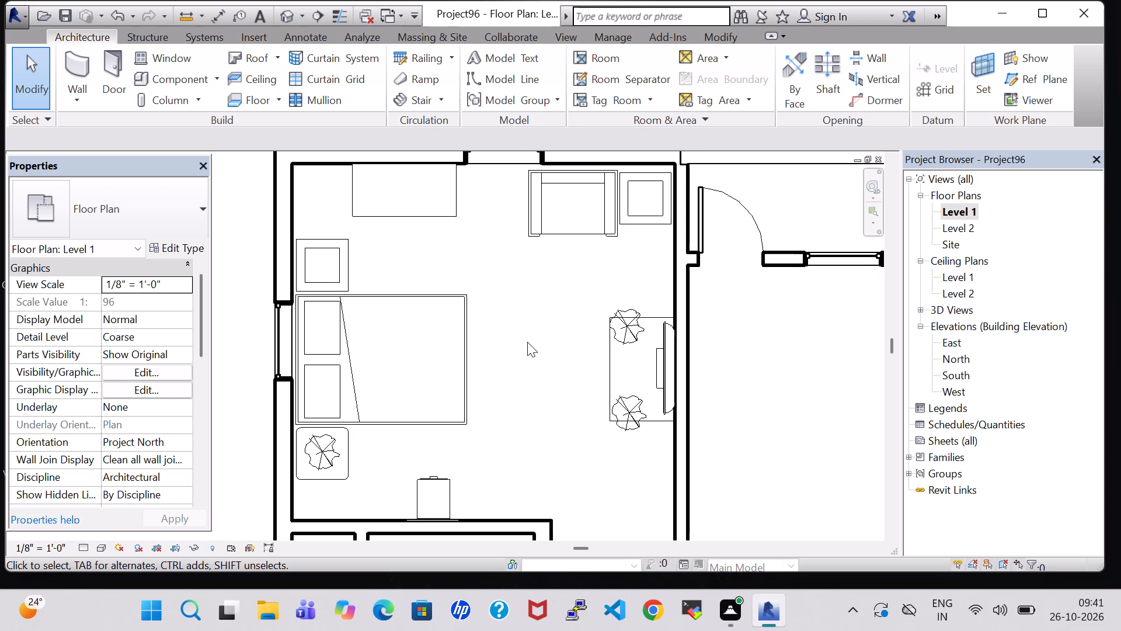
scroll(527, 342, down, 4)
middle_drag(531, 353, 539, 271)
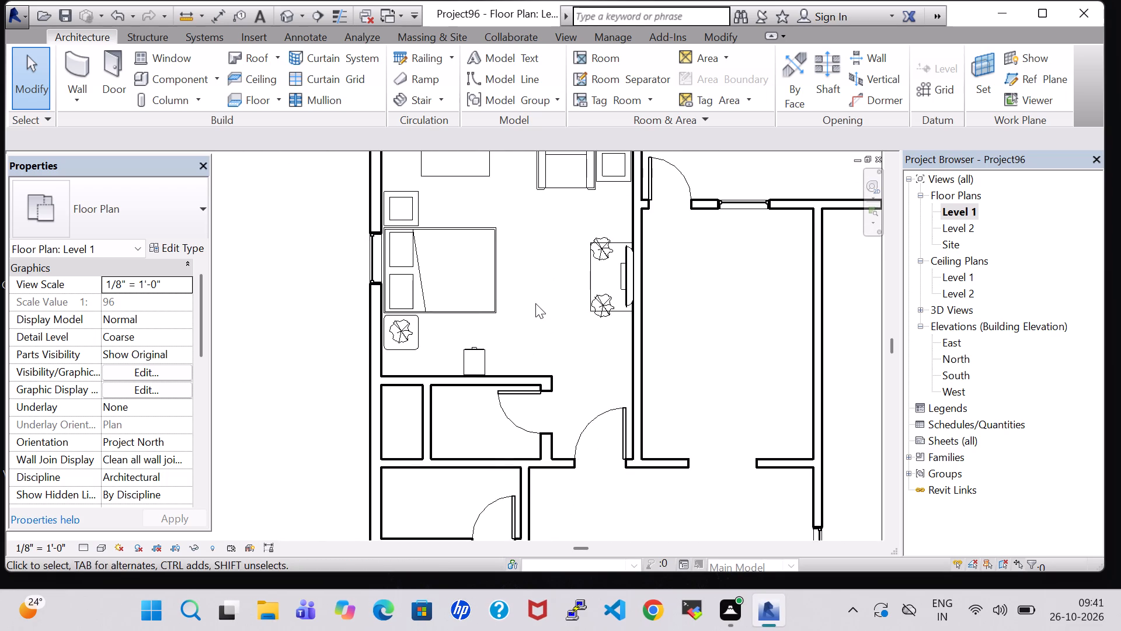
middle_drag(535, 303, 539, 259)
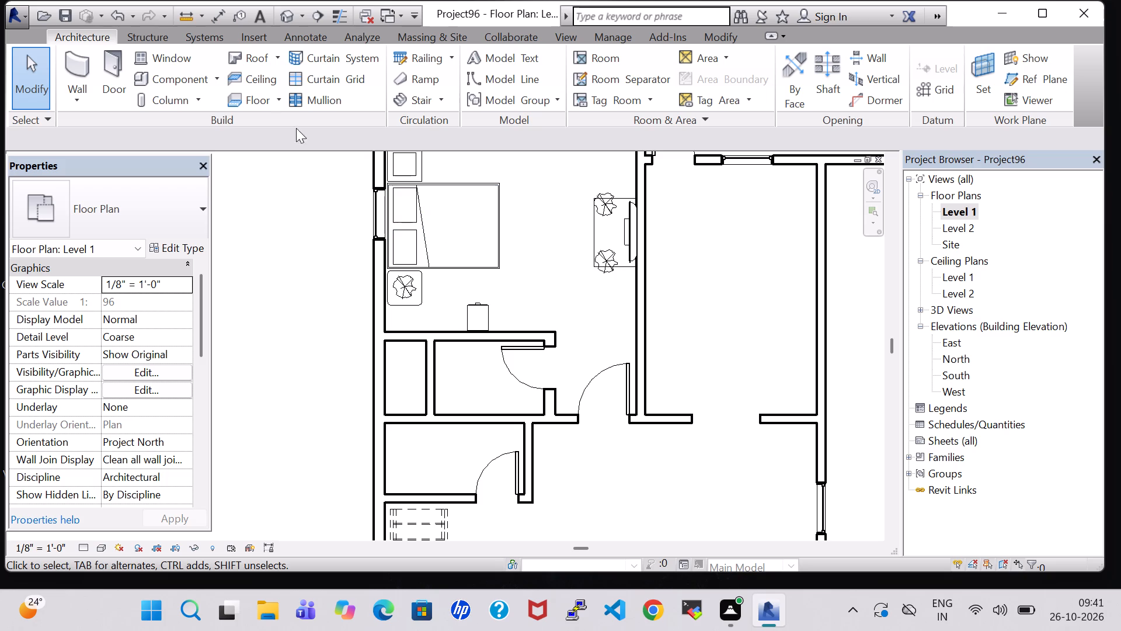
click(163, 80)
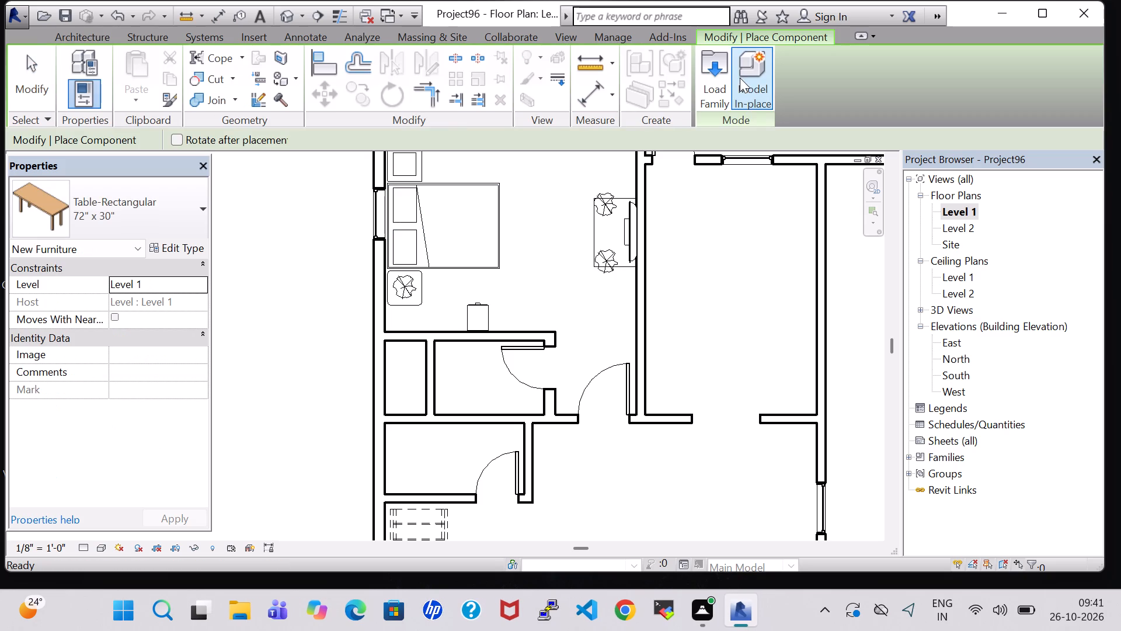
click(717, 68)
click(674, 303)
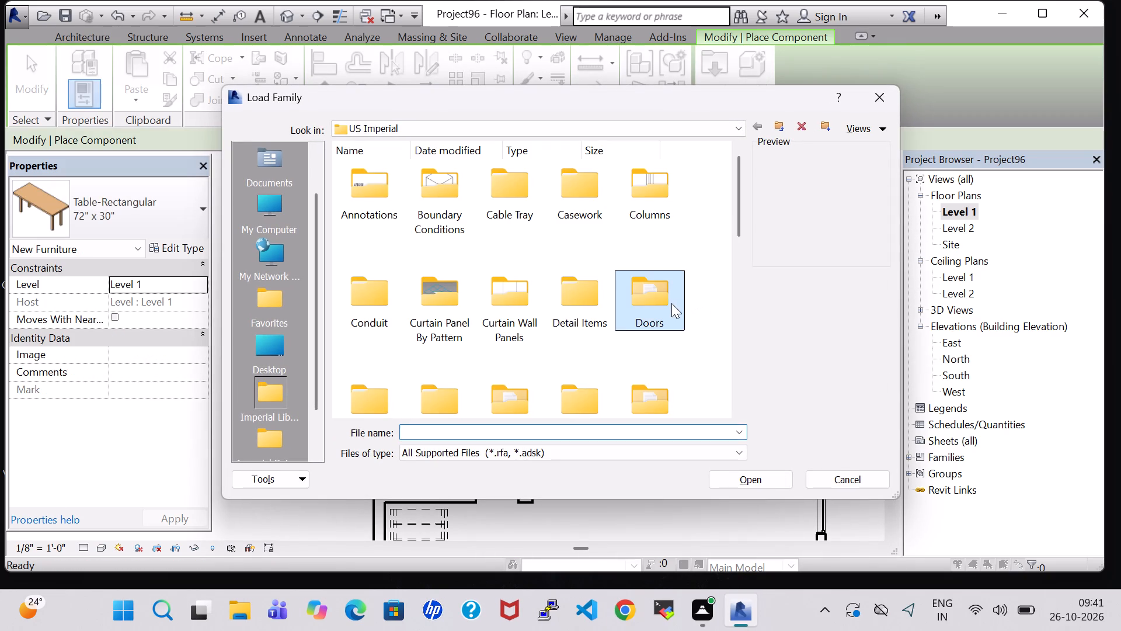
key(p)
click(465, 206)
double_click(507, 200)
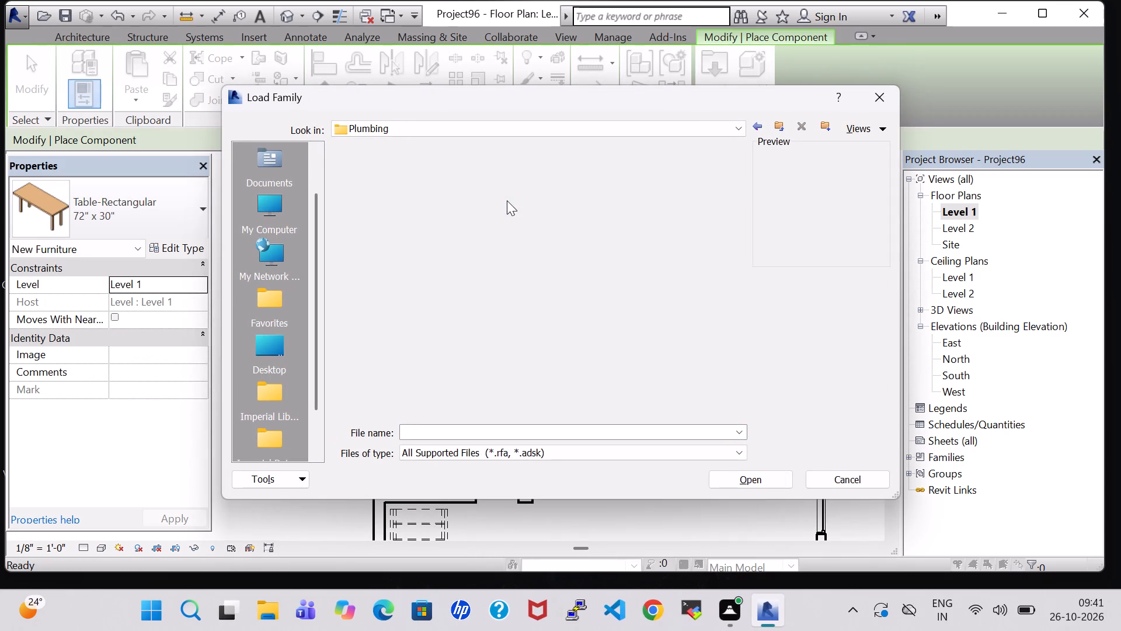
double_click(382, 182)
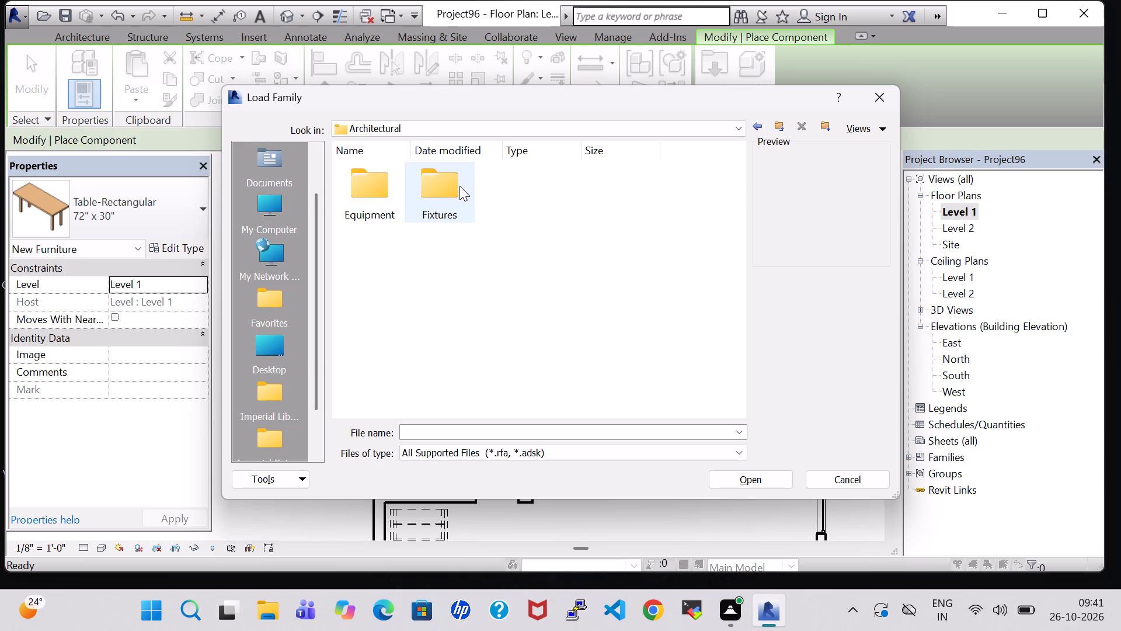
double_click(437, 188)
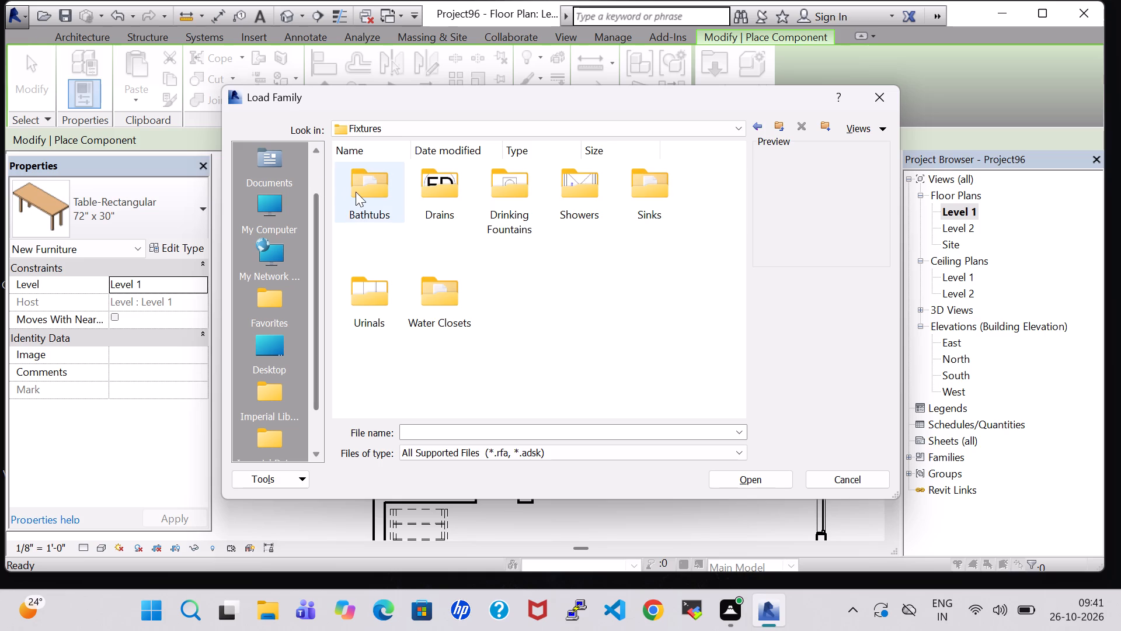
double_click(357, 192)
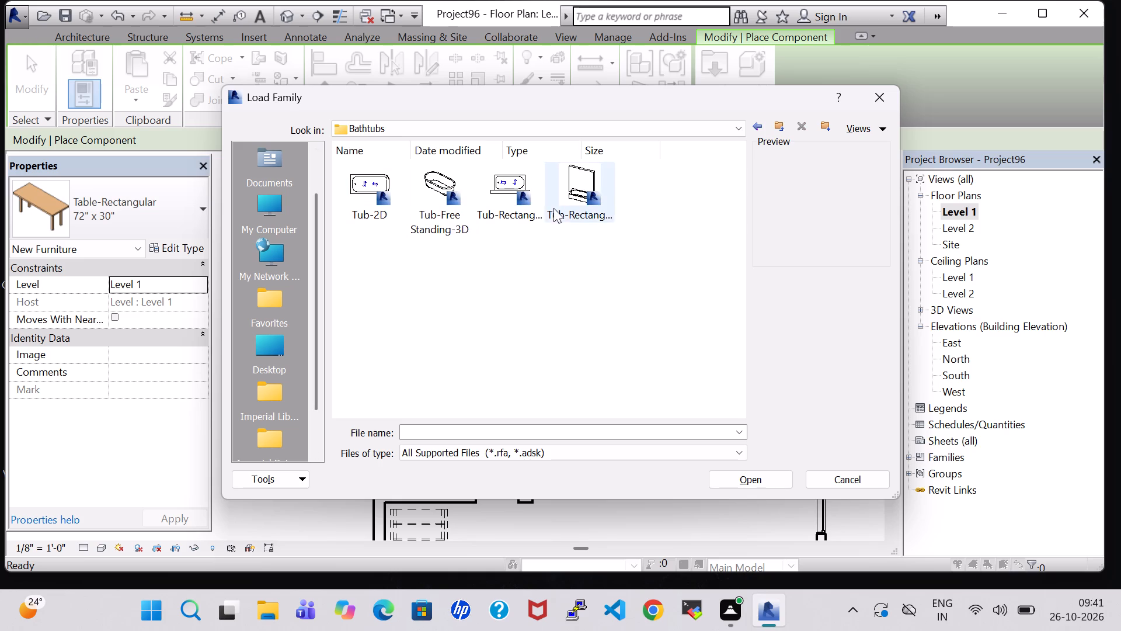
click(437, 189)
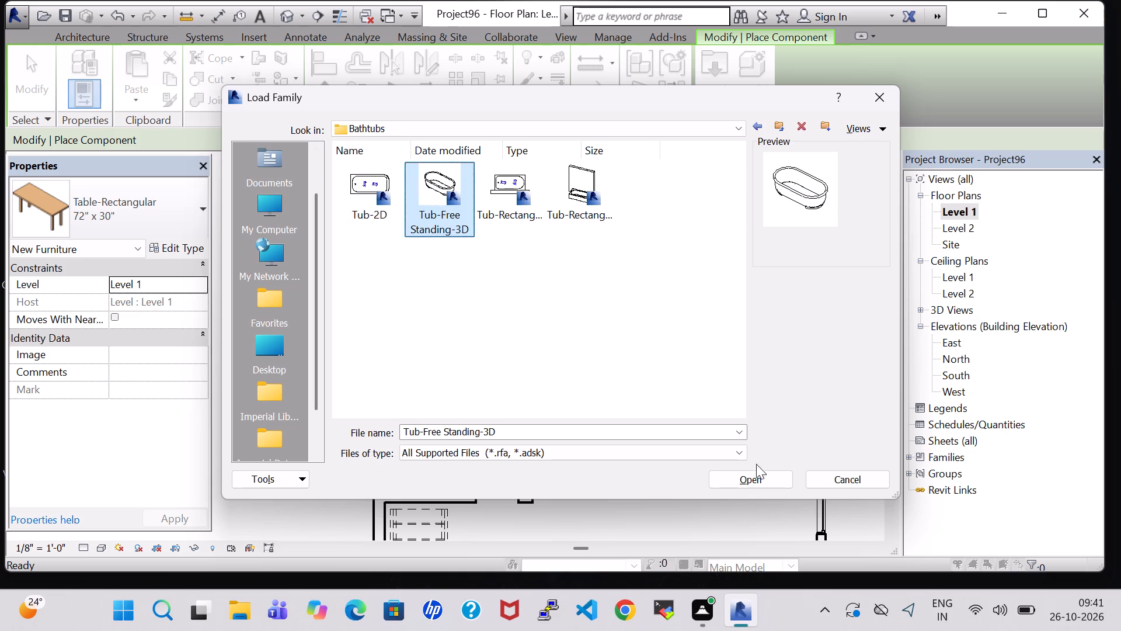
click(764, 491)
click(760, 475)
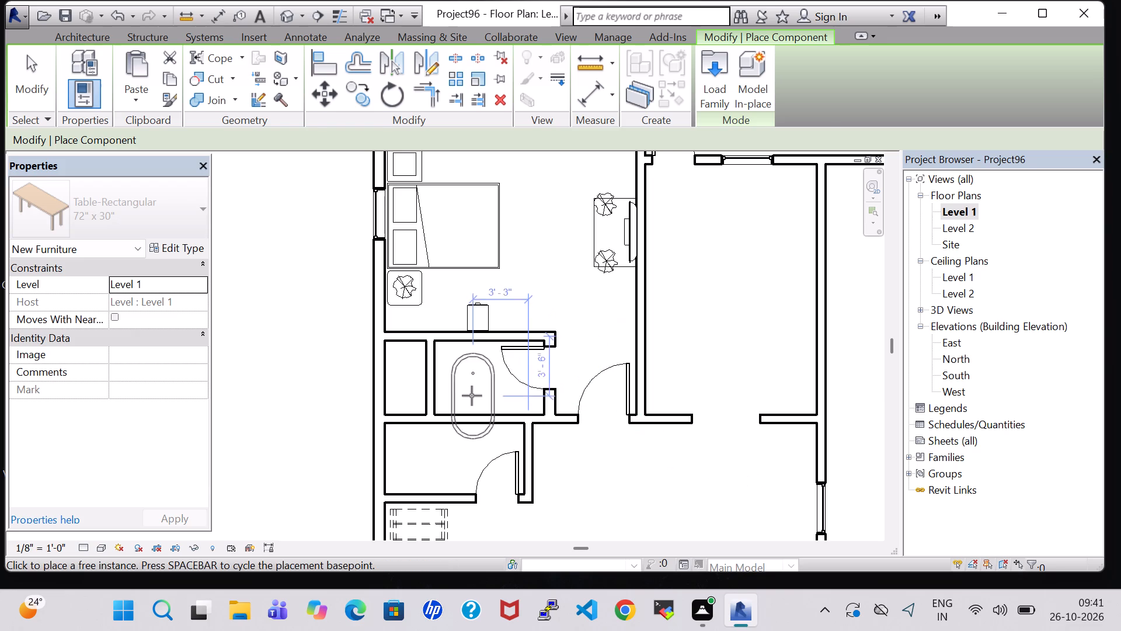
Place the 30" x 60" free-standing tub lengthwise north-south along the west wall of the bathroom south of the bedroom.
scroll(469, 393, up, 7)
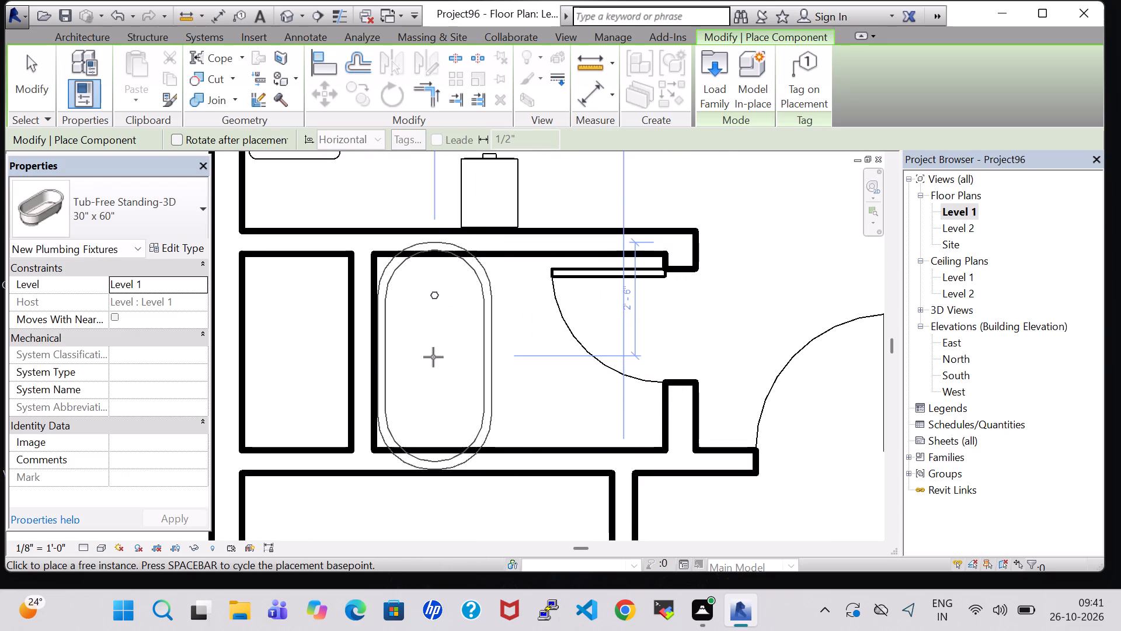
click(433, 357)
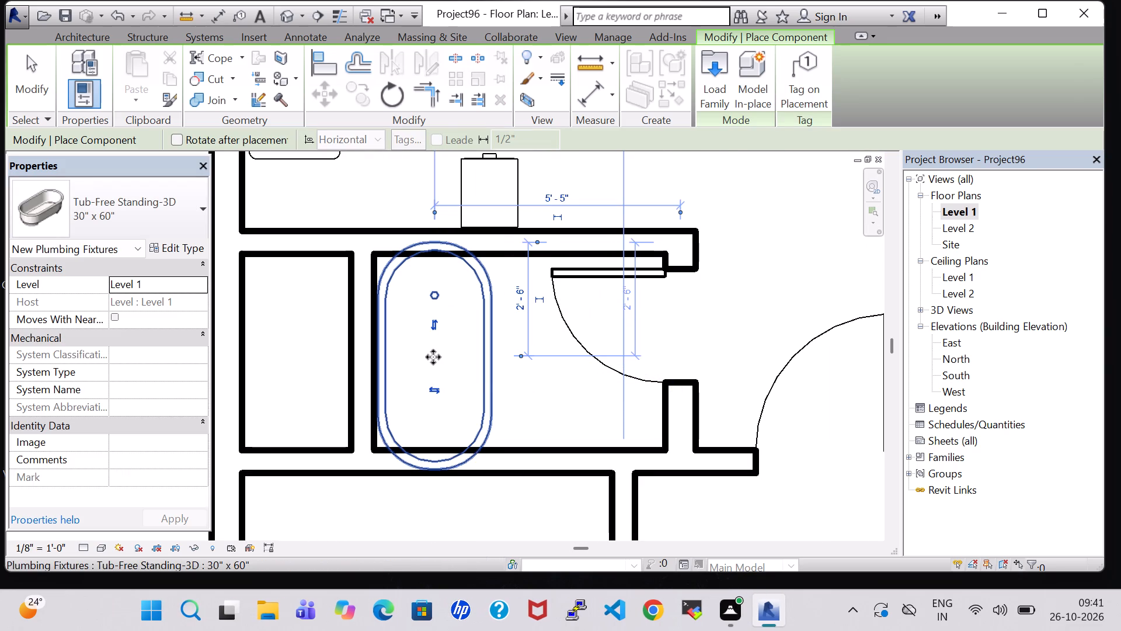
key(Escape)
key(Escape)
Set the free-standing tub type's Length to 4' 0".
click(490, 356)
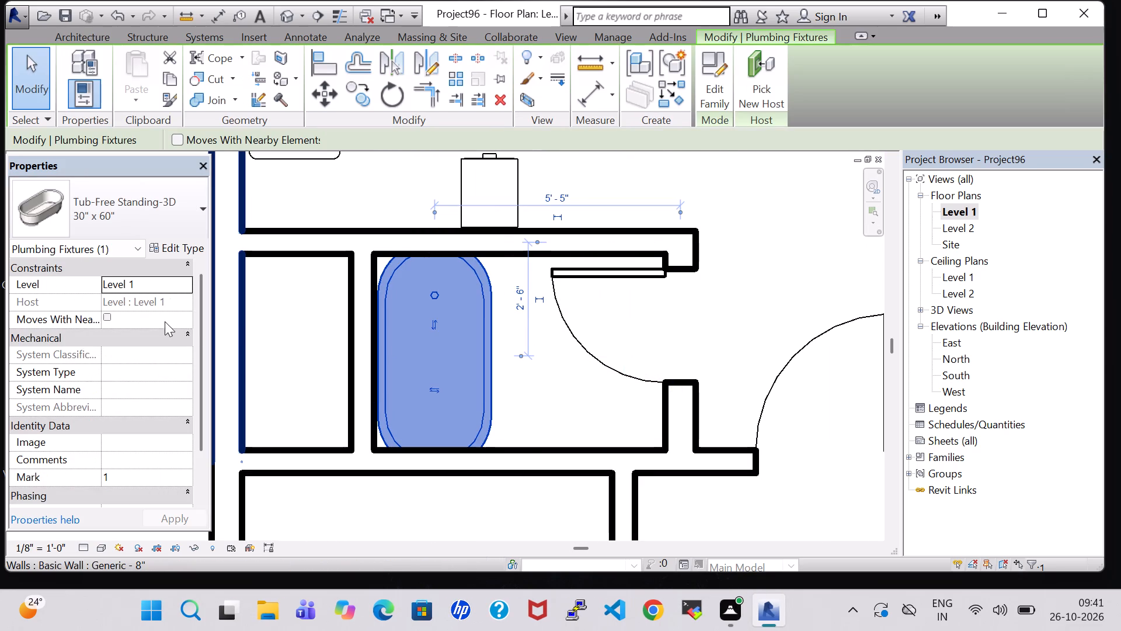
click(179, 246)
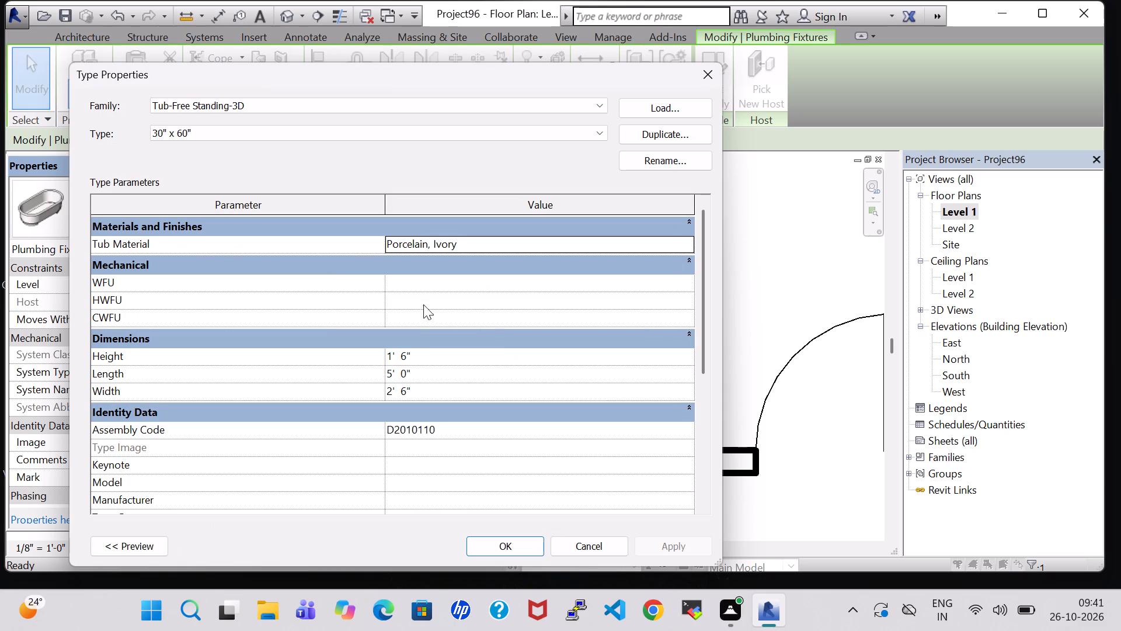
click(395, 375)
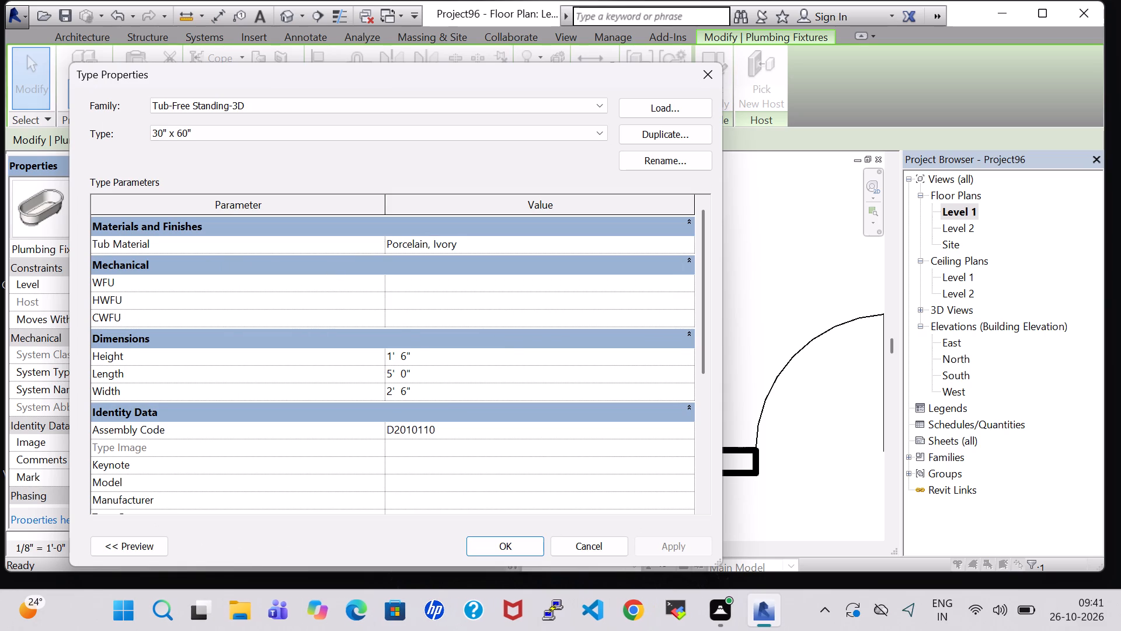
click(391, 374)
key(BackSpace)
key(4)
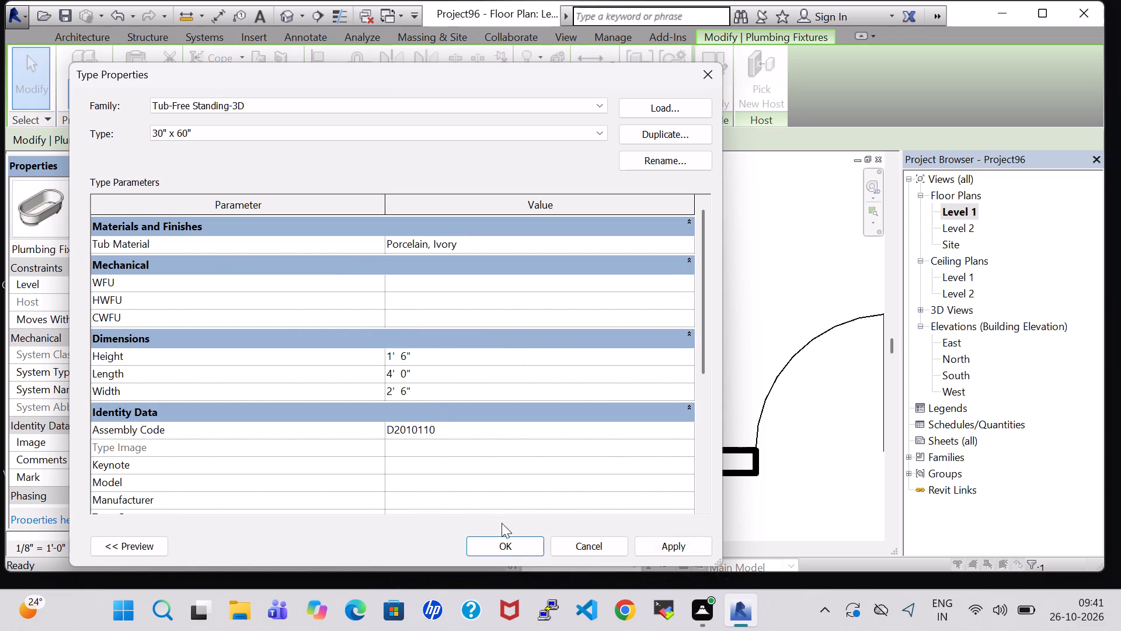
click(508, 544)
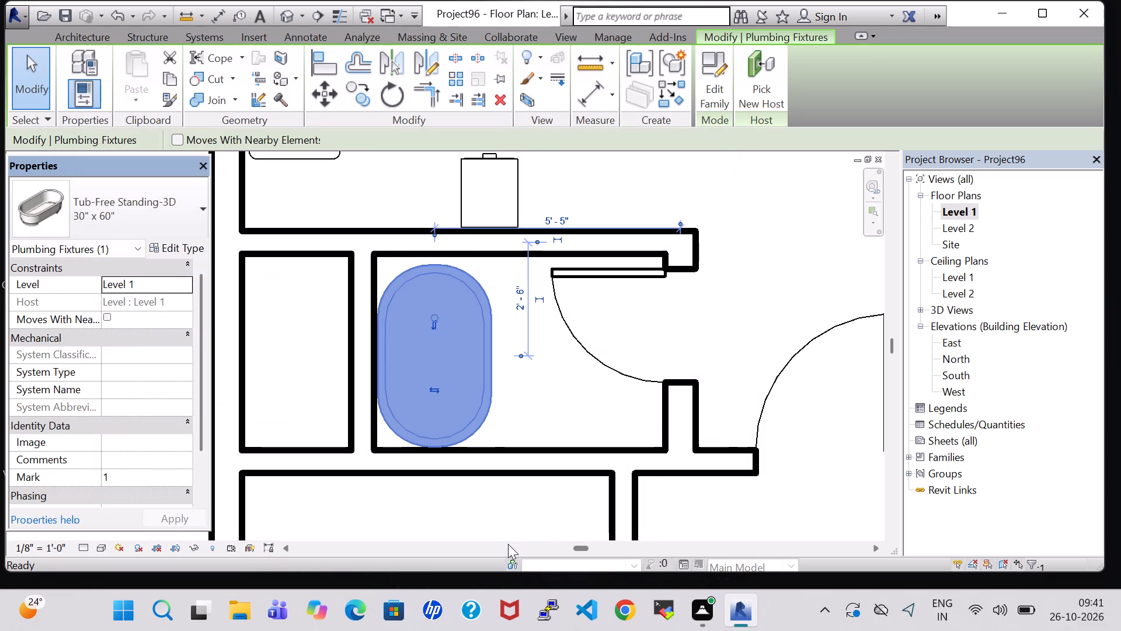
Nudge the tub about 1" north and 1" east, clear of the bathroom walls.
key(Up)
click(534, 403)
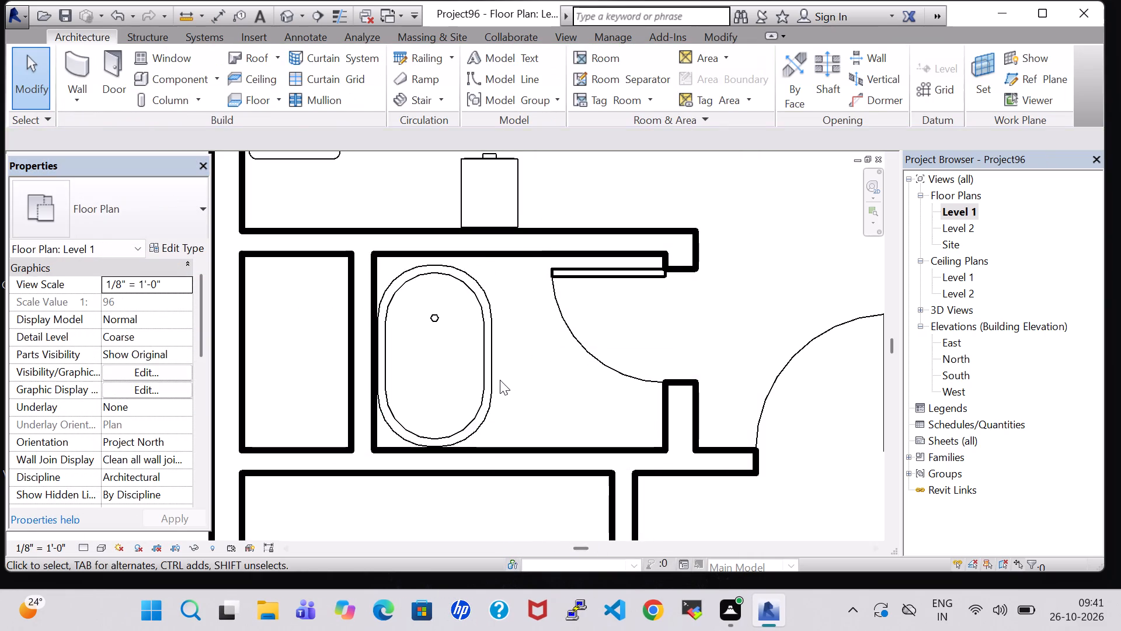
click(495, 375)
key(Up)
key(Right)
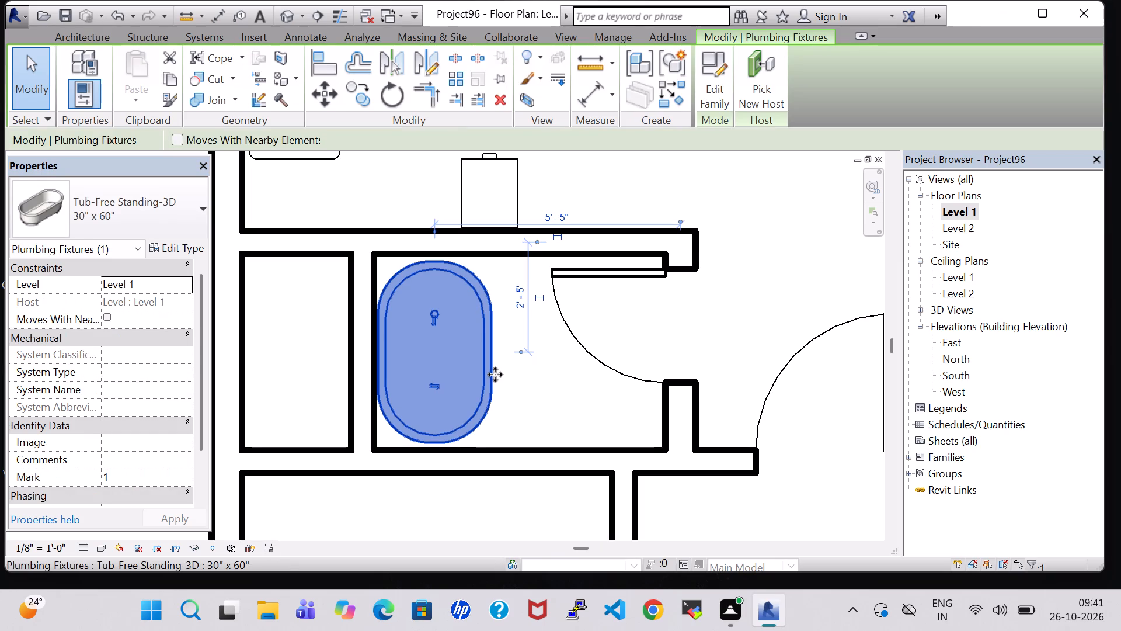
click(796, 259)
Load the Toilet-Domestic-3D family from the Plumbing Architectural Fixtures Water Closets library for placement.
click(161, 81)
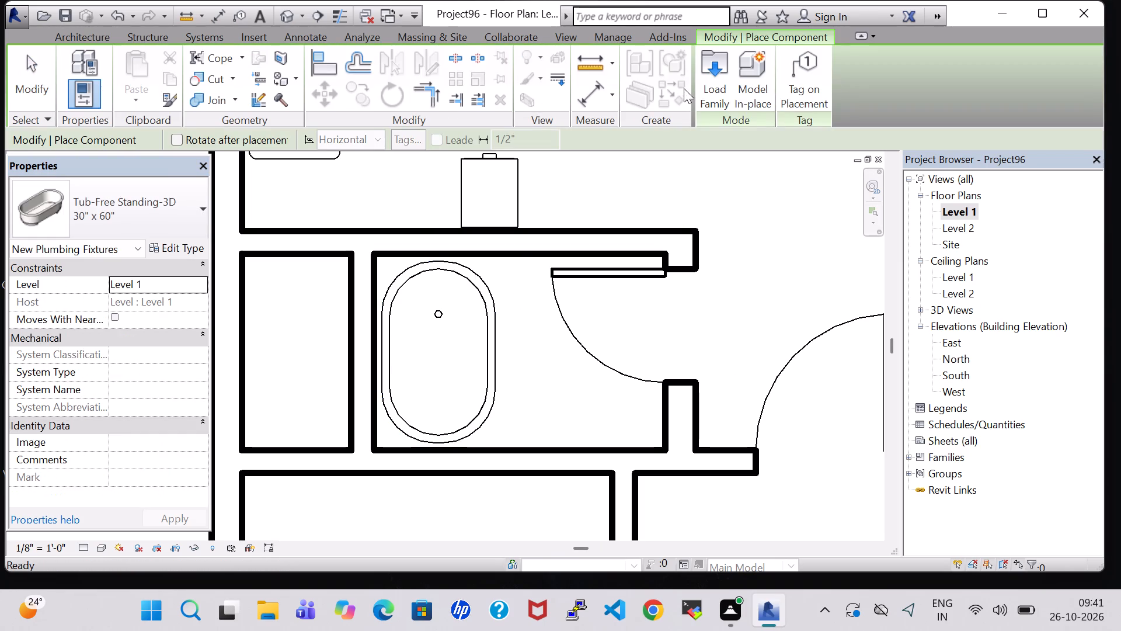
click(718, 87)
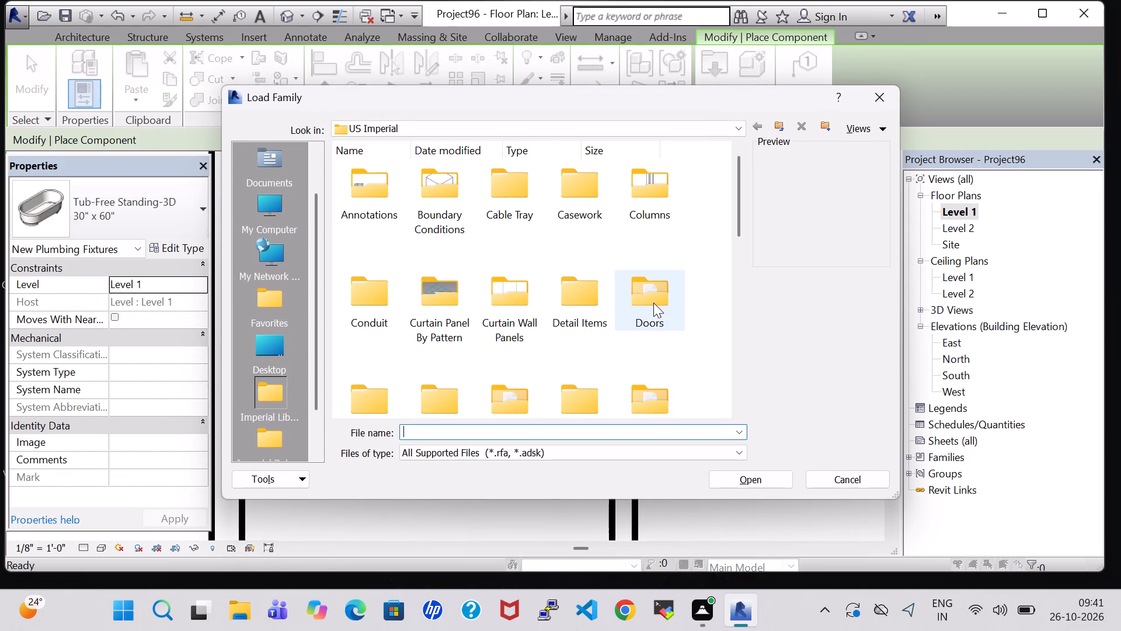
scroll(650, 378, down, 1)
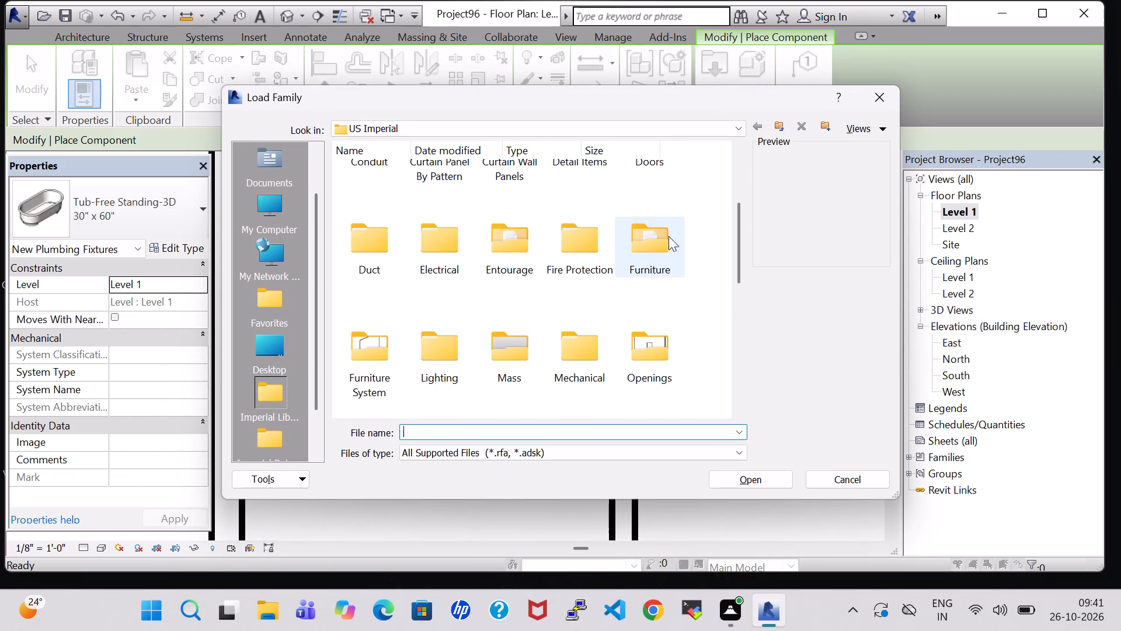
double_click(669, 236)
double_click(754, 129)
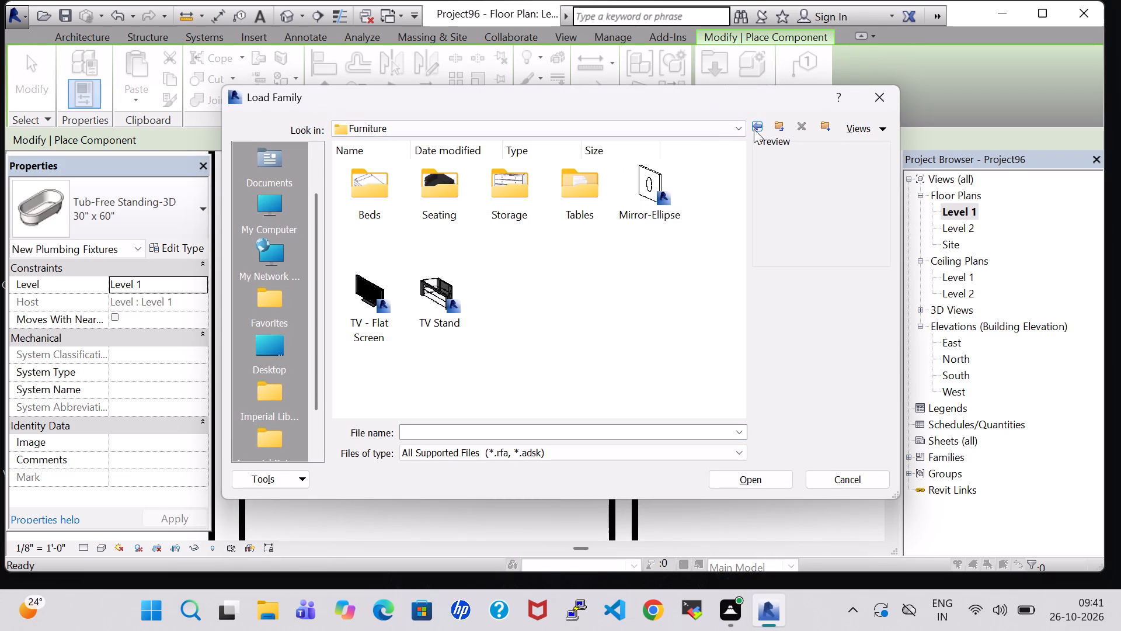
click(639, 315)
key(p)
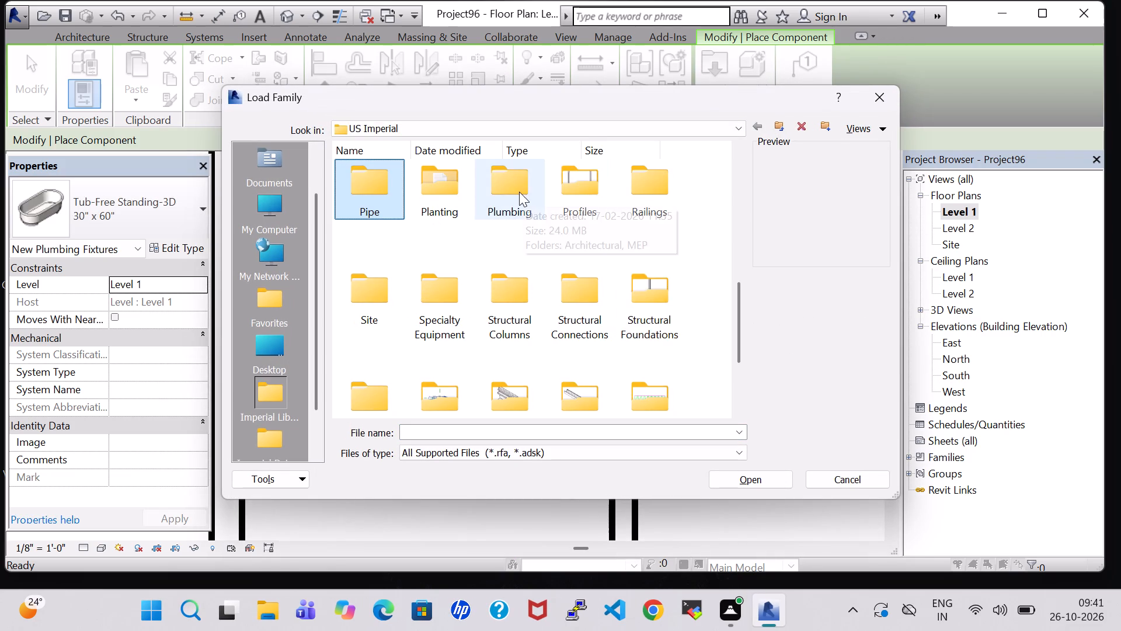
double_click(519, 192)
double_click(384, 194)
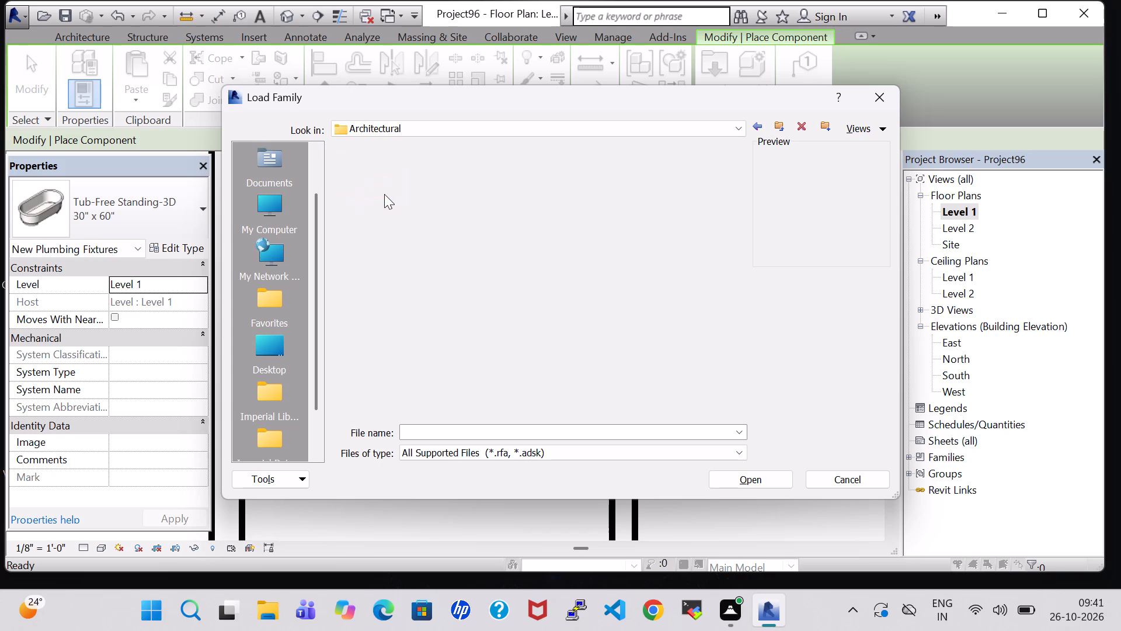
double_click(449, 194)
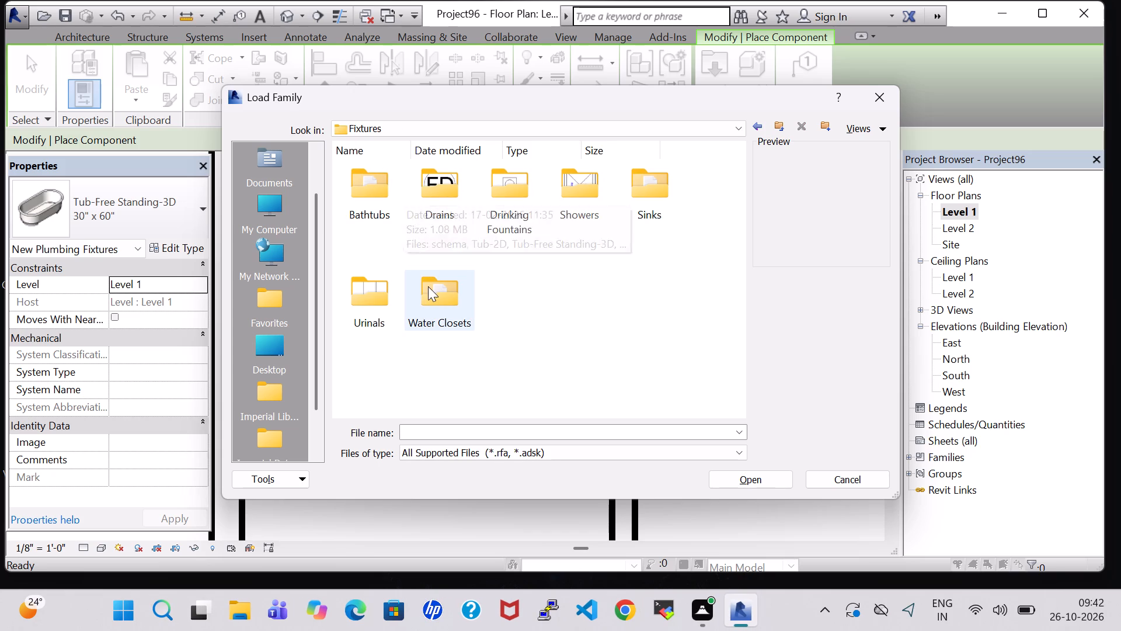
double_click(428, 286)
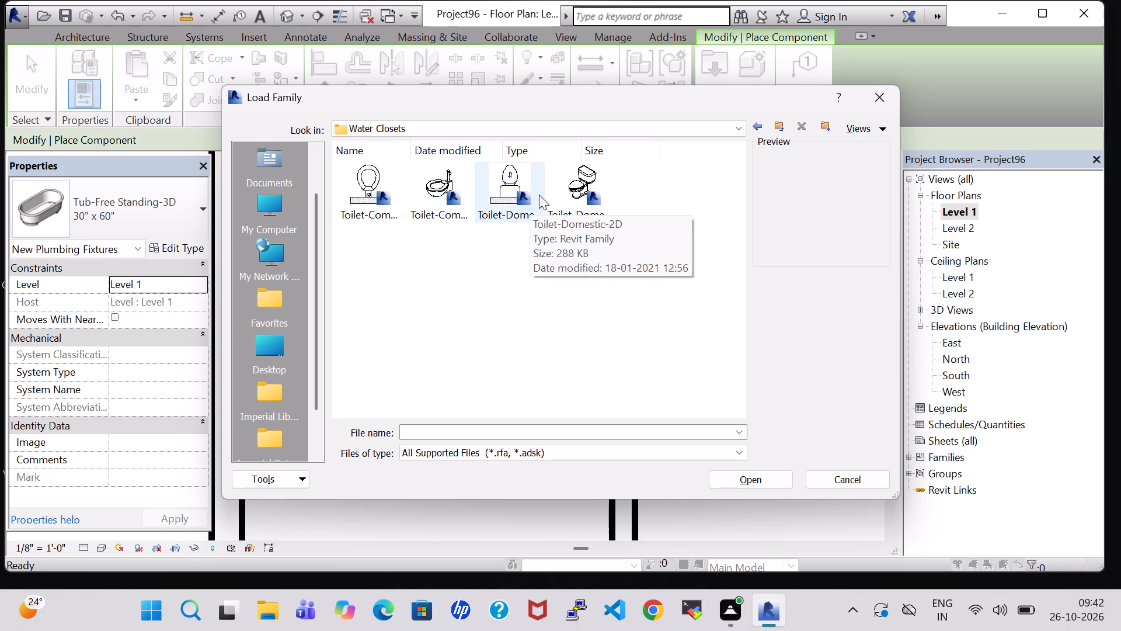
click(524, 182)
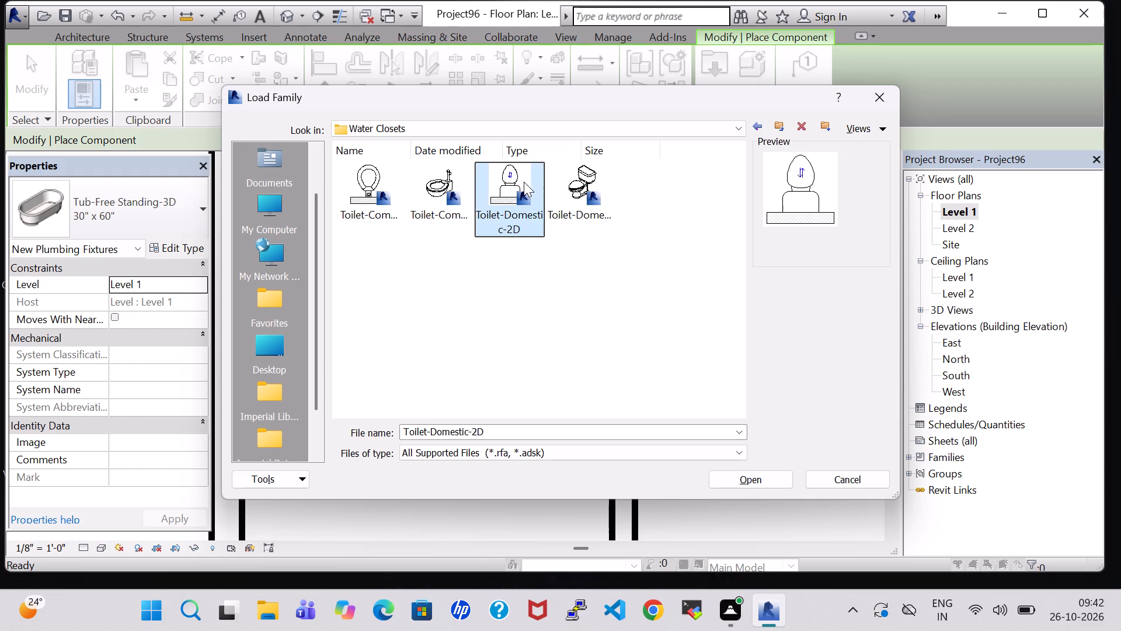
click(582, 185)
click(749, 475)
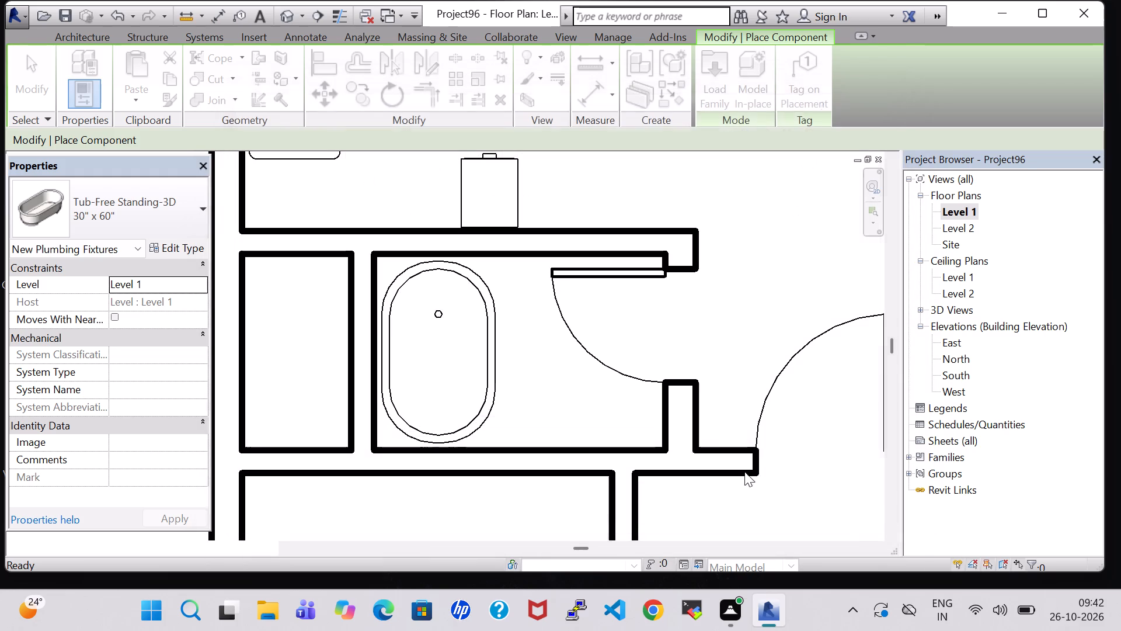
Place the domestic toilet east of the tub, rotated with its tank against the bathroom's south wall.
key(space)
key(space)
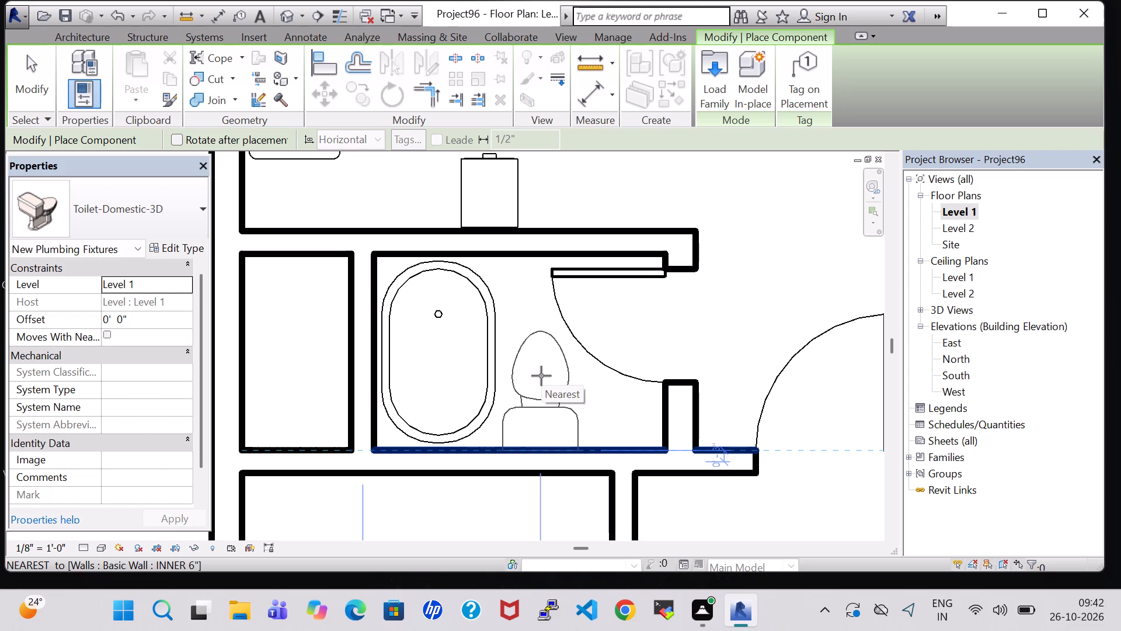
click(541, 376)
key(Escape)
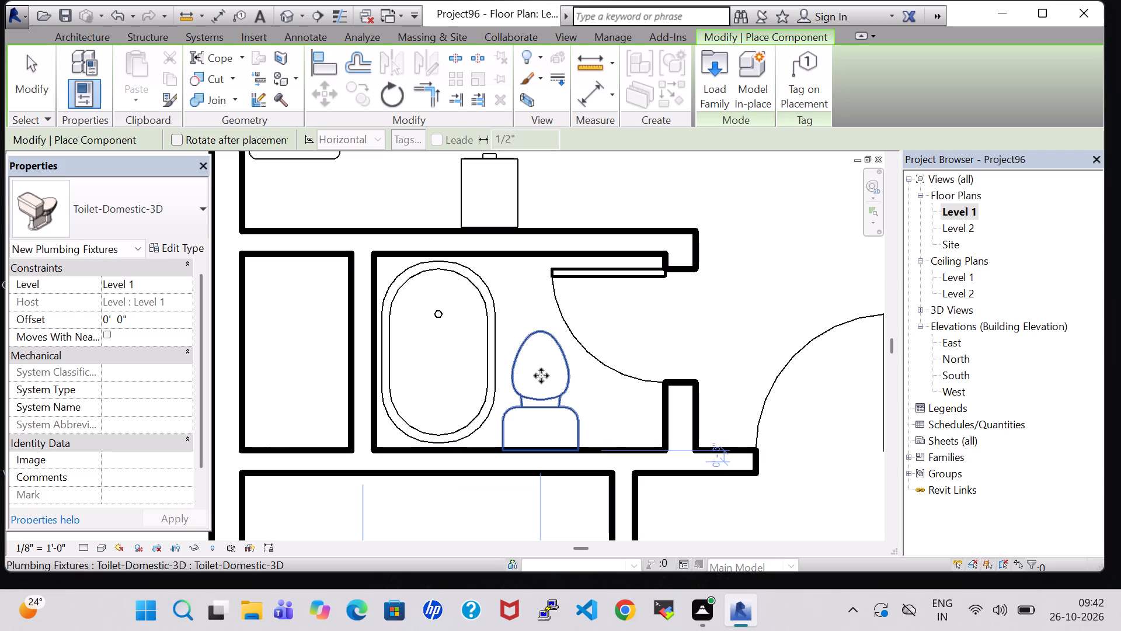
key(Escape)
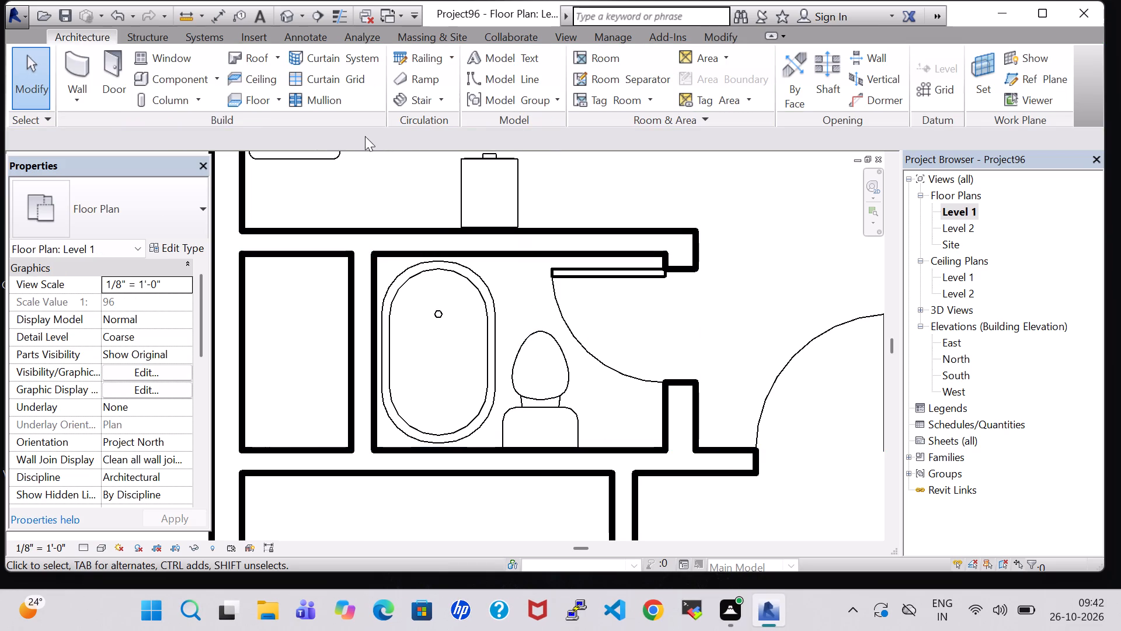
Load the Sink Vanity-Square family from the Plumbing Architectural Fixtures Sinks library for placement.
click(176, 84)
click(702, 68)
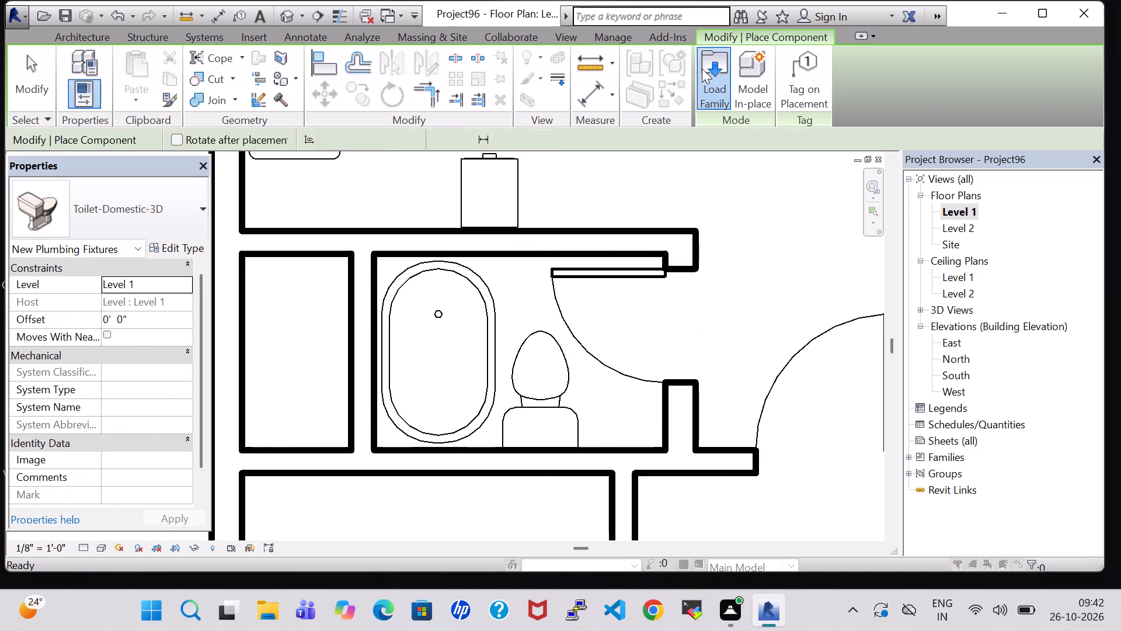
scroll(654, 377, down, 2)
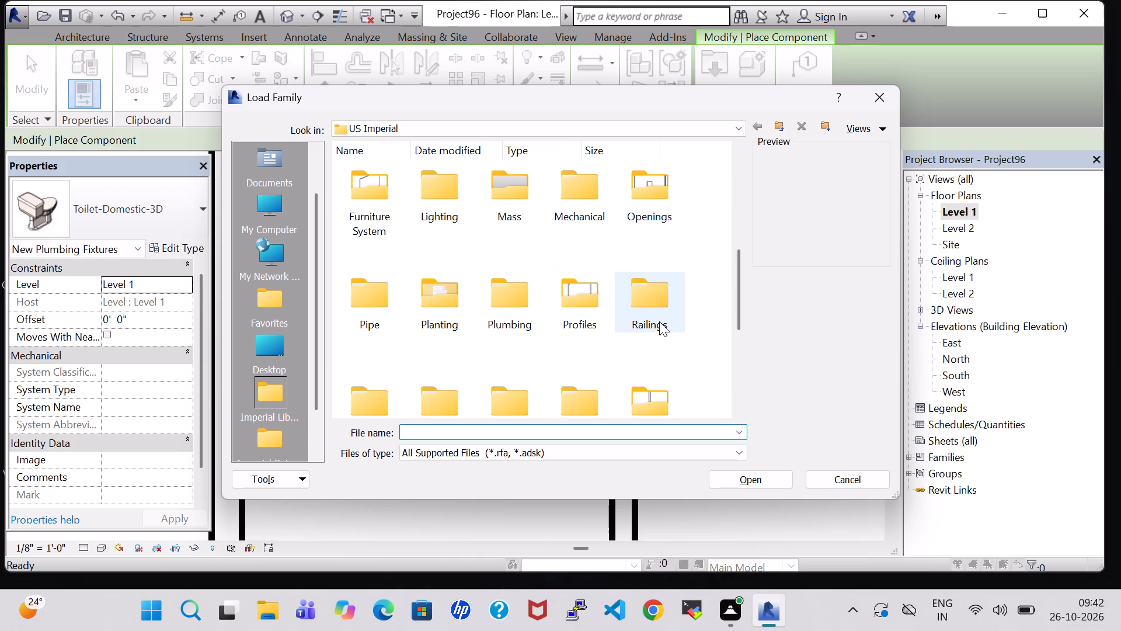
scroll(649, 251, up, 3)
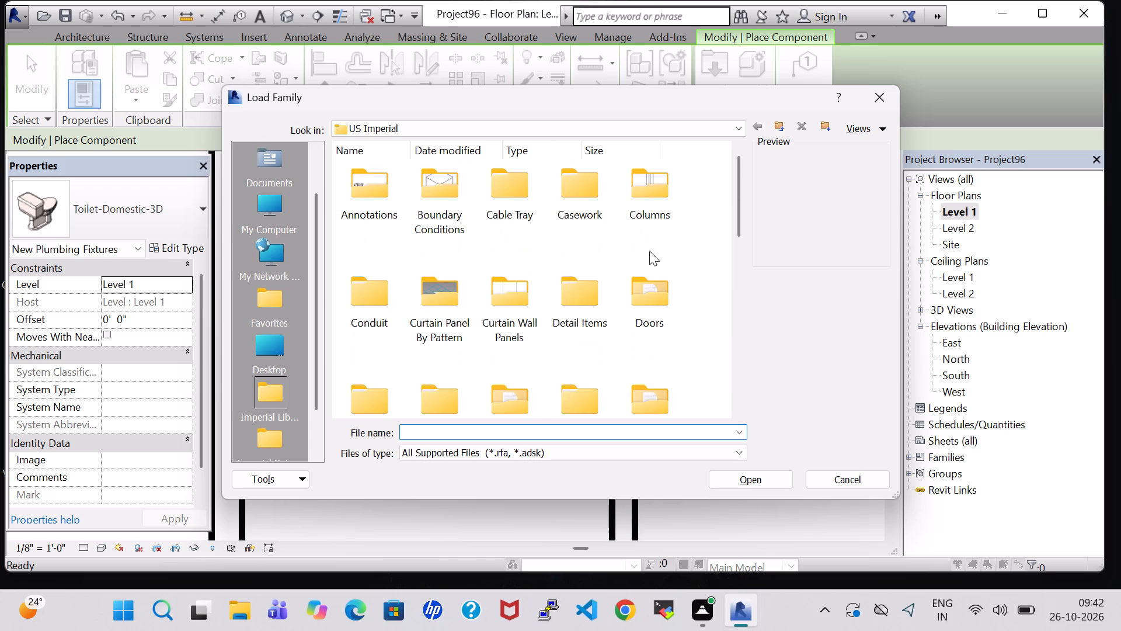
scroll(649, 251, down, 3)
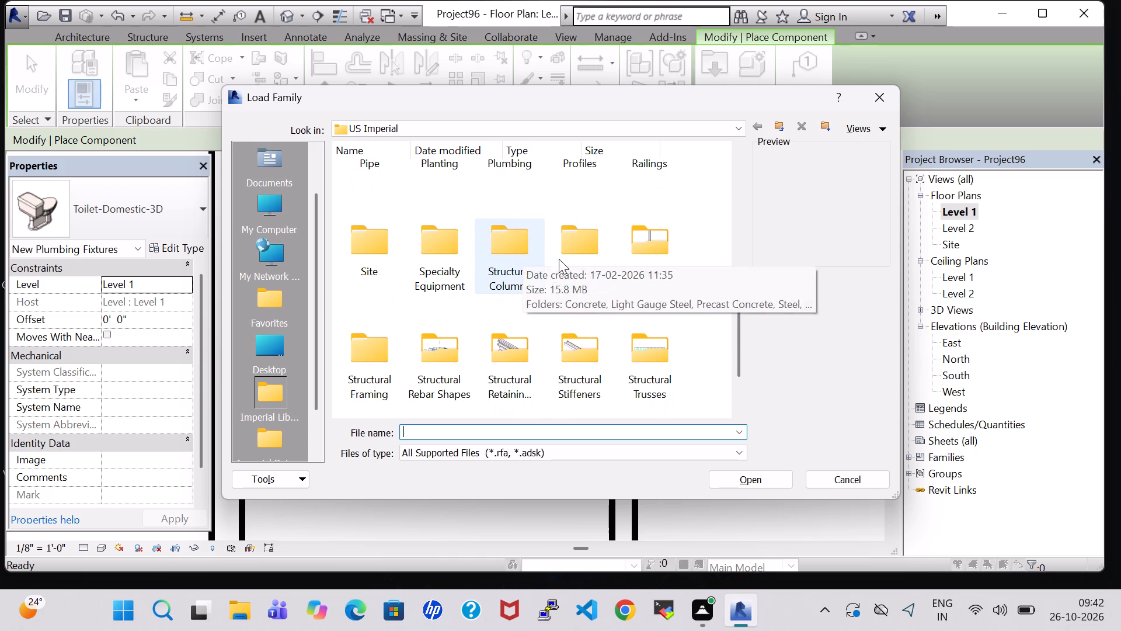
click(559, 259)
key(p)
double_click(498, 197)
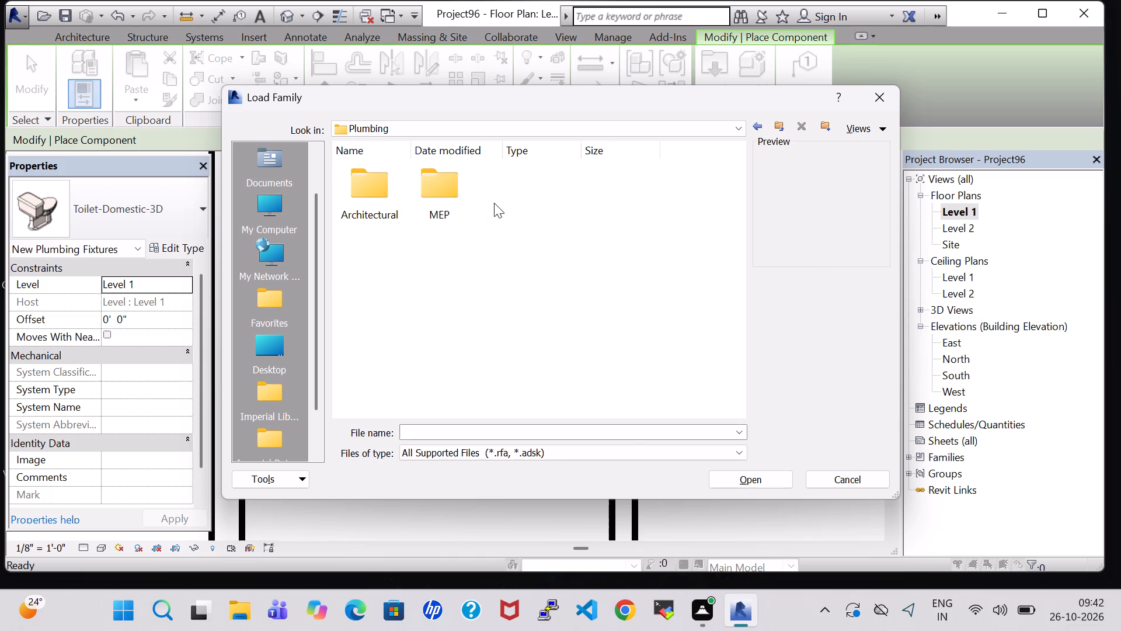
double_click(374, 195)
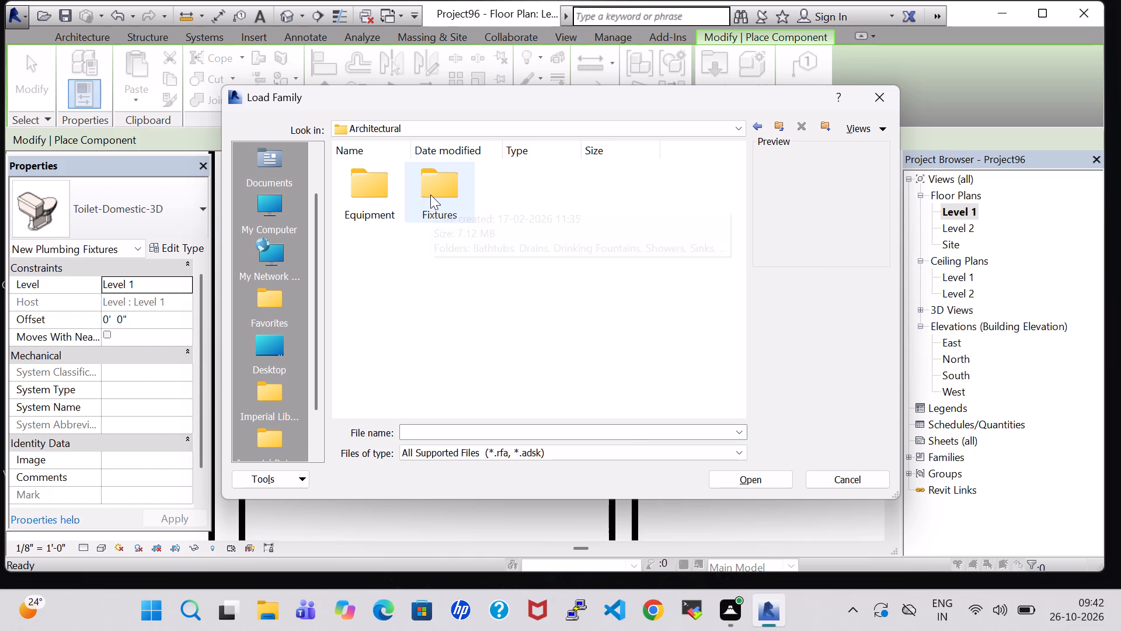
double_click(434, 182)
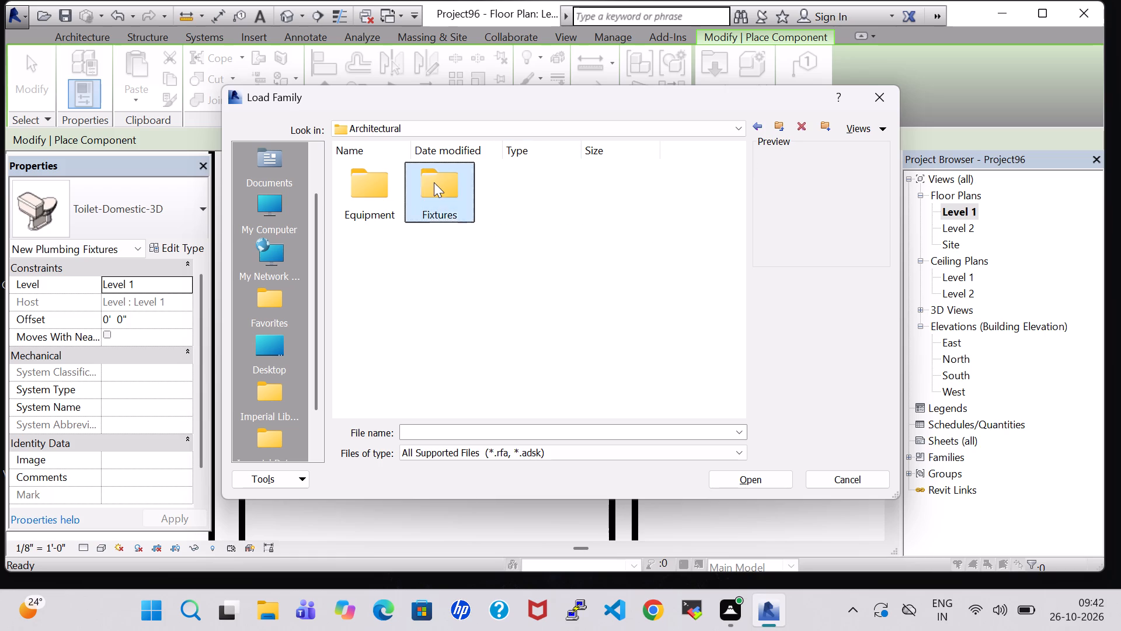
double_click(646, 188)
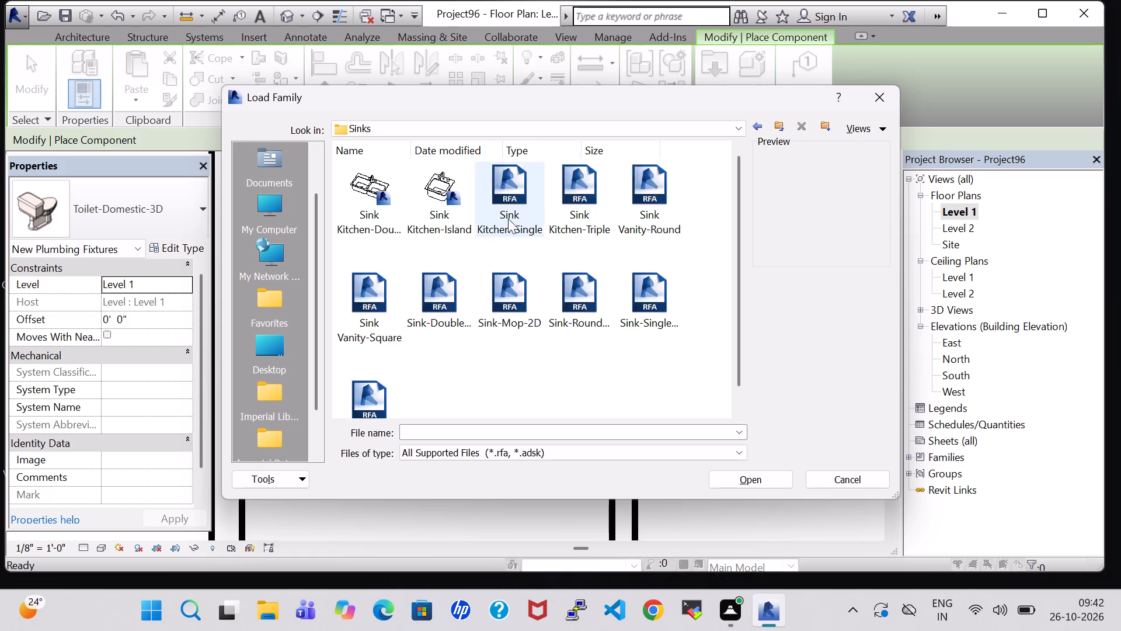
click(368, 283)
click(744, 467)
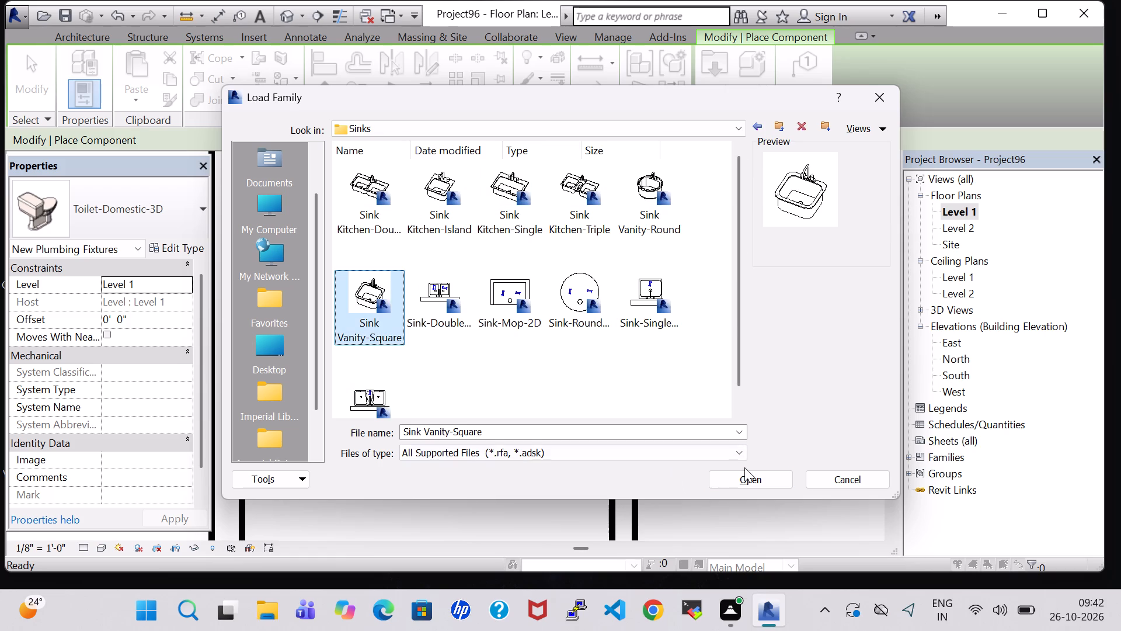
click(744, 473)
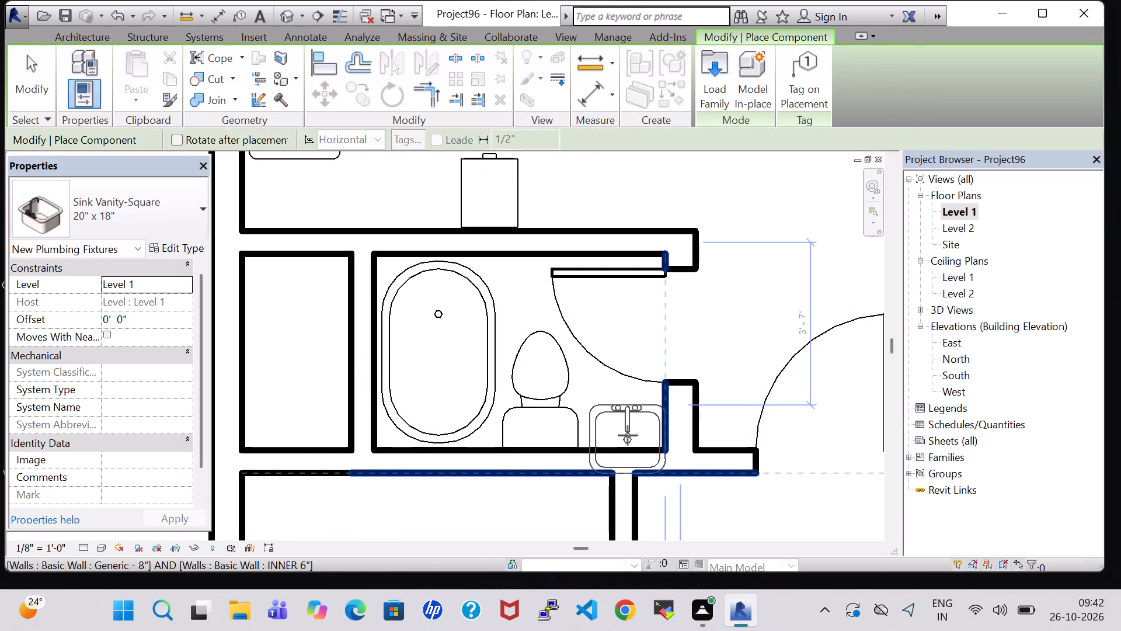
Place the 20" x 18" vanity sink east of the toilet, rotated with its faucet against the bathroom's south wall.
key(space)
key(space)
key(space)
key(space)
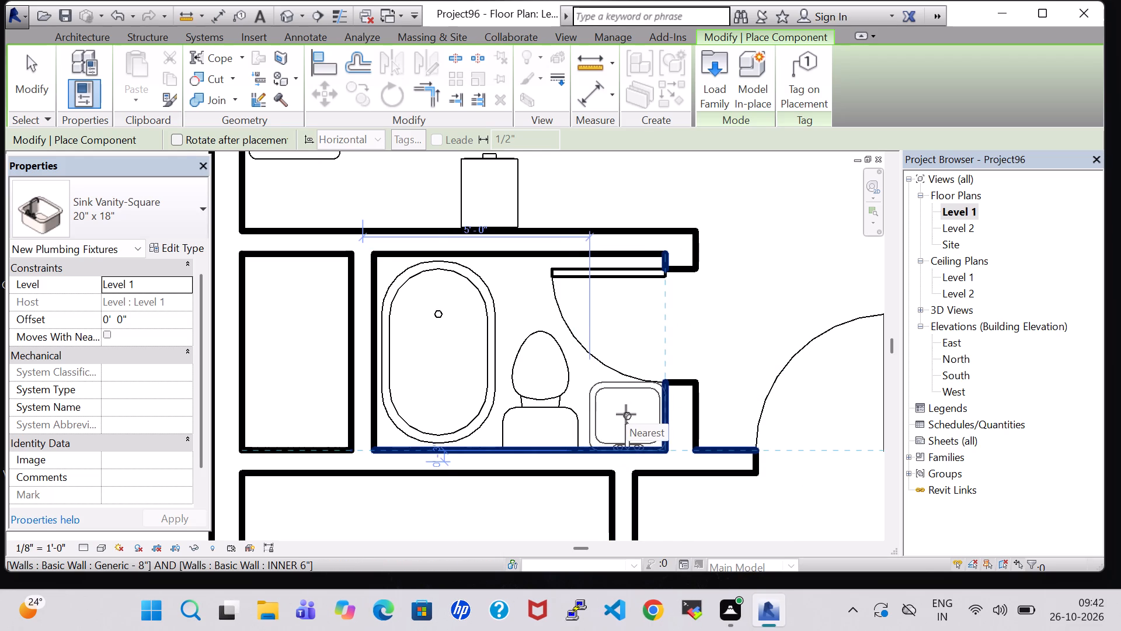
scroll(626, 414, up, 4)
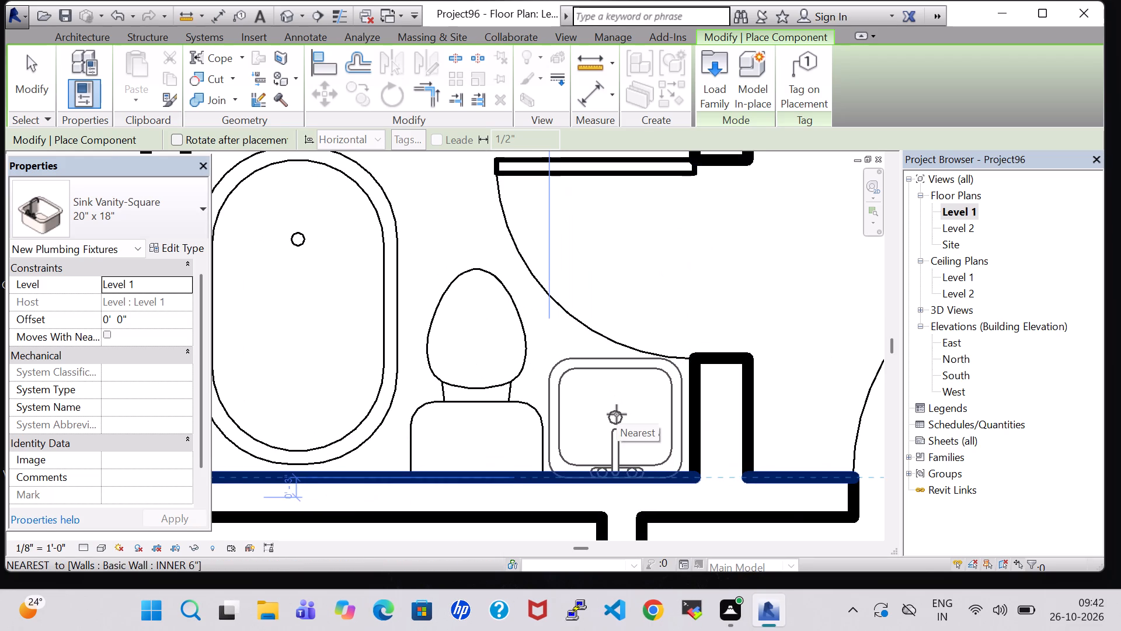
click(617, 414)
key(Escape)
key(Escape)
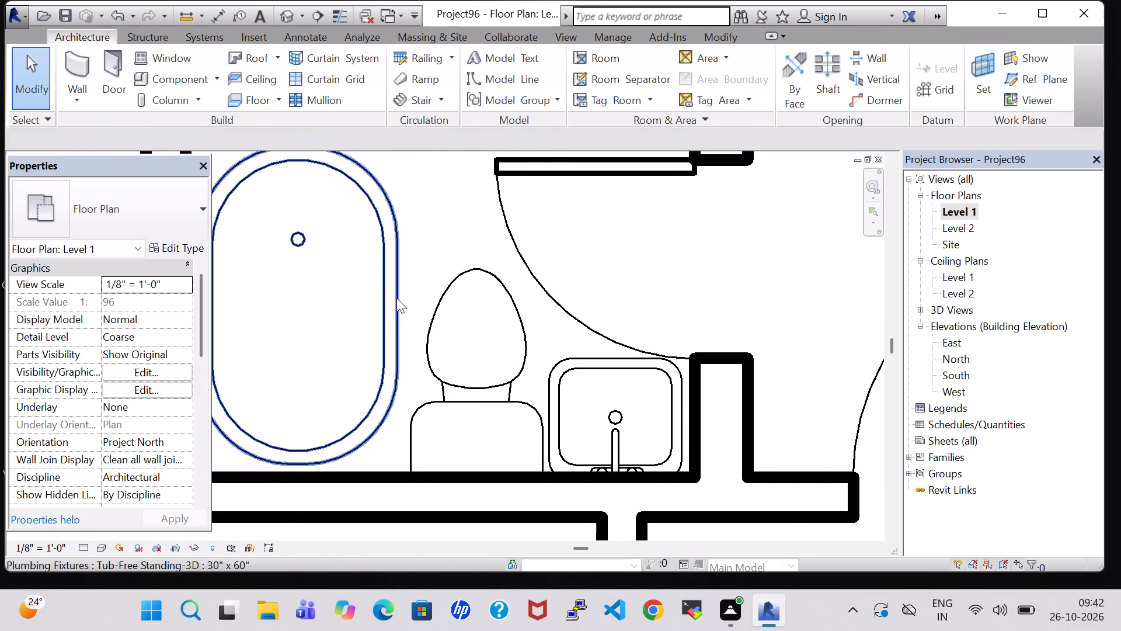
Delete the free-standing tub and the domestic toilet from the bathroom.
click(396, 298)
key(Delete)
click(447, 367)
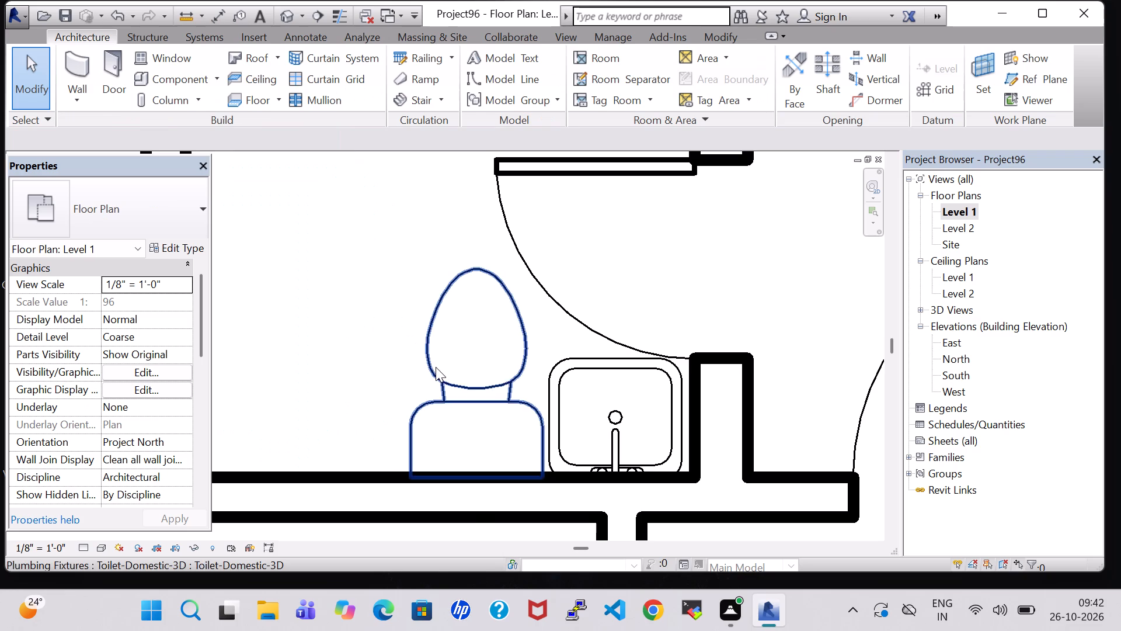
click(436, 367)
key(Delete)
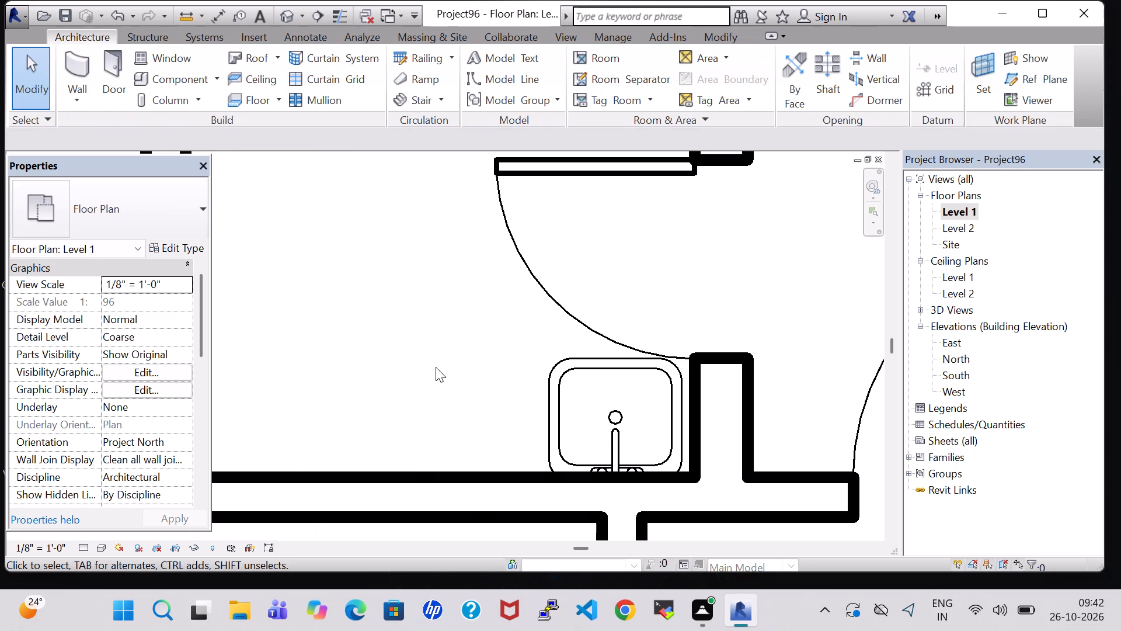
Nudge the vanity sink about 1' 8" west along the bathroom's south wall.
click(561, 422)
key(Left)
key(Left)
key(Left)
key(Left)
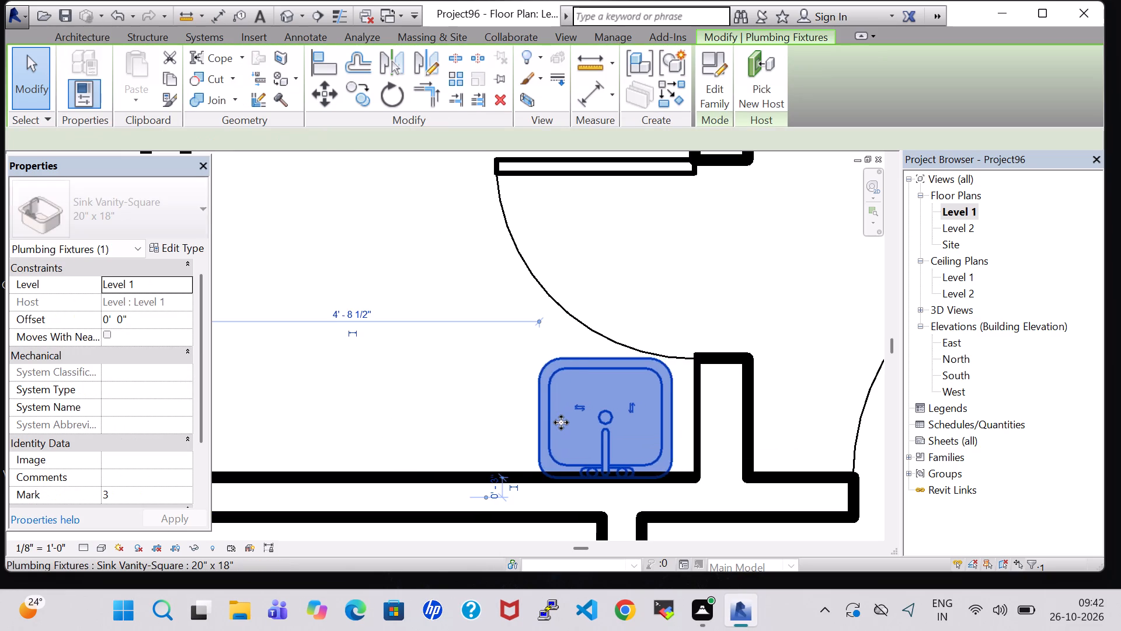
key(Left)
key(Left)
key(Left)
key(Left)
key(Left)
key(Left)
key(Left)
key(Left)
key(Left)
key(Left)
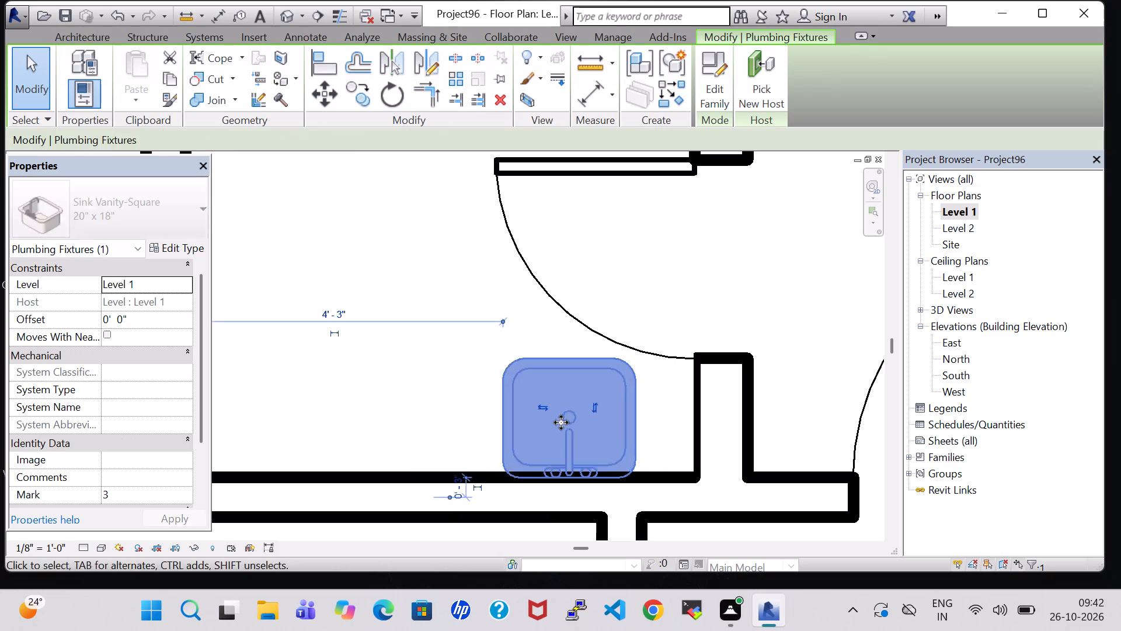
key(Left)
key(Left)
key(Left)
key(Left)
key(Left)
key(Left)
key(Left)
key(Left)
key(Left)
key(Left)
key(Left)
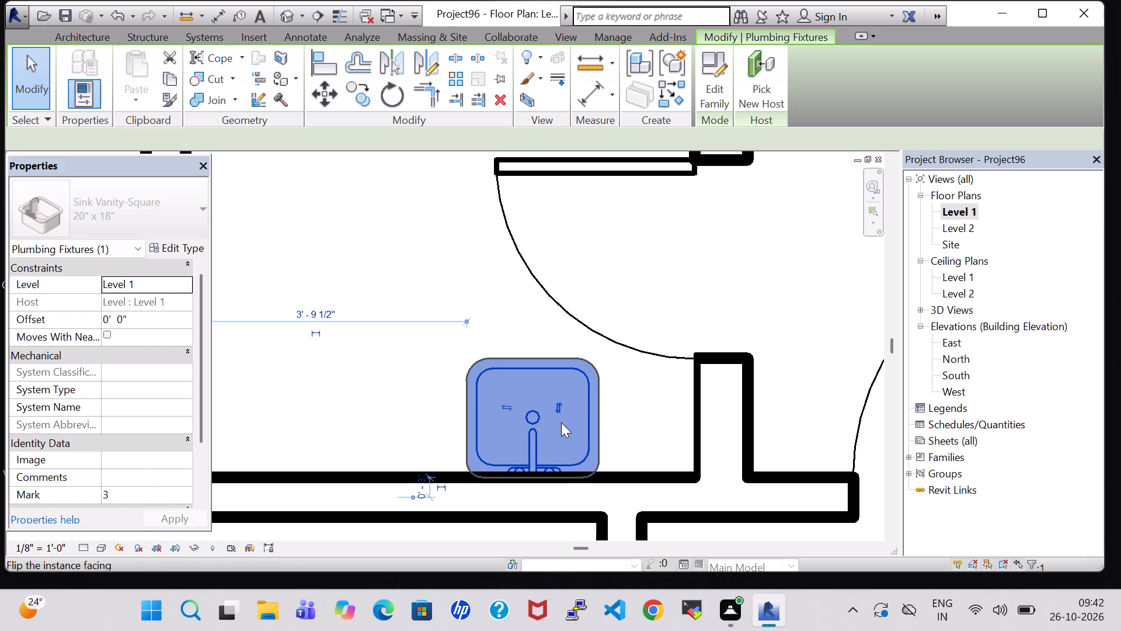
key(Left)
key(Left)
key(Left)
key(Left)
key(Left)
key(Left)
key(Left)
key(Left)
key(Left)
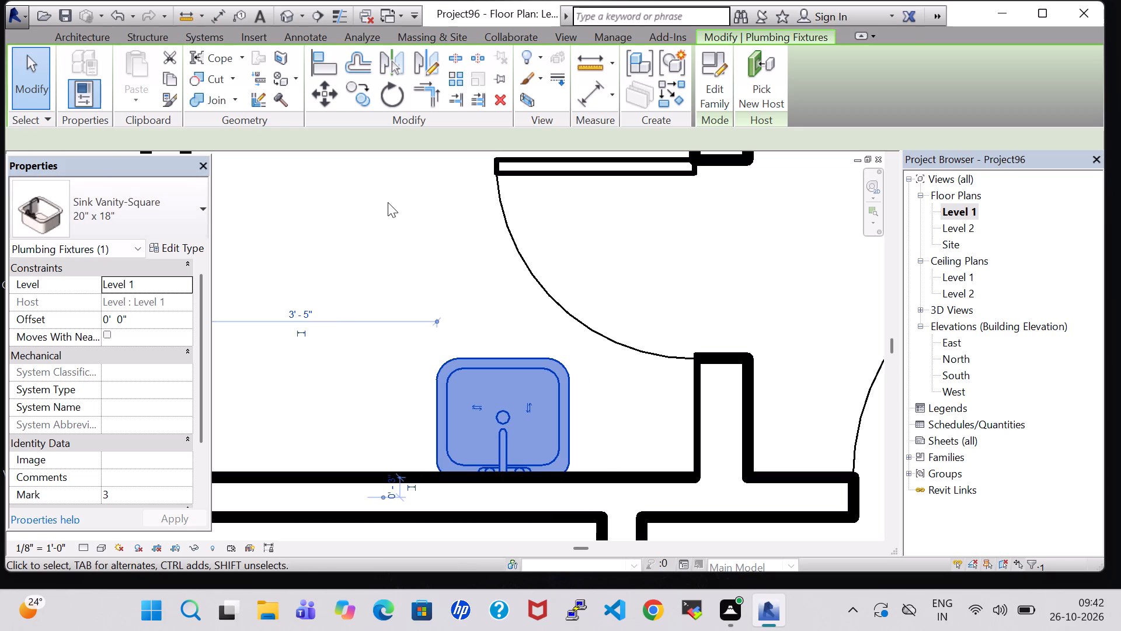
scroll(388, 203, down, 6)
key(Left)
key(Left)
key(Left)
click(382, 203)
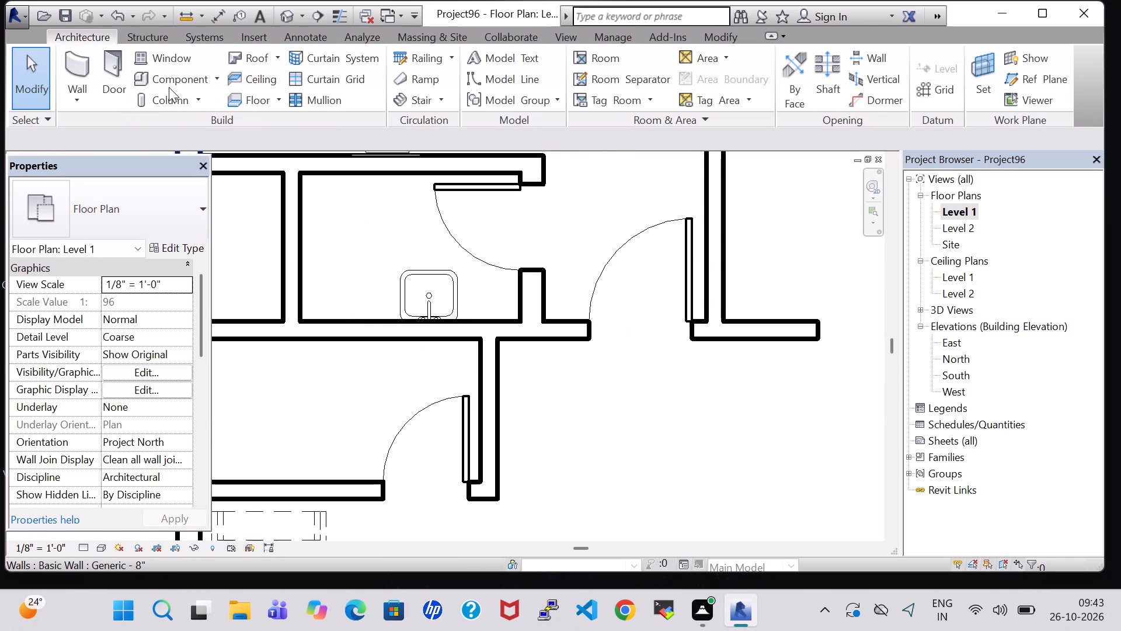
Create a similar 24" x 48" Mirror-Ellipse on the bathroom's south wall, centred behind the vanity sink.
scroll(525, 328, down, 4)
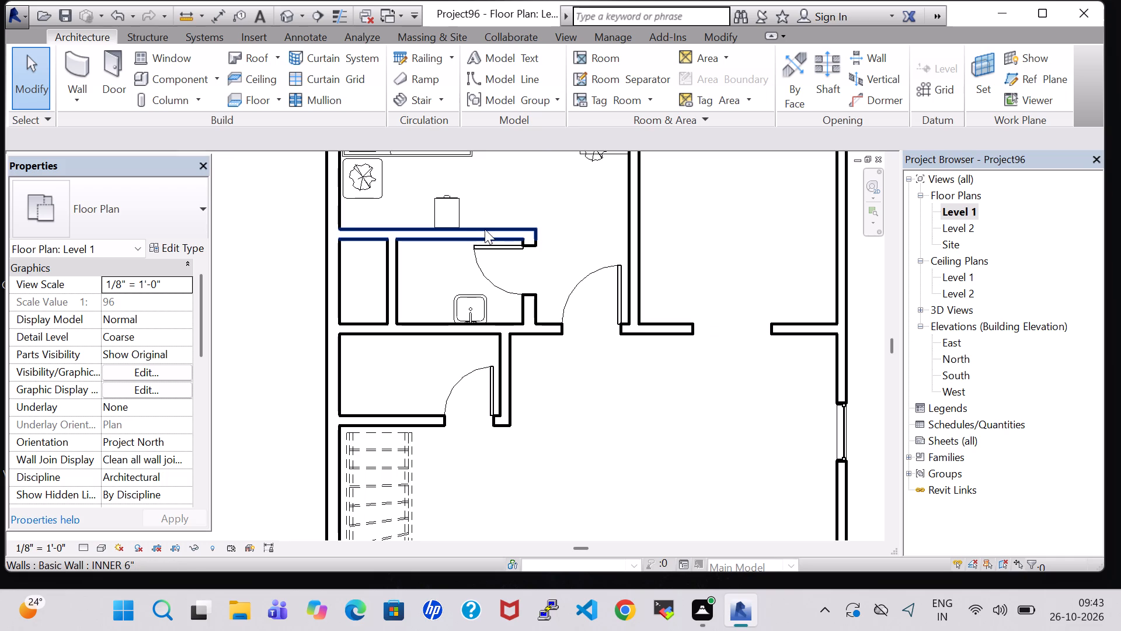
scroll(447, 230, up, 8)
click(449, 230)
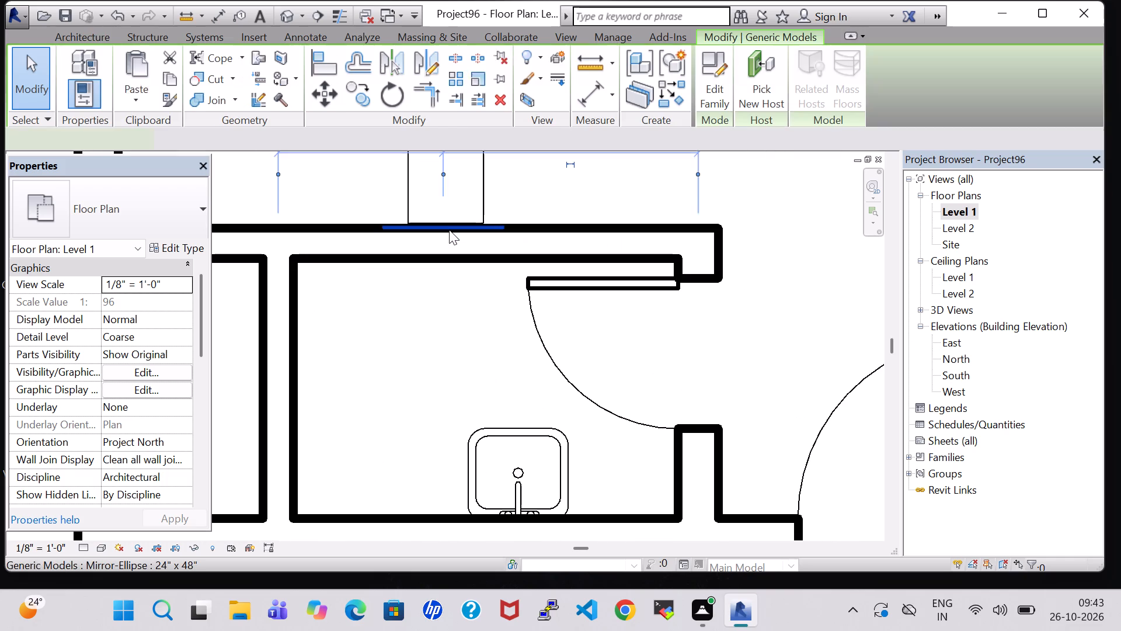
right_click(449, 230)
click(516, 307)
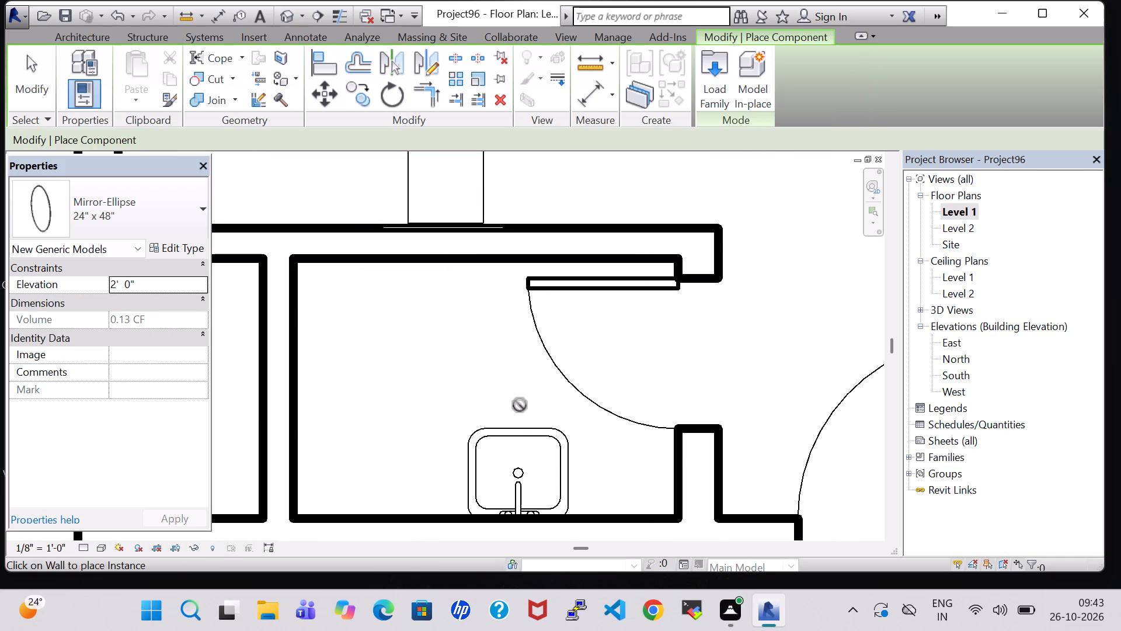
click(520, 520)
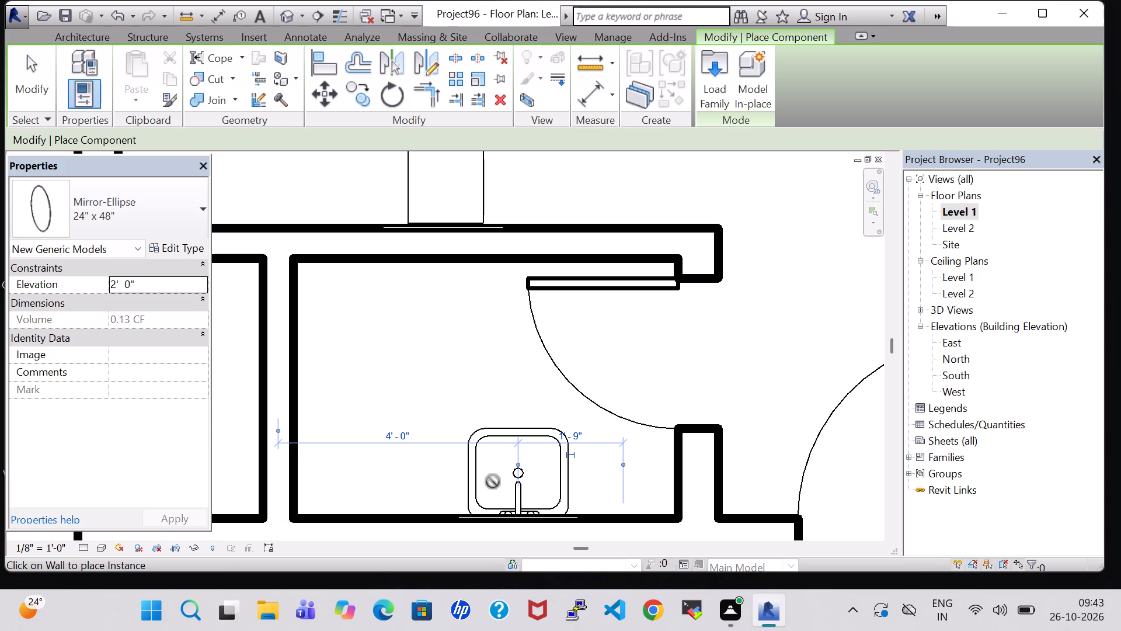
key(Escape)
key(Escape)
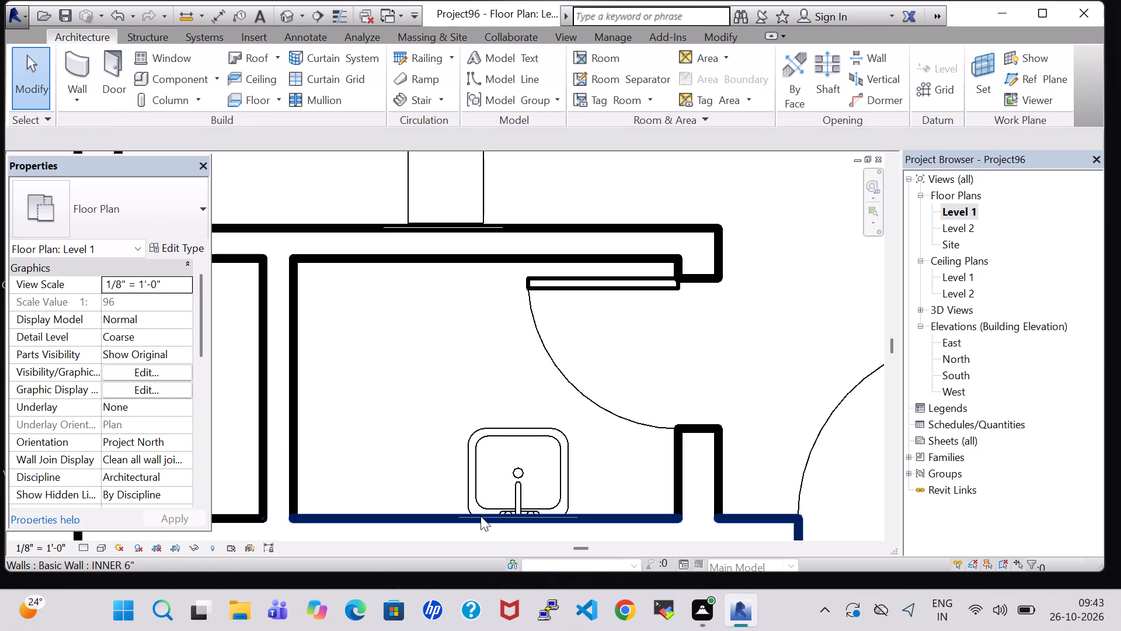
Set the Elevation of the mirror behind the vanity sink to 3' 0".
click(481, 516)
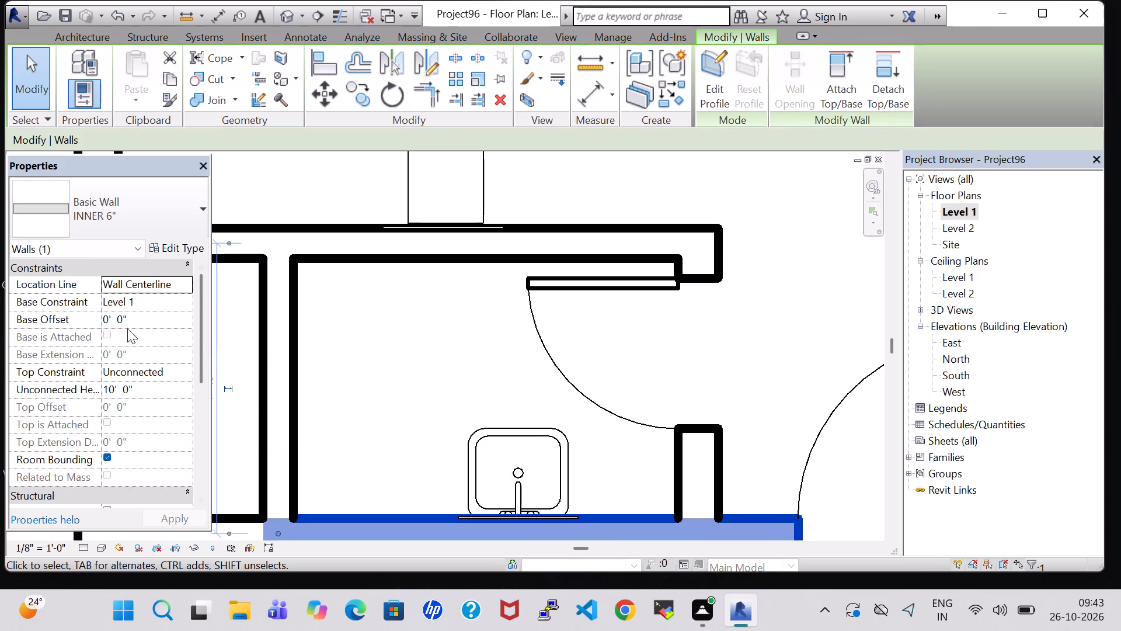
click(360, 390)
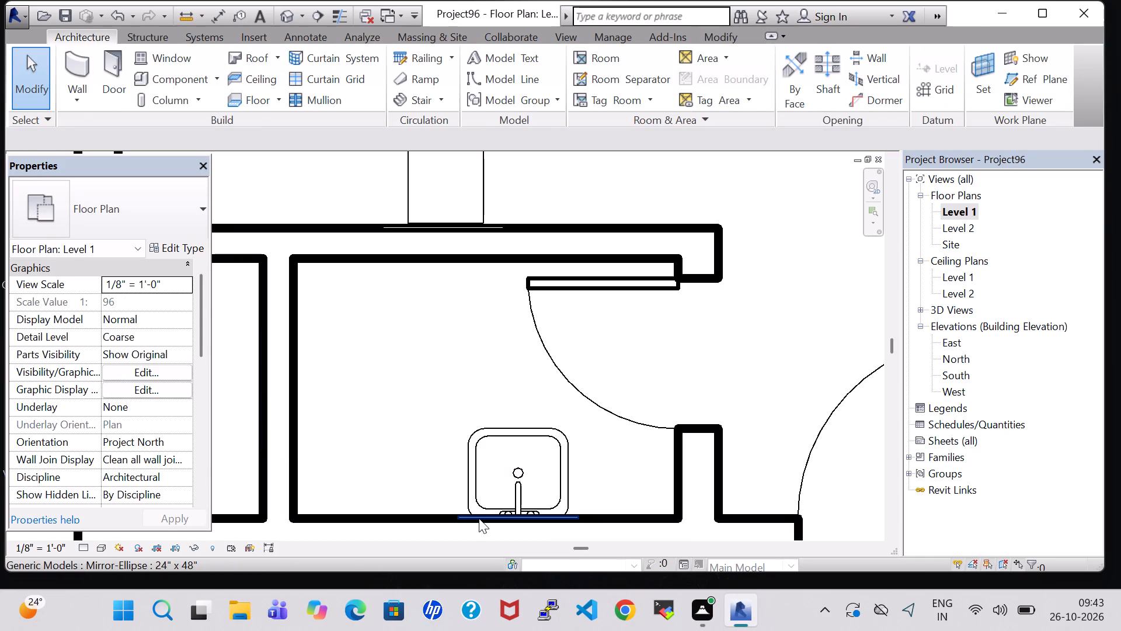
click(479, 518)
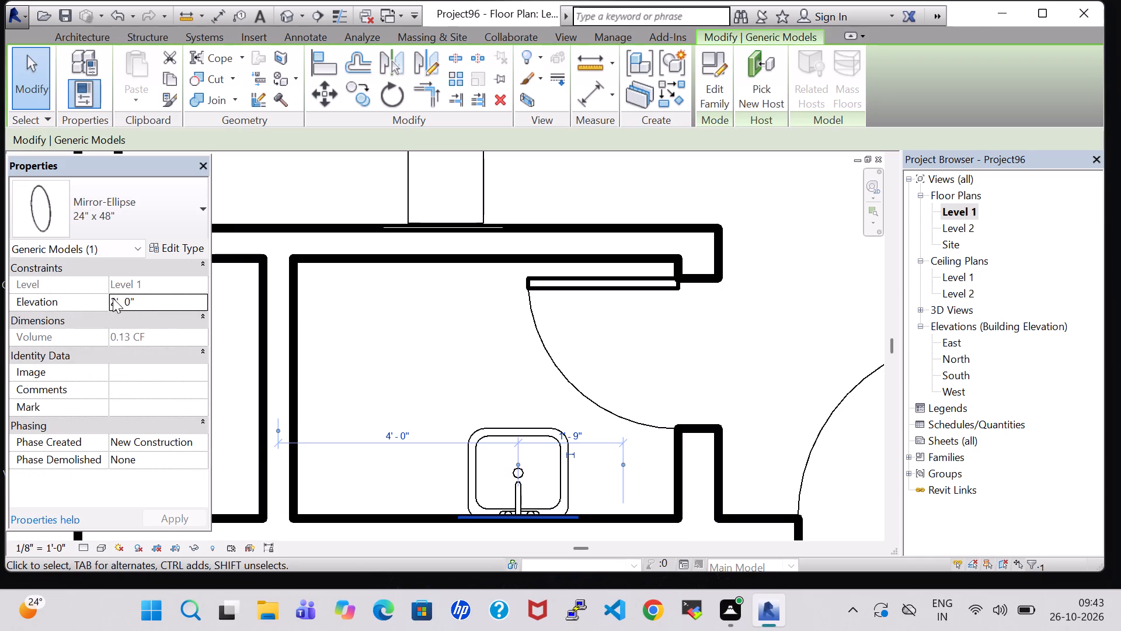
click(119, 306)
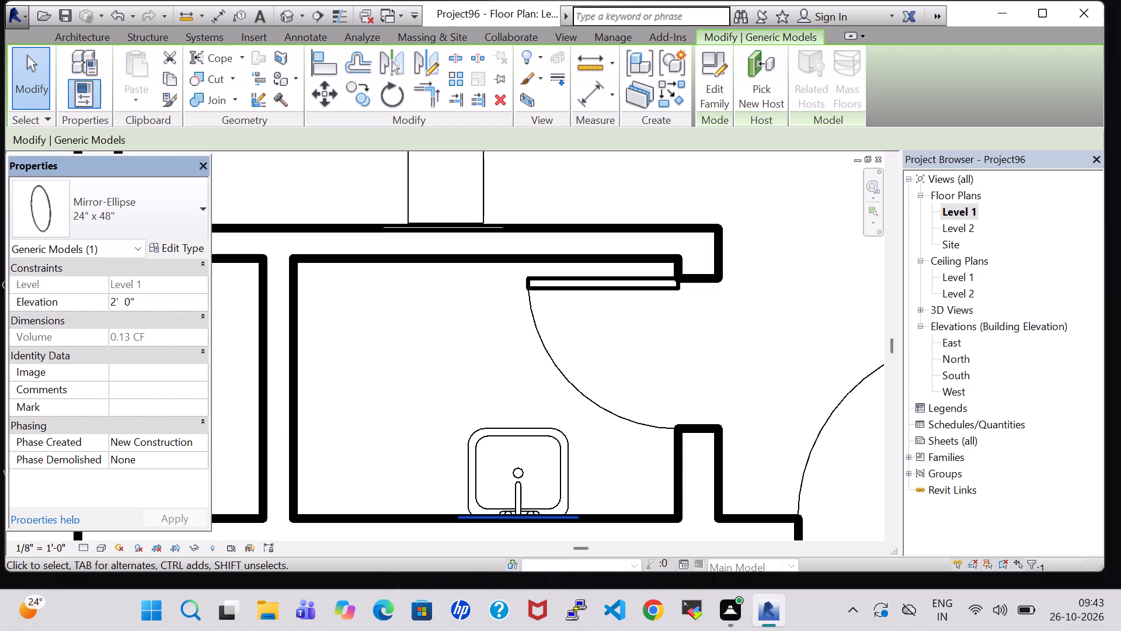
click(115, 302)
key(BackSpace)
key(3)
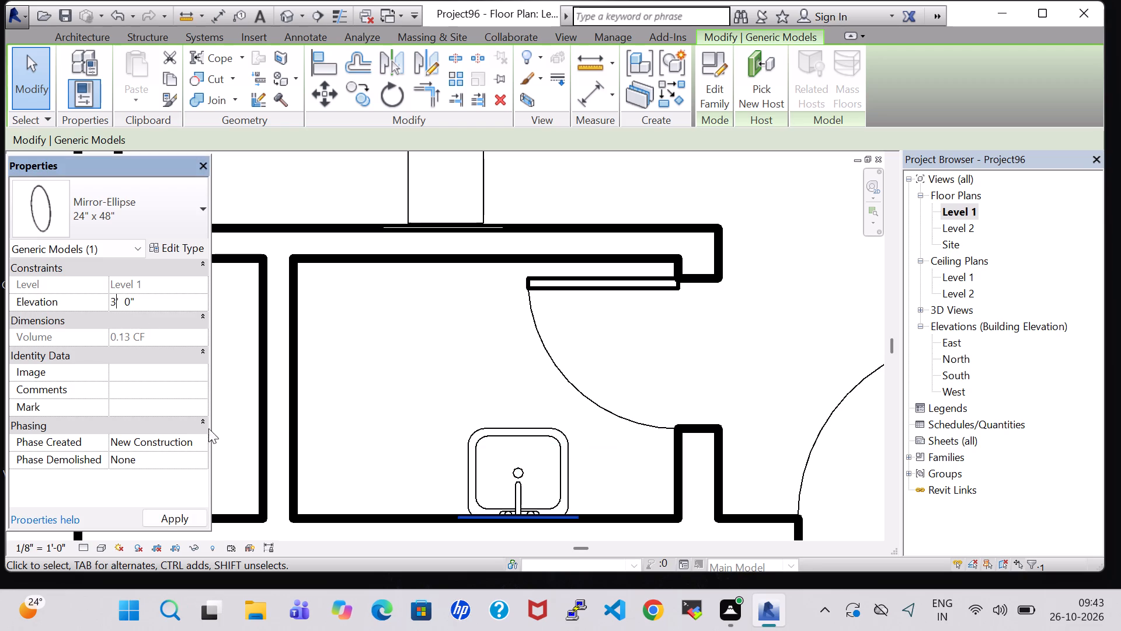
click(198, 514)
click(430, 292)
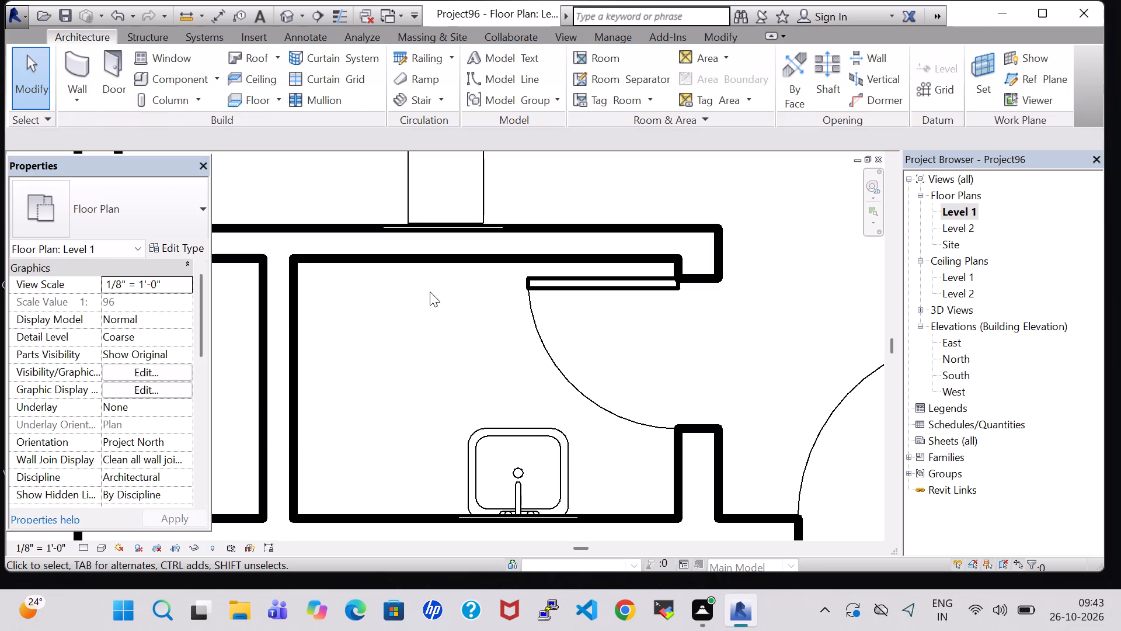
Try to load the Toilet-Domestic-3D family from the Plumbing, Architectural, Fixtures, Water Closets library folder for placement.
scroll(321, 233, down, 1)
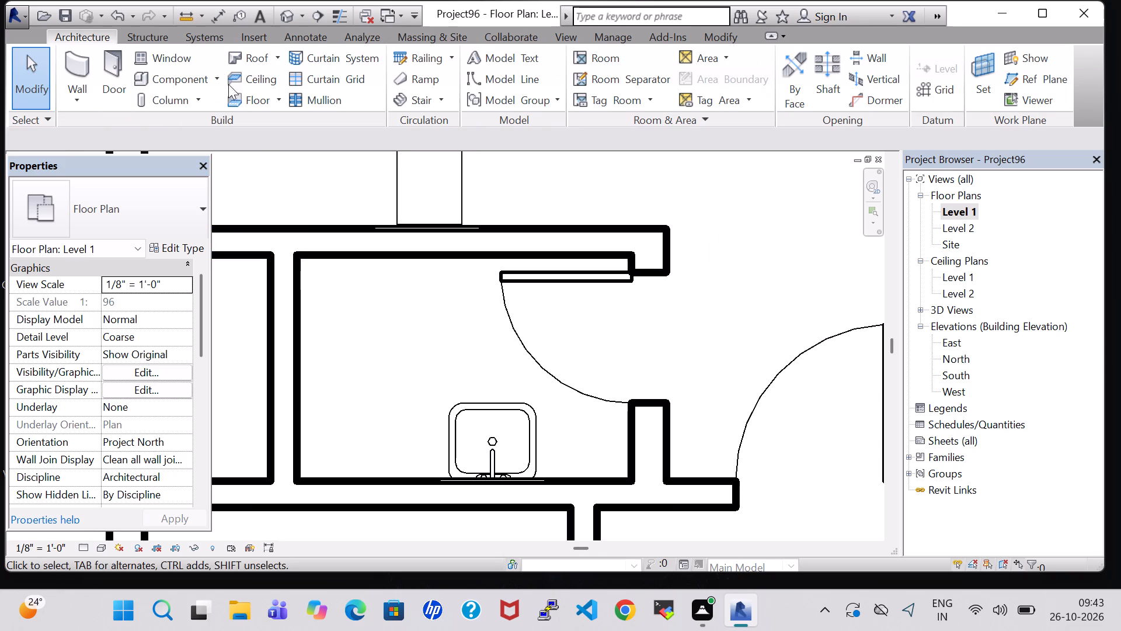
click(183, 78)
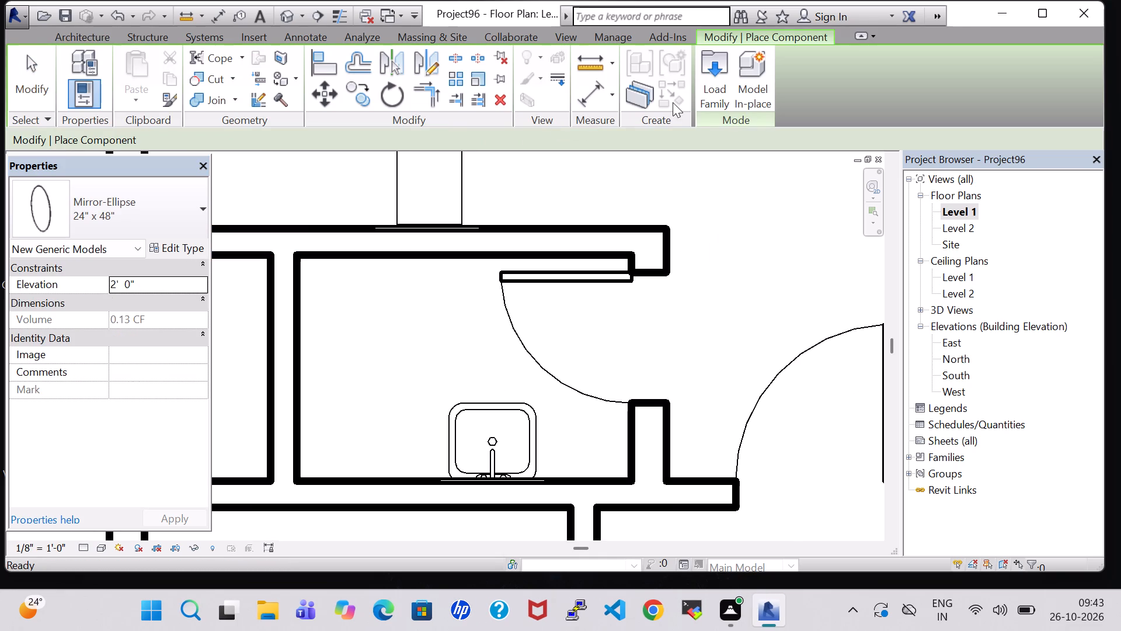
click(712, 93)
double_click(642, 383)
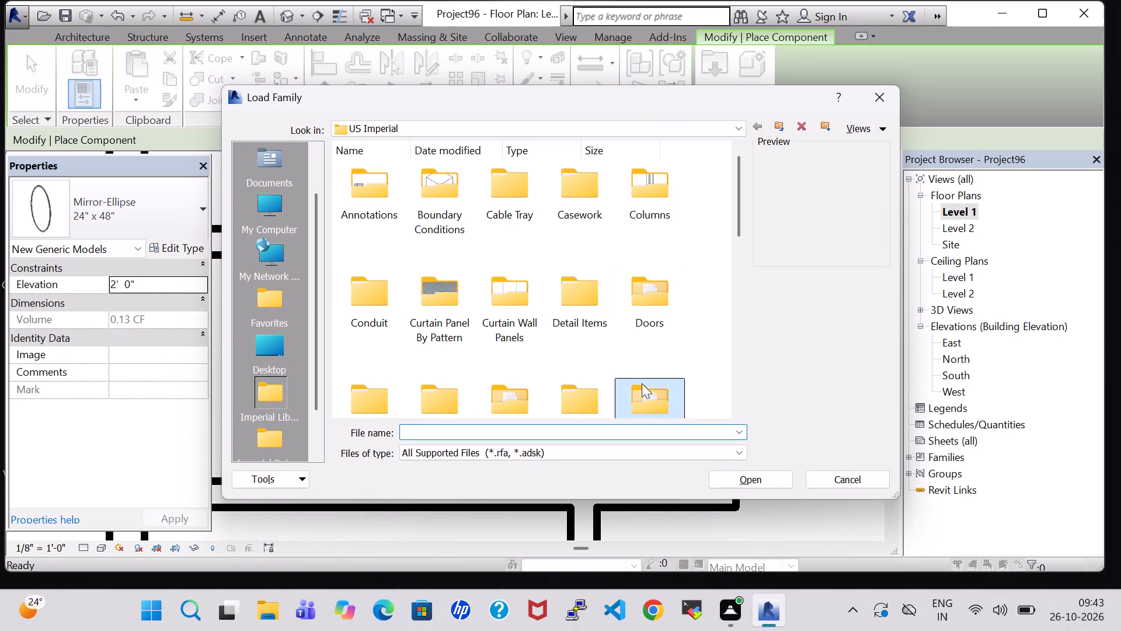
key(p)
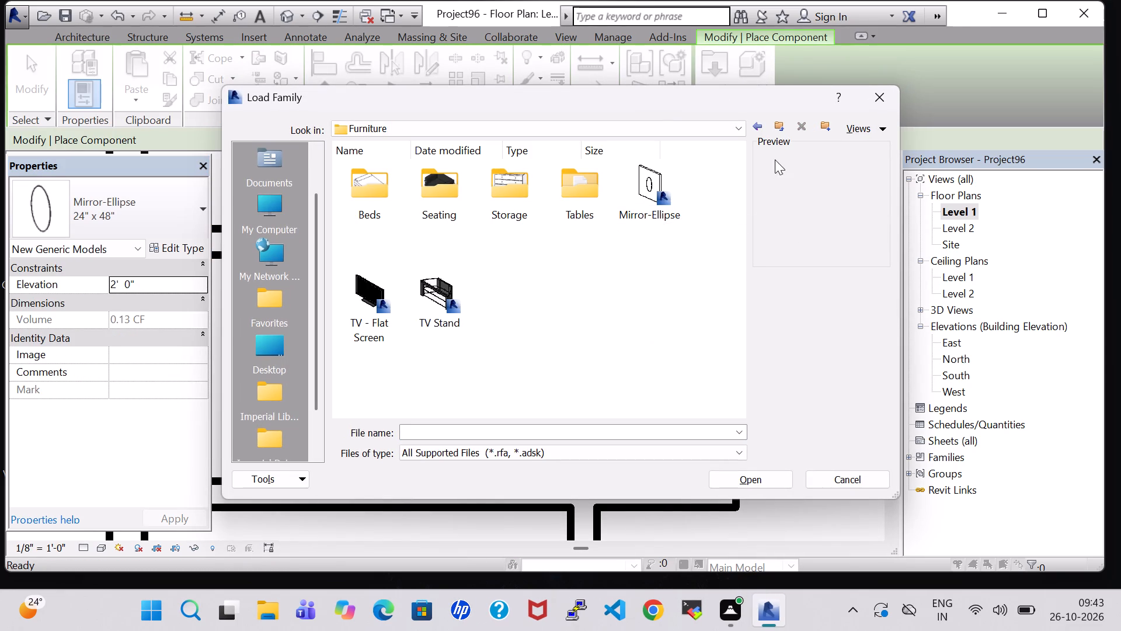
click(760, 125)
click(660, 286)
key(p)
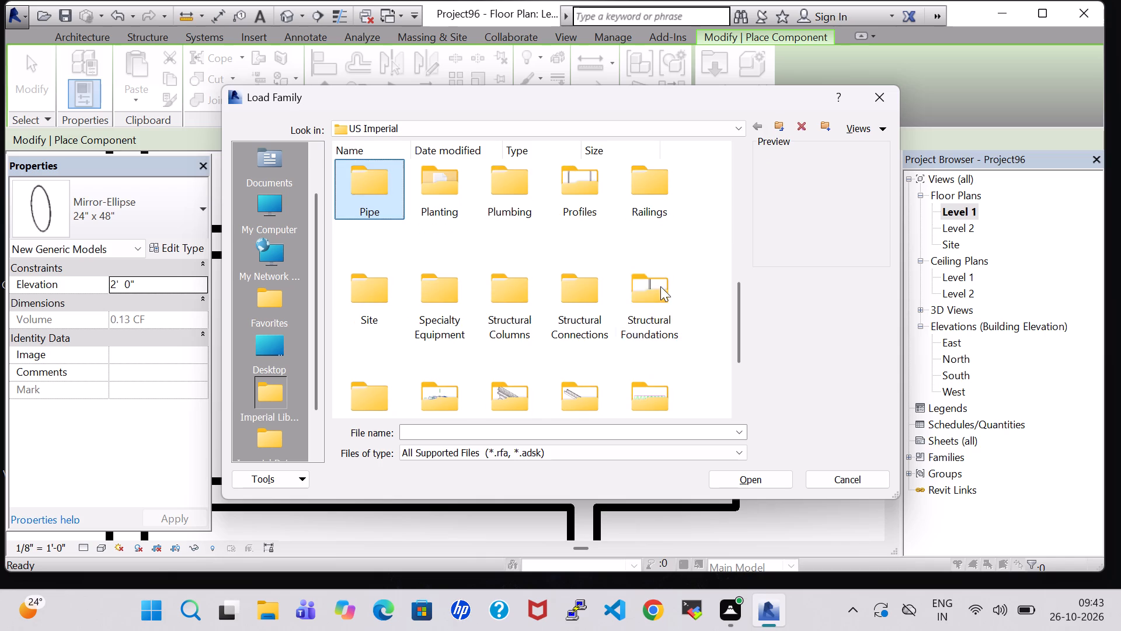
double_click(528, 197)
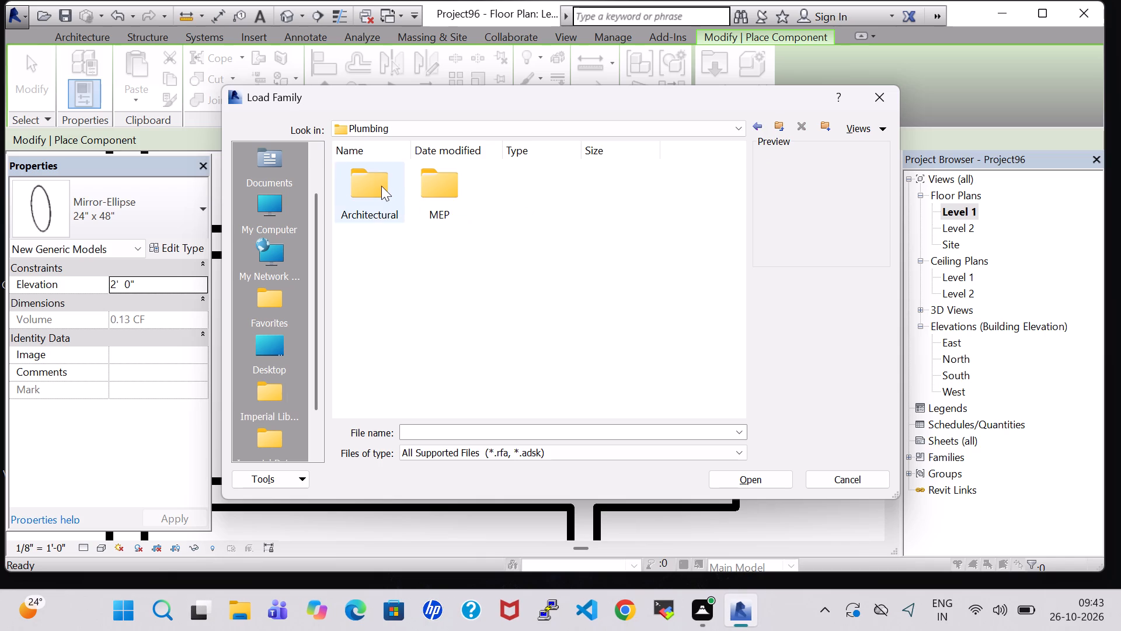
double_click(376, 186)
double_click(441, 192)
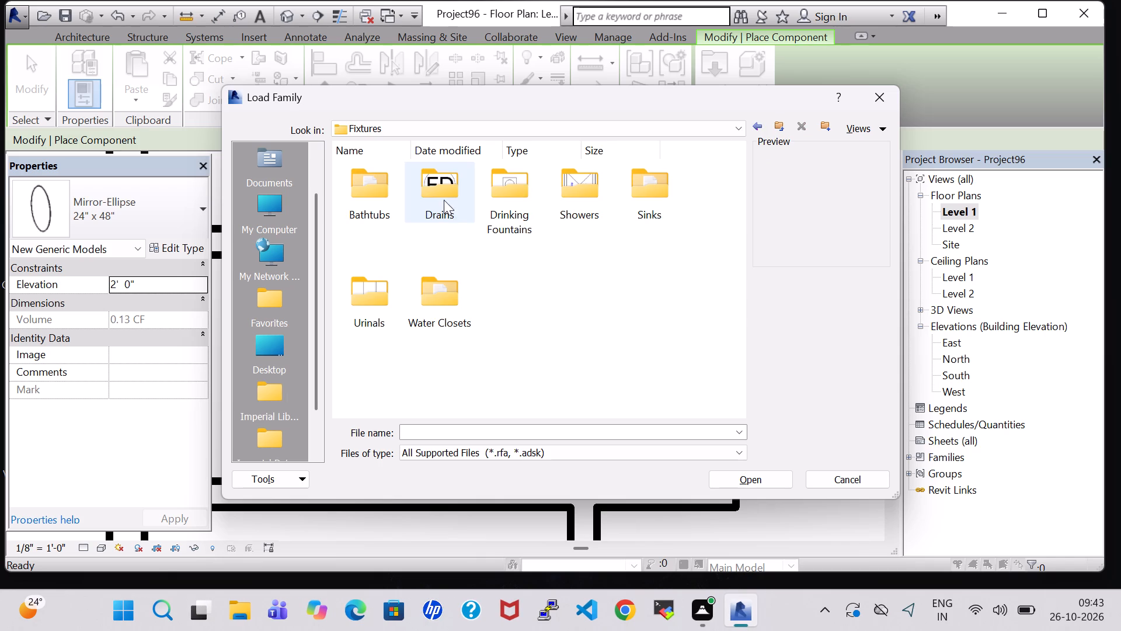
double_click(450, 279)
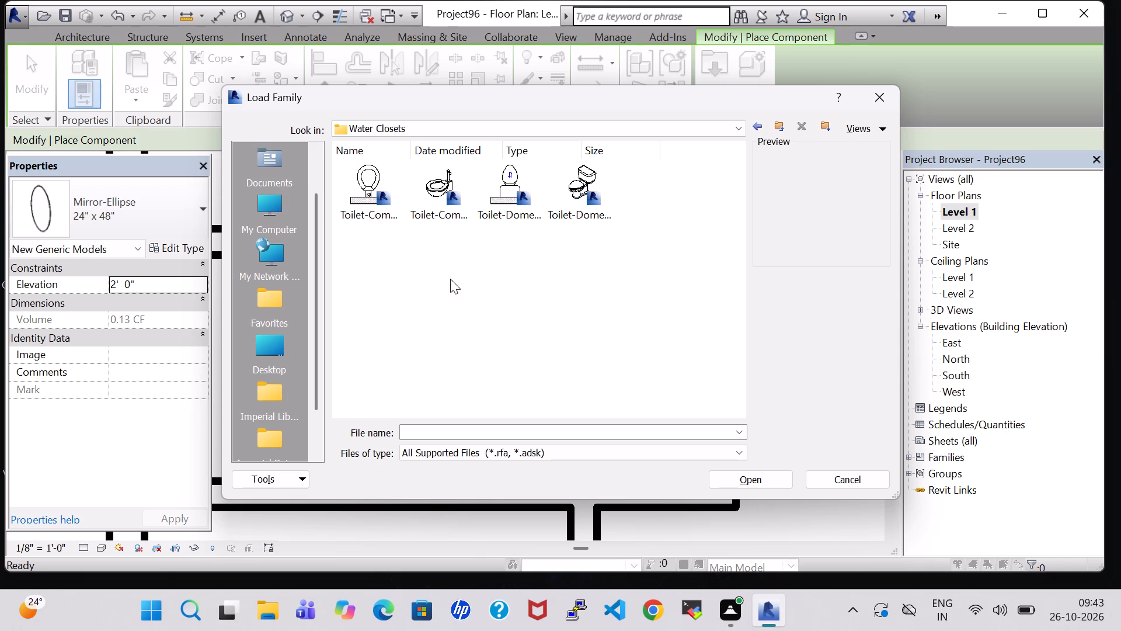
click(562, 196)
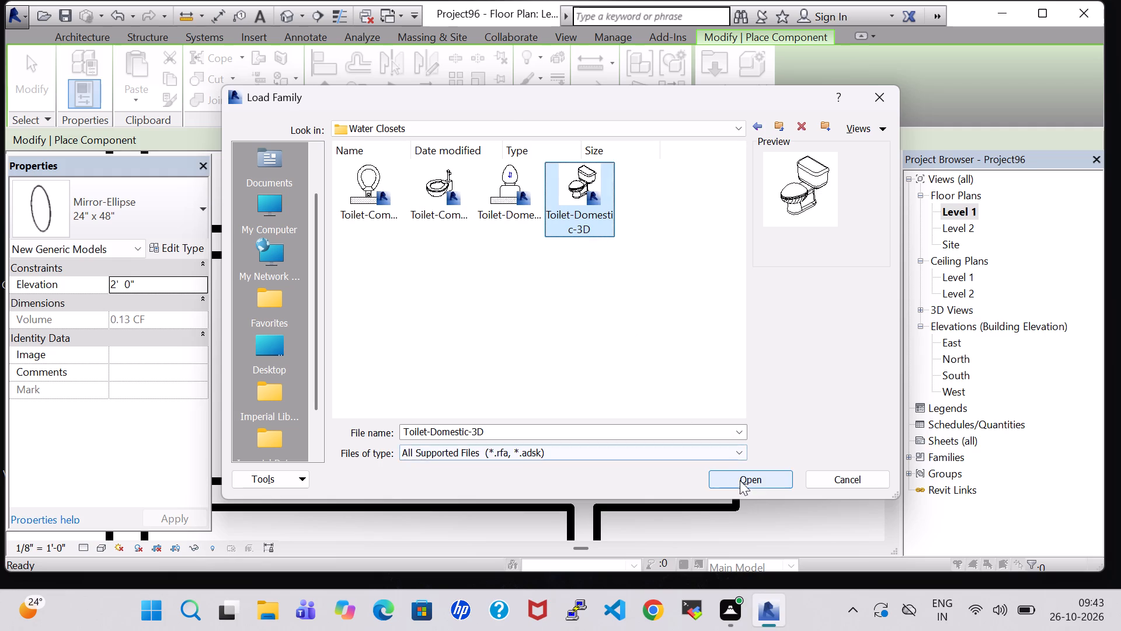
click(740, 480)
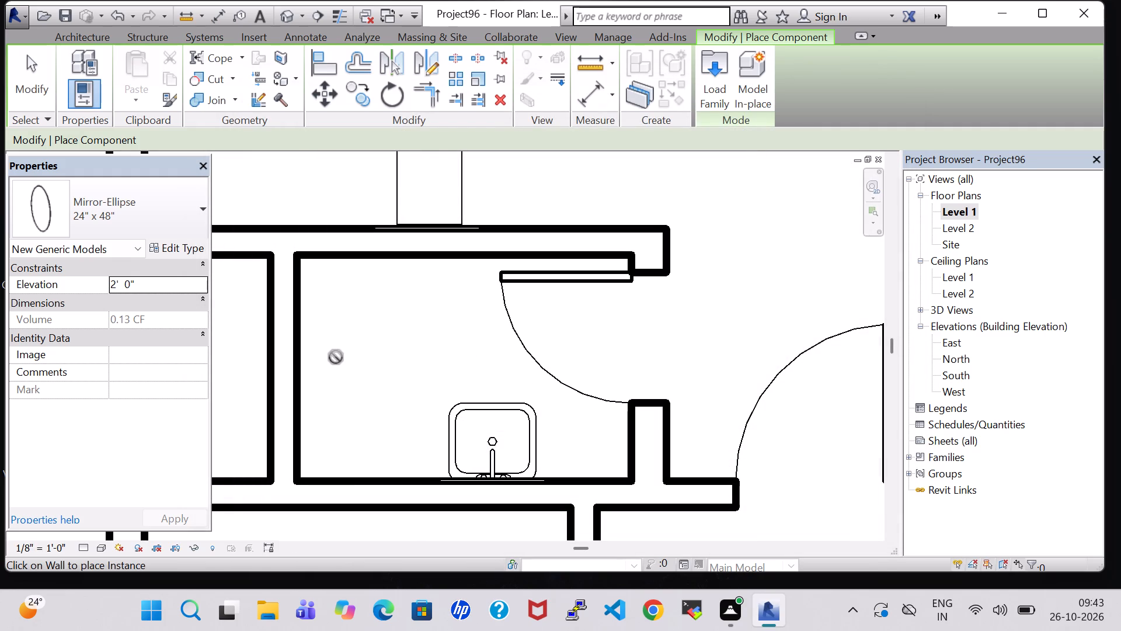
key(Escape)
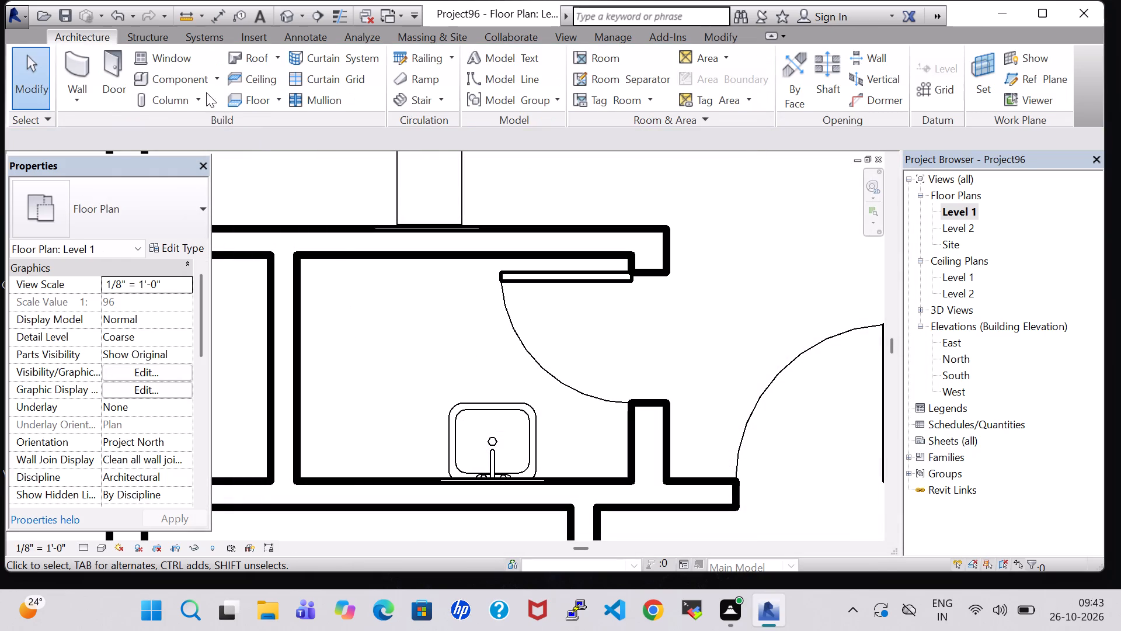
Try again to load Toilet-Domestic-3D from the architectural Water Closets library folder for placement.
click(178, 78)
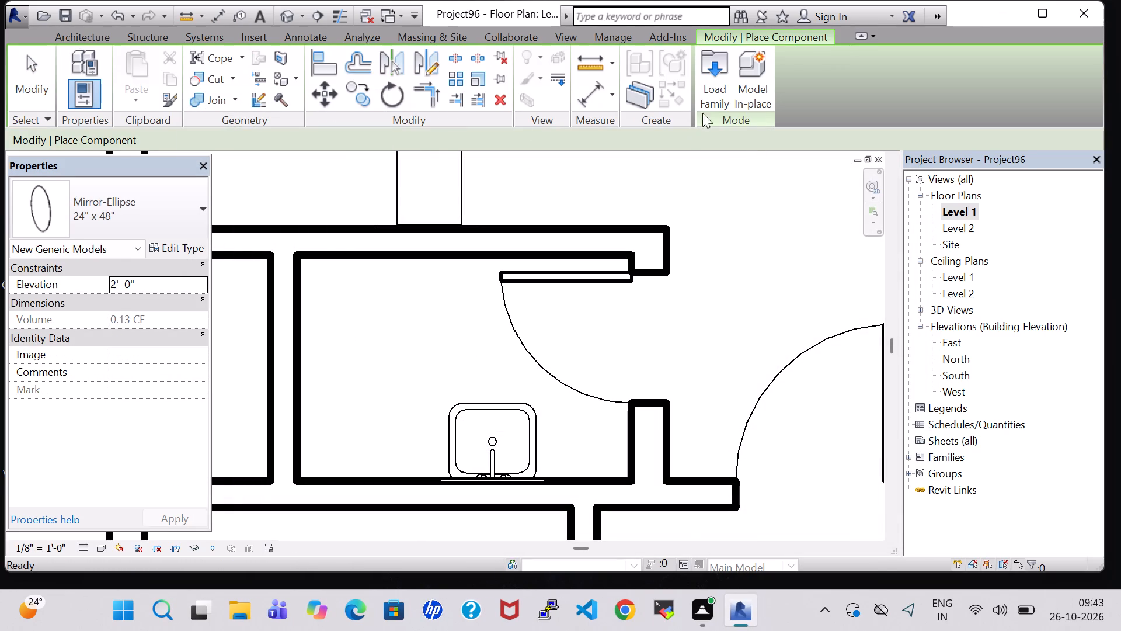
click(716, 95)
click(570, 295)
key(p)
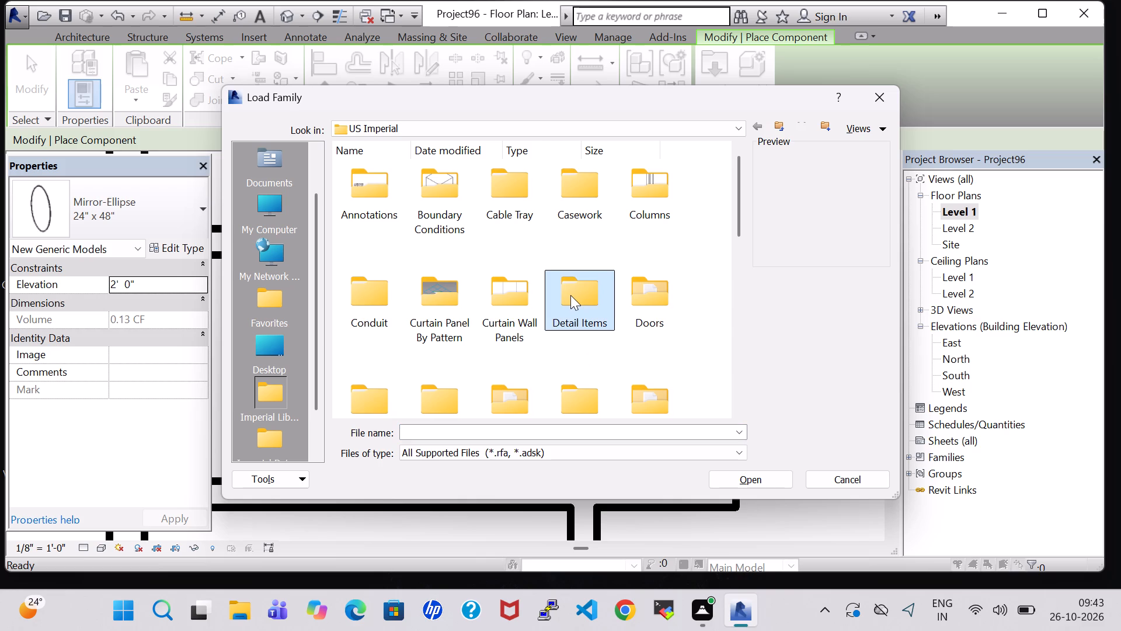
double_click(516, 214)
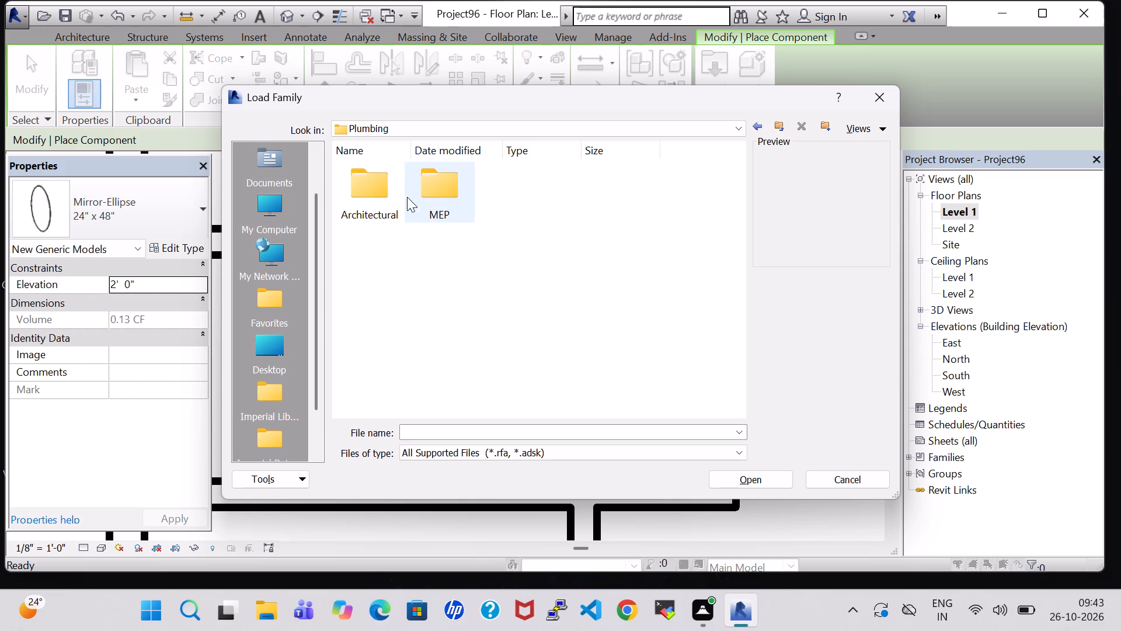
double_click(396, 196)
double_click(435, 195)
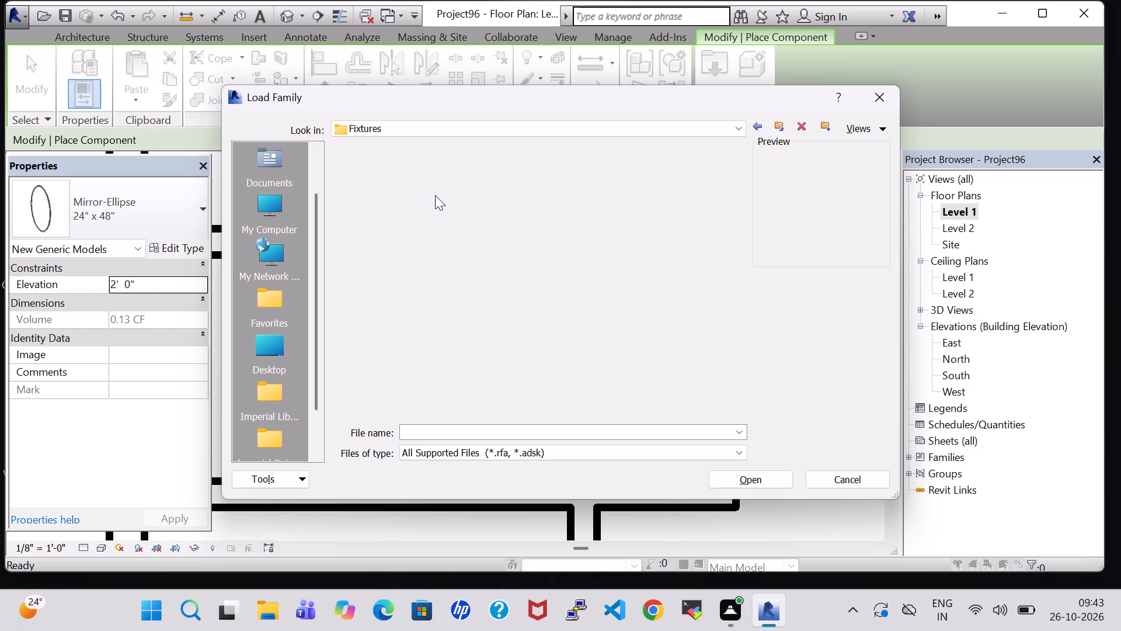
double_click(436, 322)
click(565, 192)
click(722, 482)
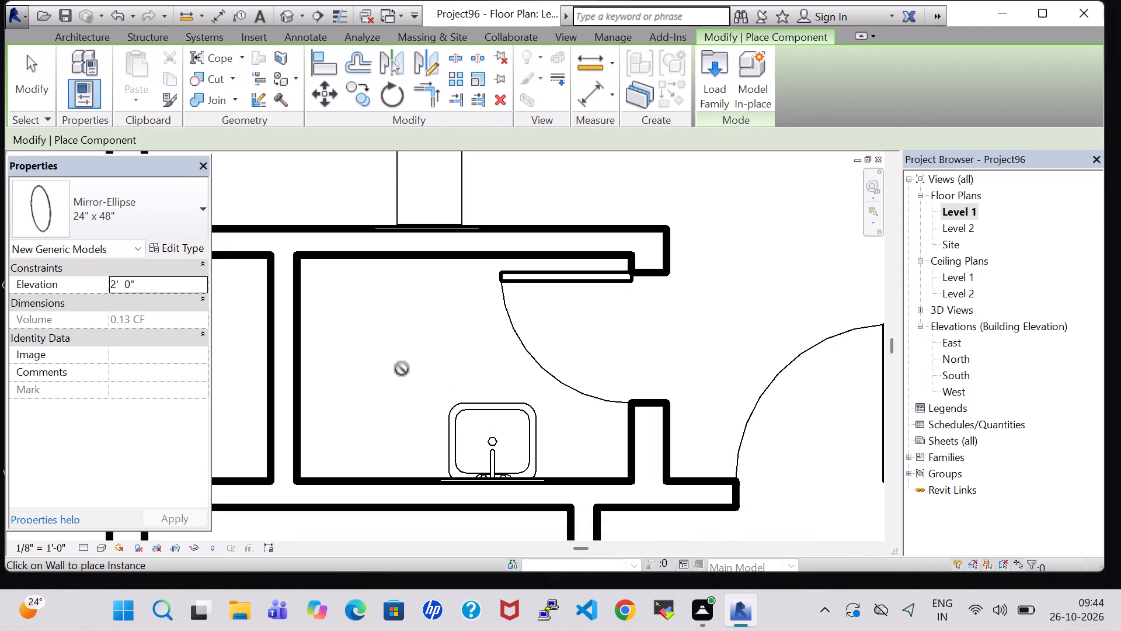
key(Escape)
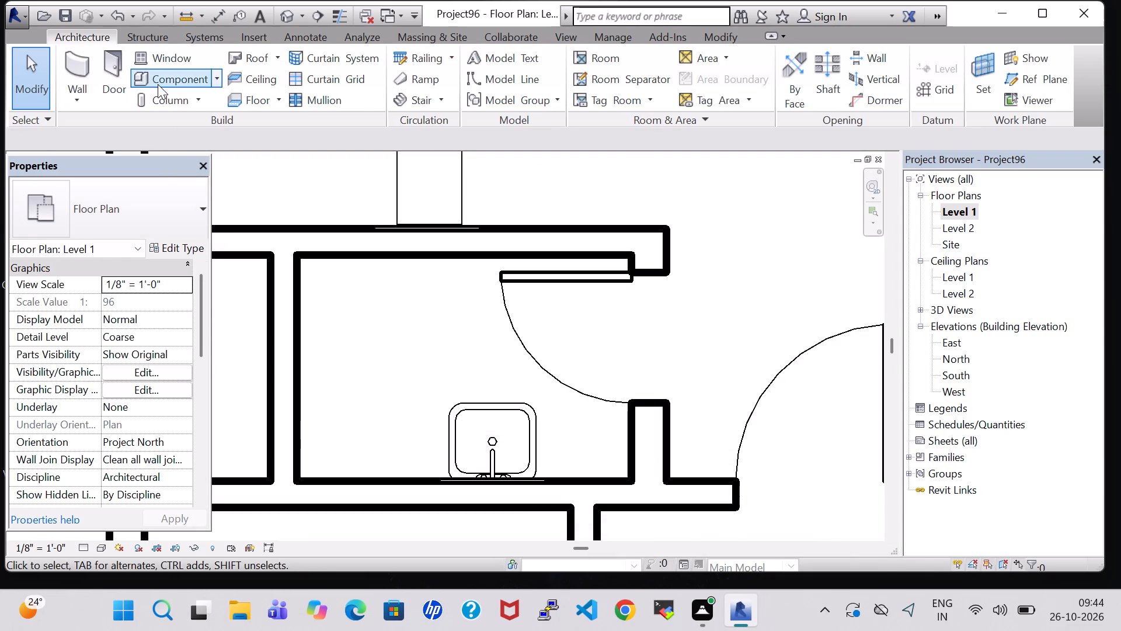
Place a Toilet-Domestic-3D in the bathroom, rotated so its tank backs onto the west wall.
click(158, 84)
click(158, 196)
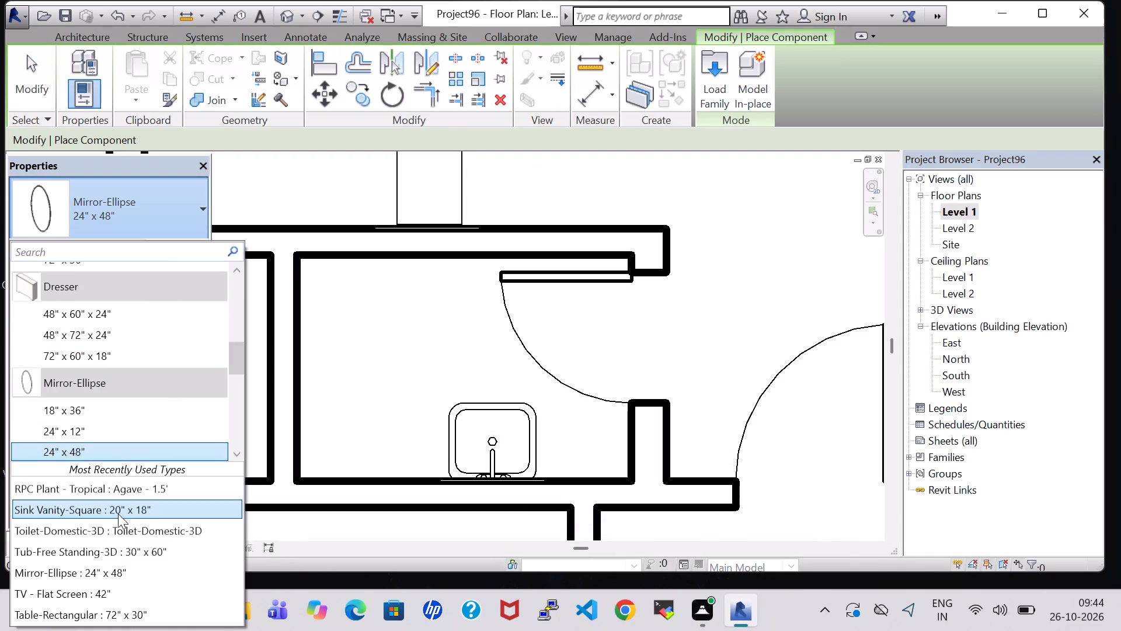
click(120, 532)
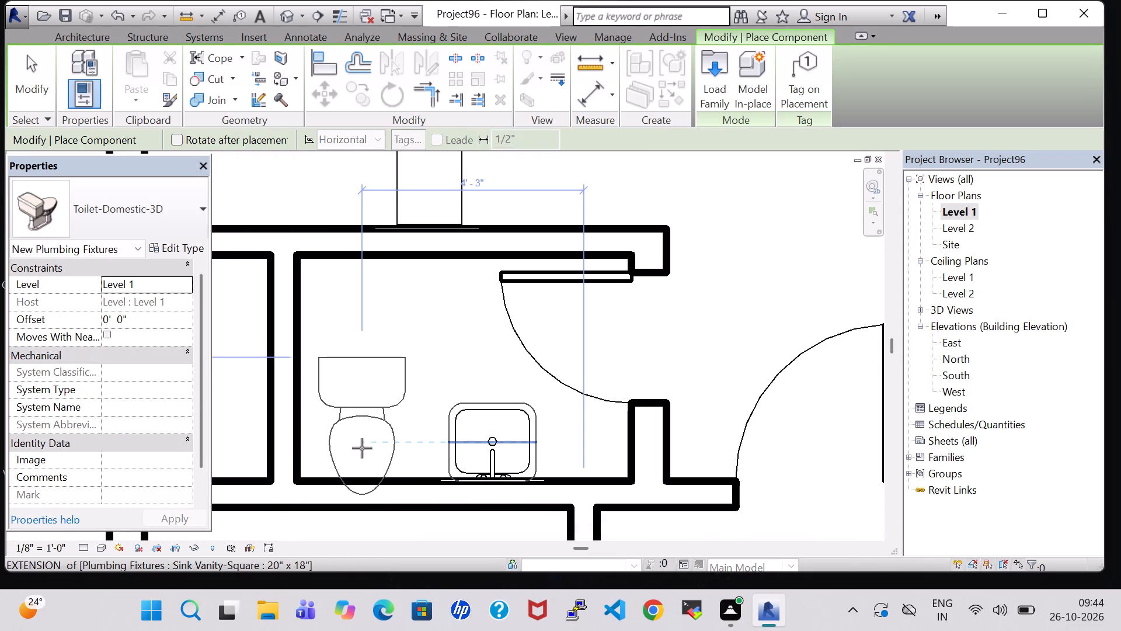
key(space)
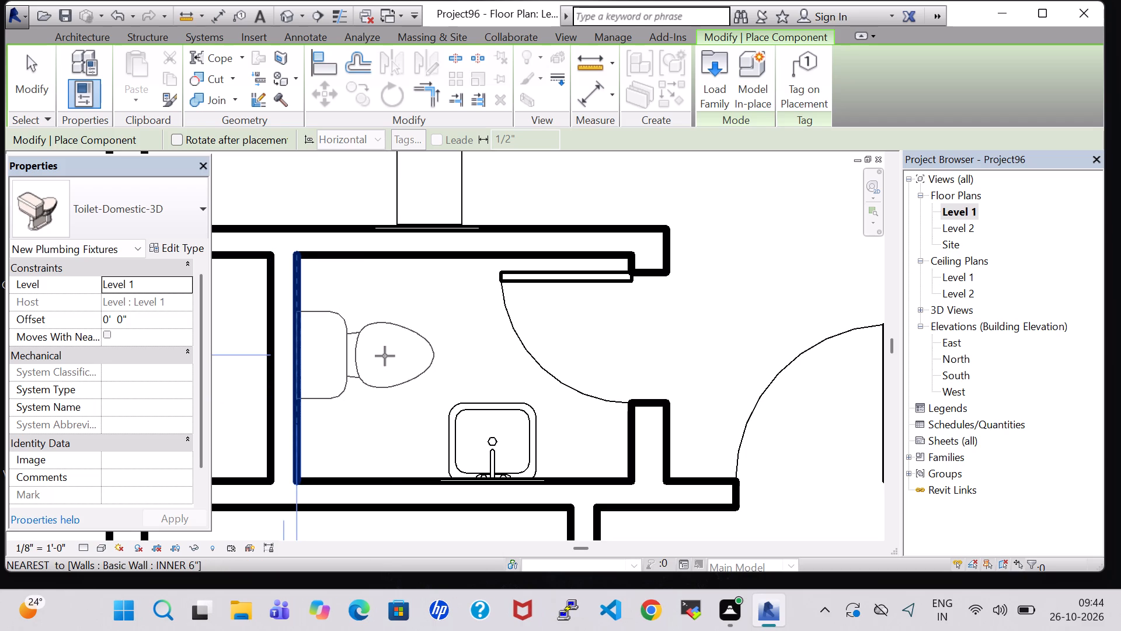
click(385, 352)
key(Escape)
key(Escape)
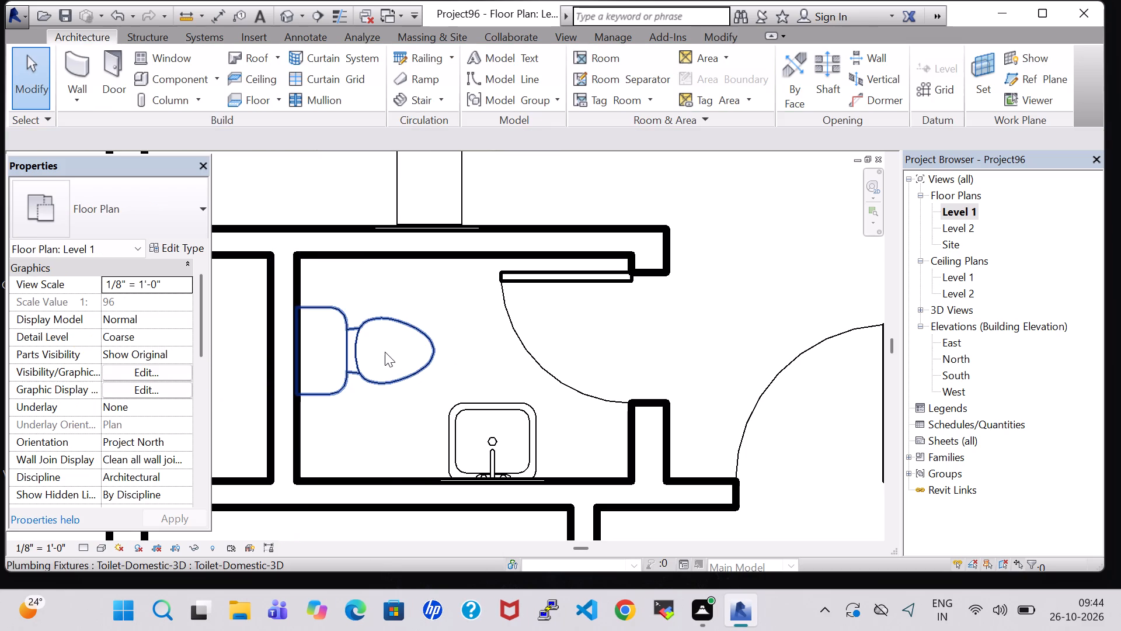
Nudge the vanity sink two increments east along the bathroom's south wall.
click(475, 426)
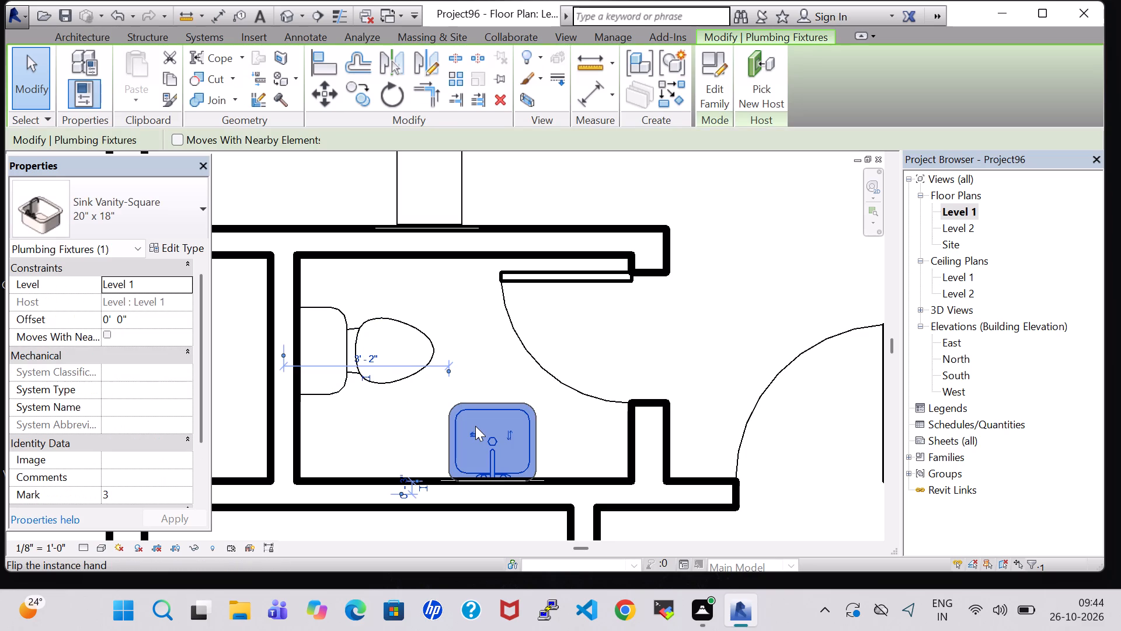
key(Right)
key(Right)
click(399, 424)
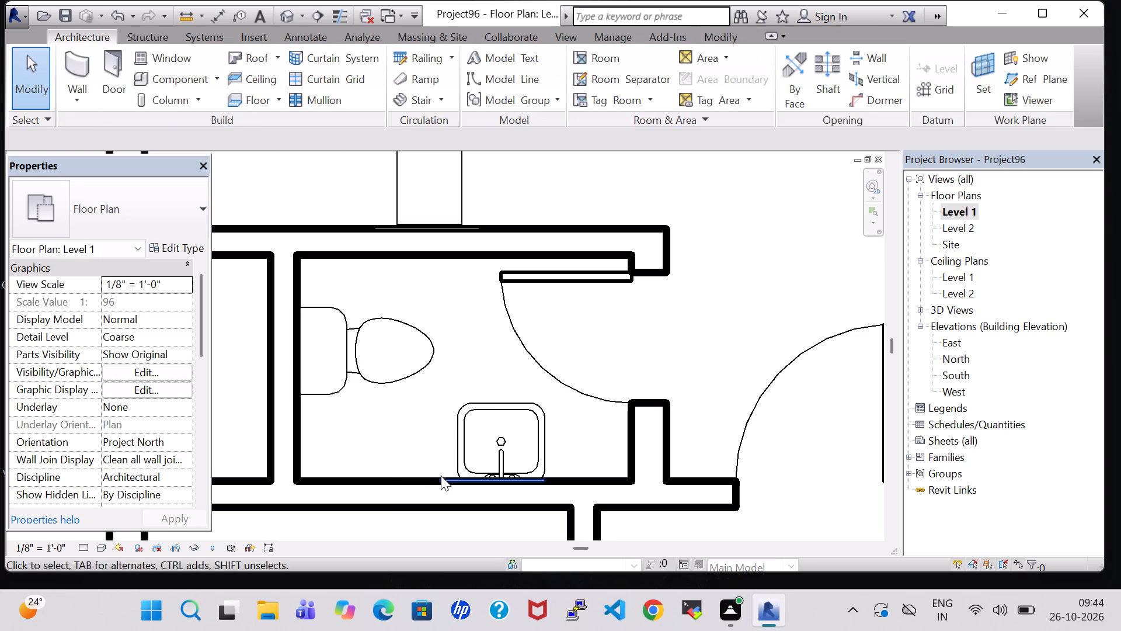
Nudge the Mirror-Ellipse behind the vanity sink three increments east along the south wall.
click(445, 480)
key(Right)
key(Right)
key(Right)
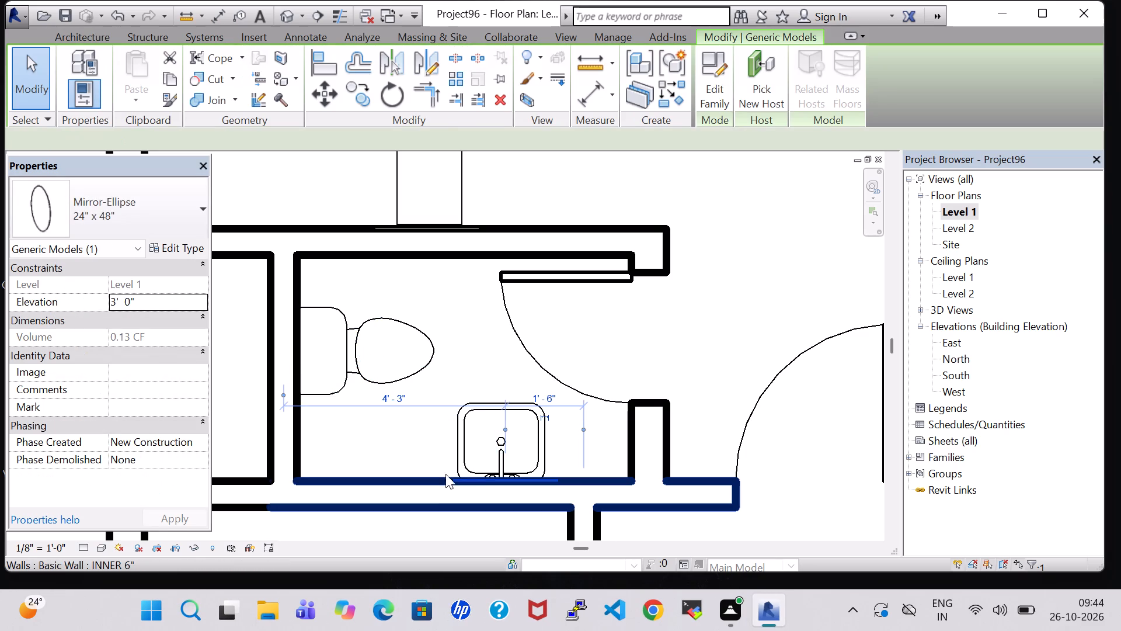
click(448, 313)
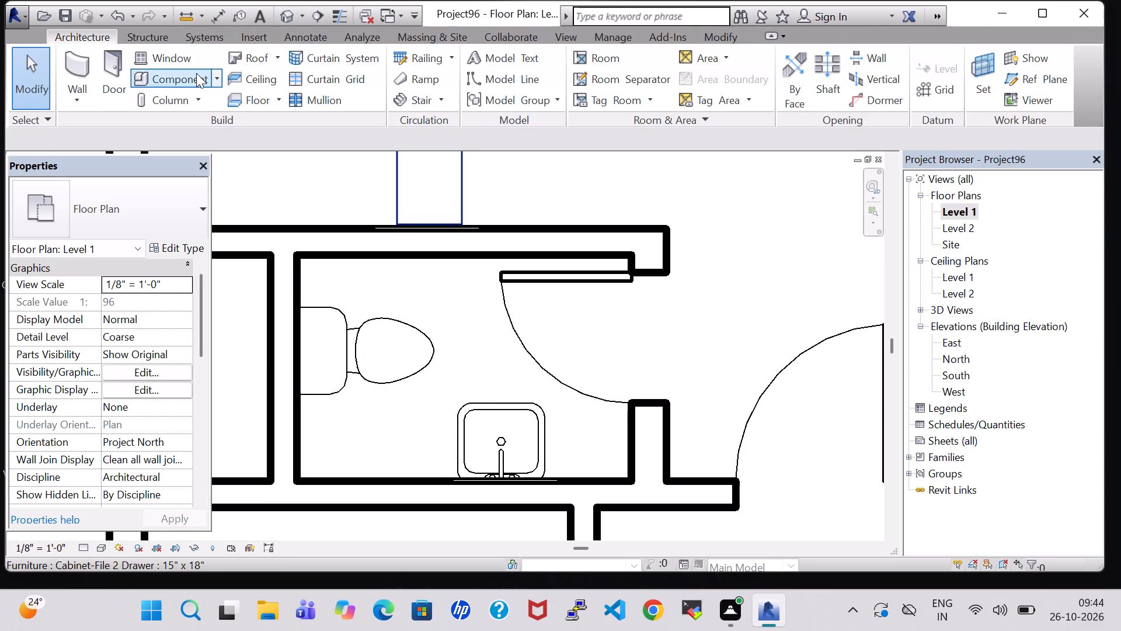
Load the Floor Drain - Round family from the Plumbing, MEP, Fixtures, Drains library folder.
click(196, 73)
click(709, 89)
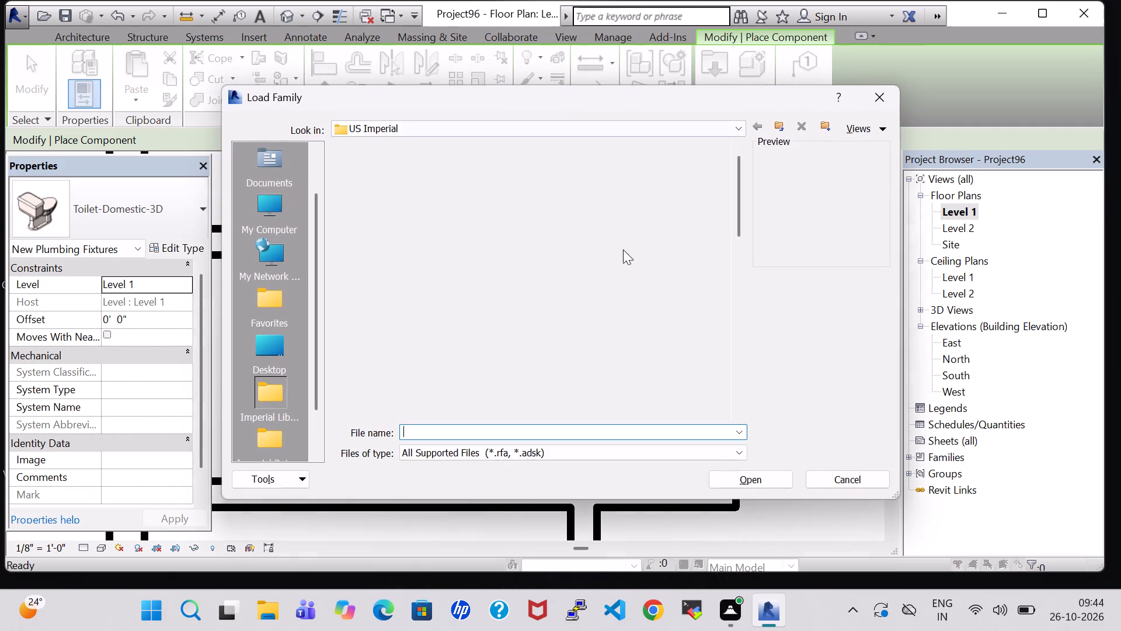
click(597, 281)
key(p)
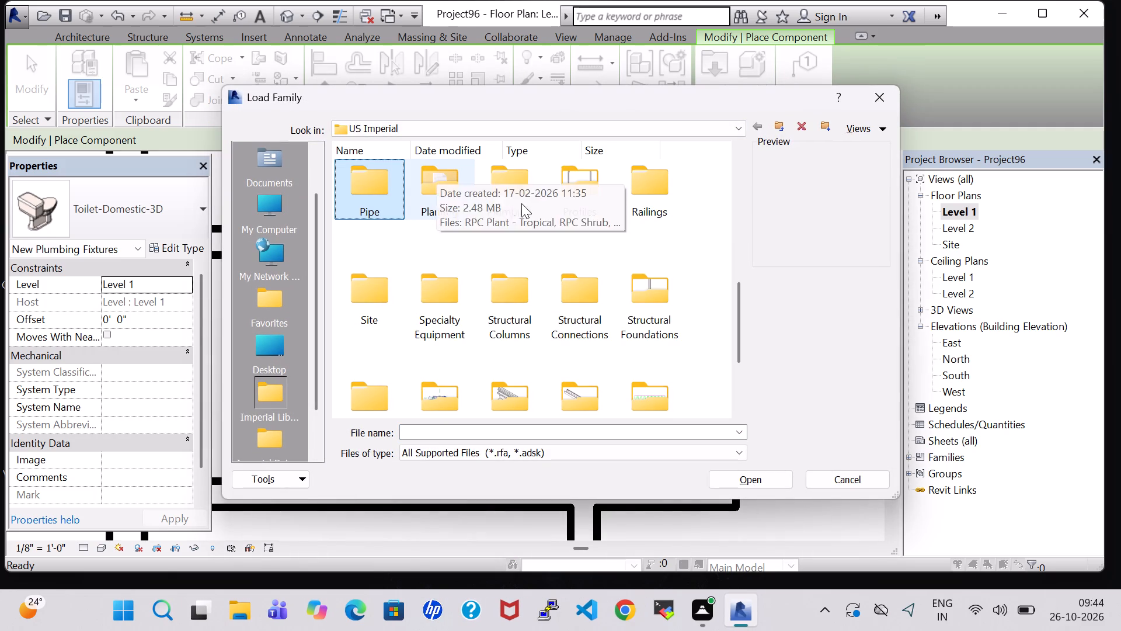
double_click(521, 203)
double_click(440, 204)
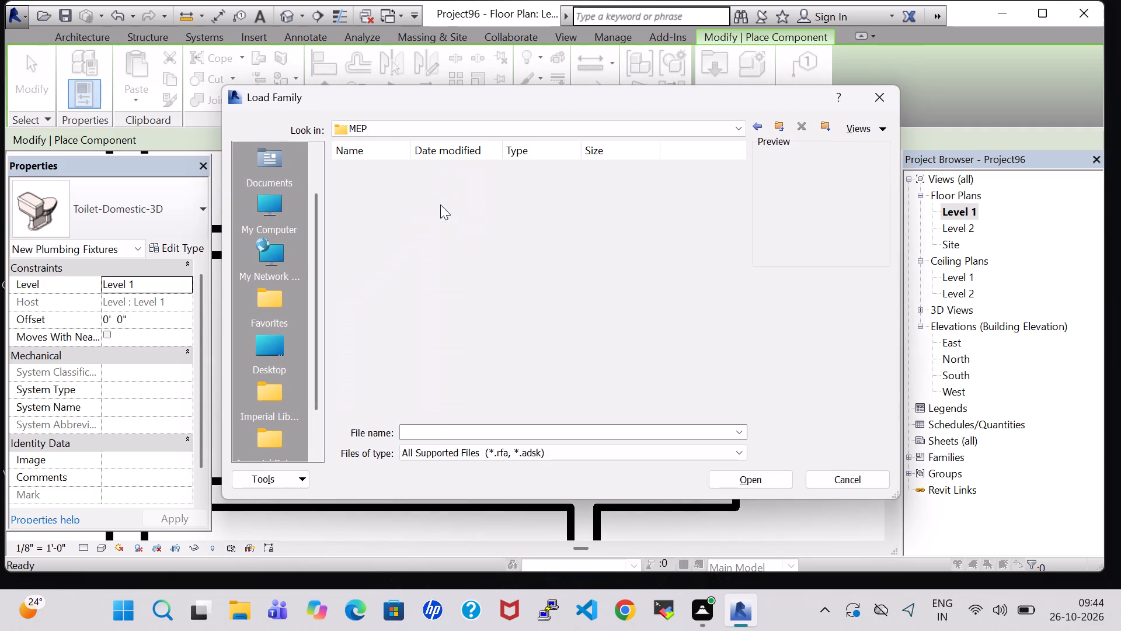
double_click(450, 204)
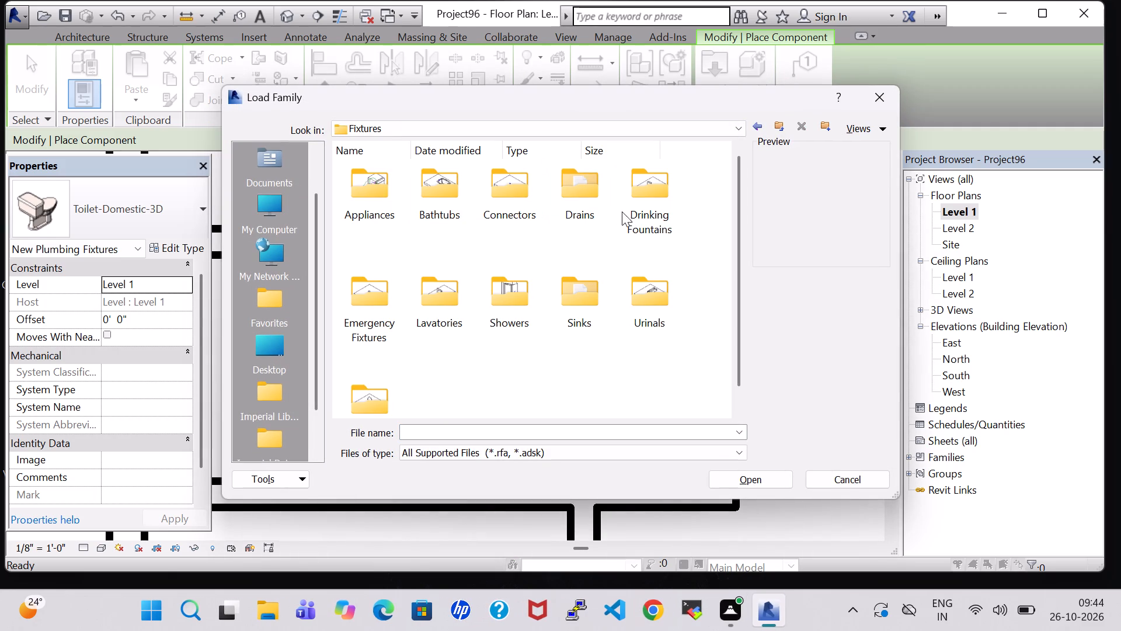
double_click(593, 217)
click(433, 188)
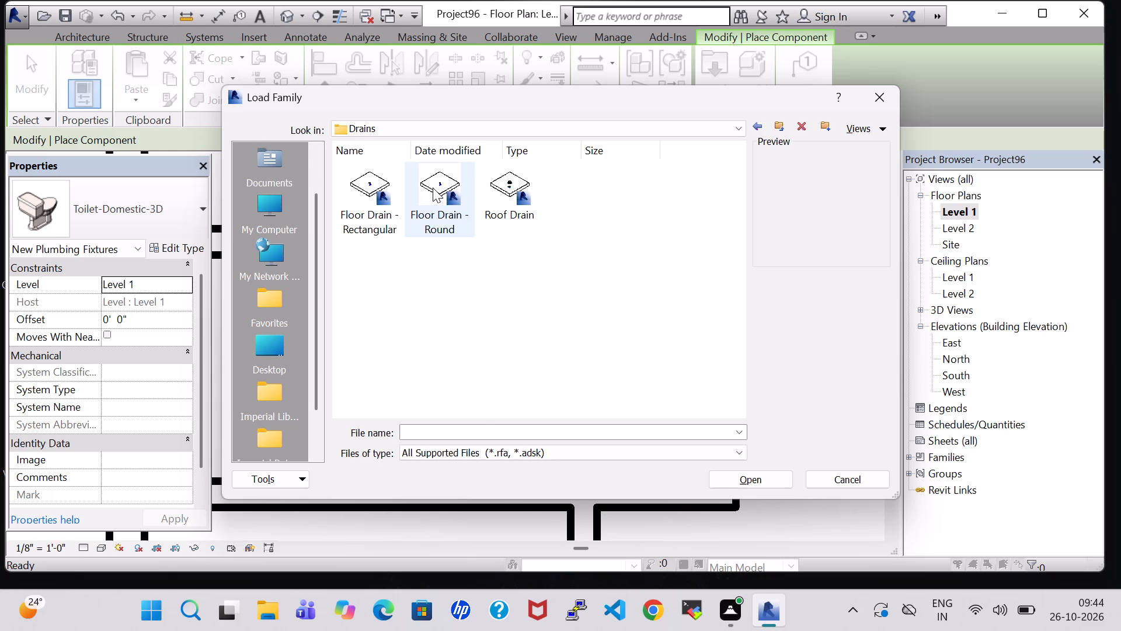
click(772, 476)
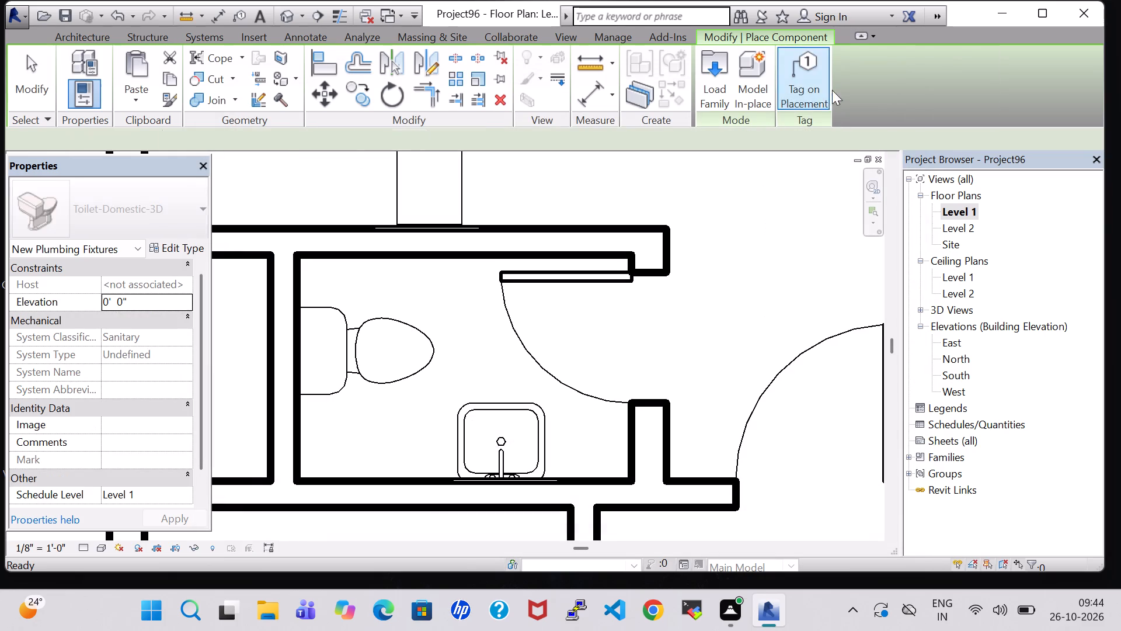
Place a 5" Strainer - 2" Drain round floor drain on the Level 1 work plane in the bathroom's southwest area, about 4' 0" from the north wall.
click(969, 79)
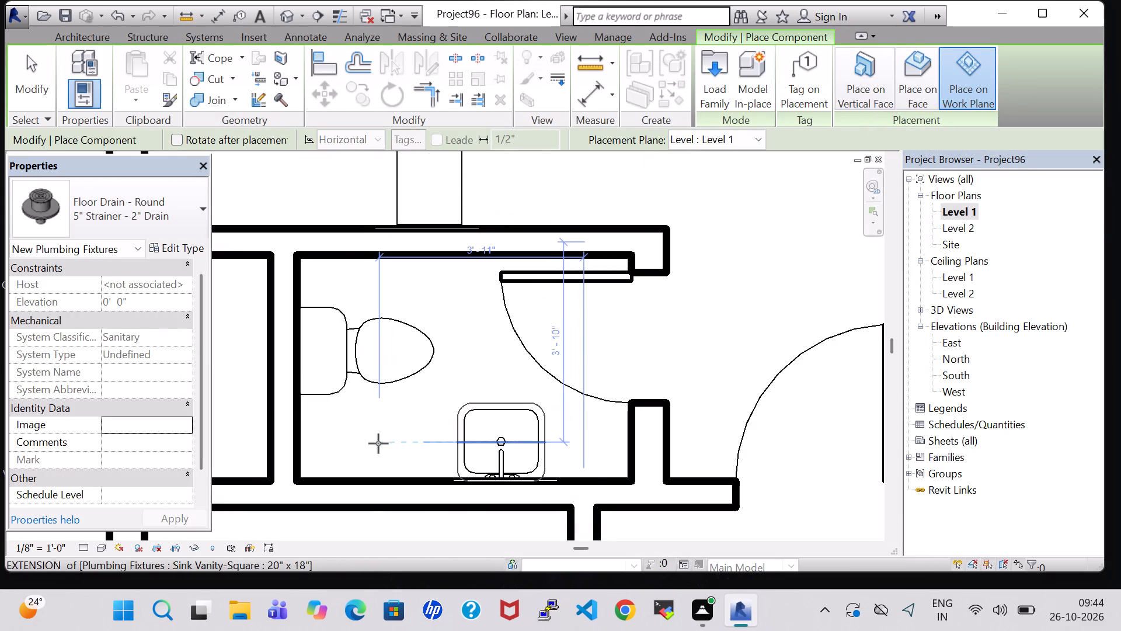
click(357, 452)
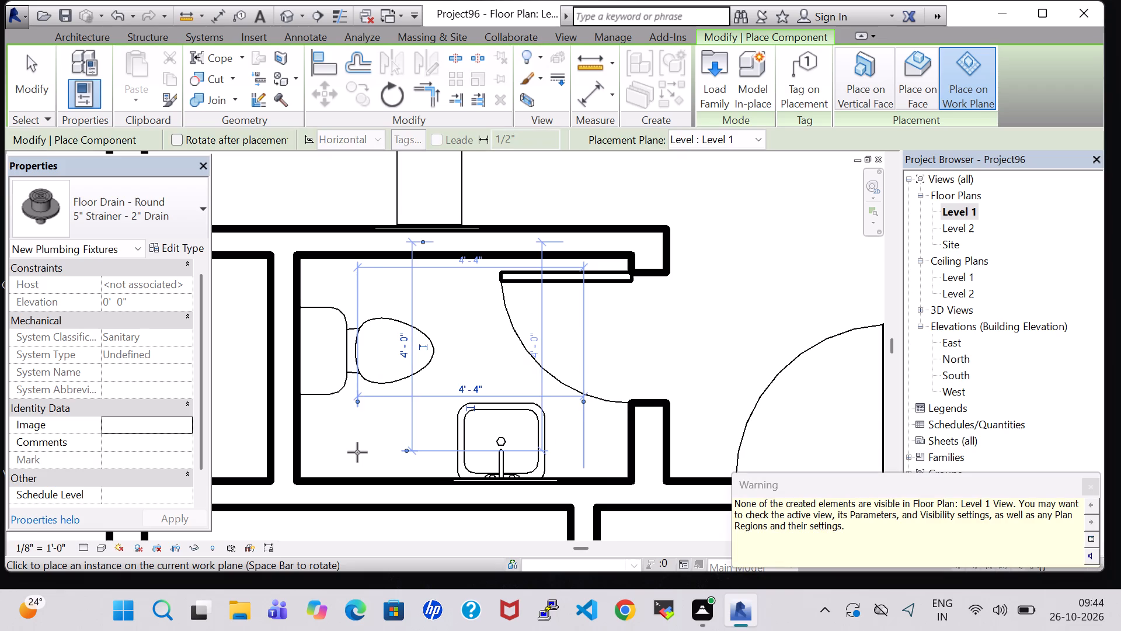
click(1086, 481)
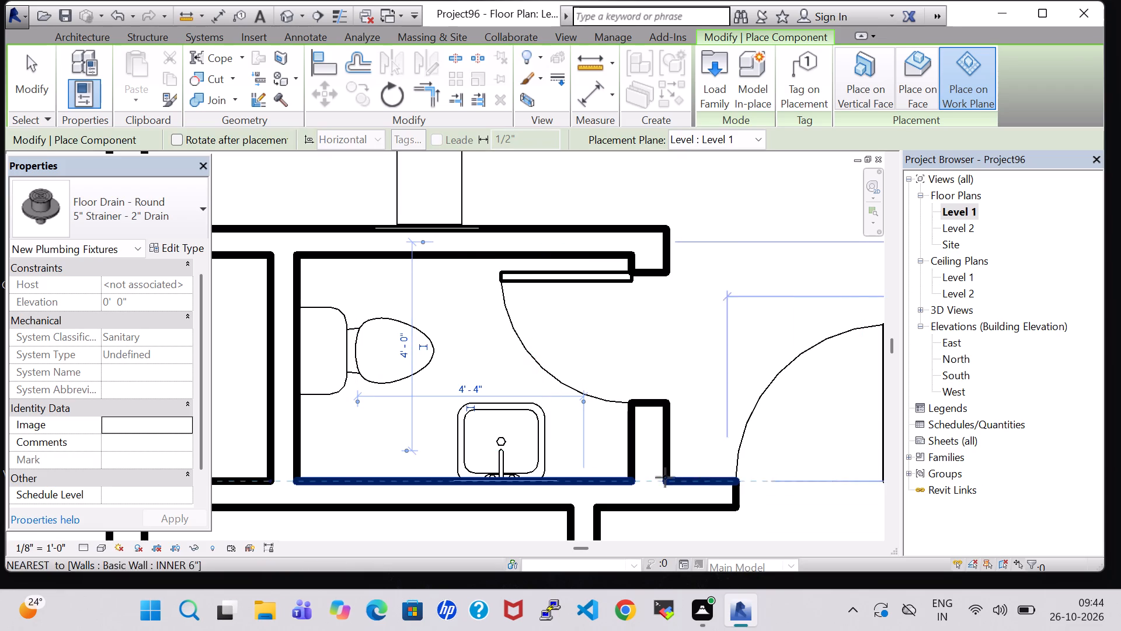
Nudge the domestic toilet in the bathroom eight increments north along the west wall.
key(Escape)
key(Escape)
click(319, 313)
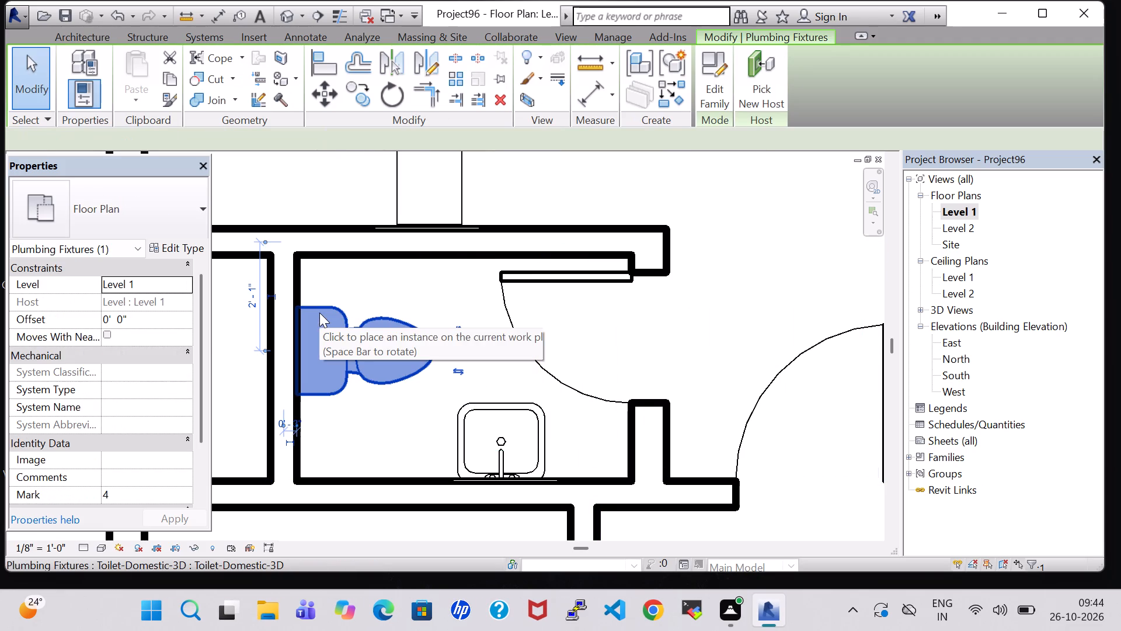
key(Up)
key(Up)
key(Up)
key(Up)
key(Up)
key(Up)
key(Up)
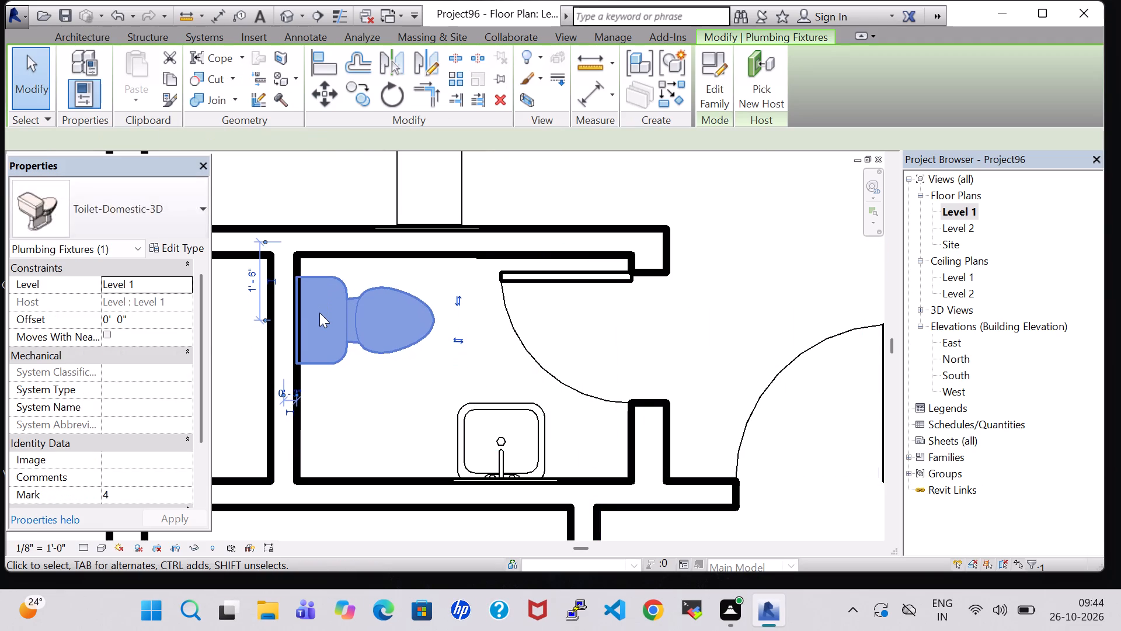
key(Up)
click(399, 390)
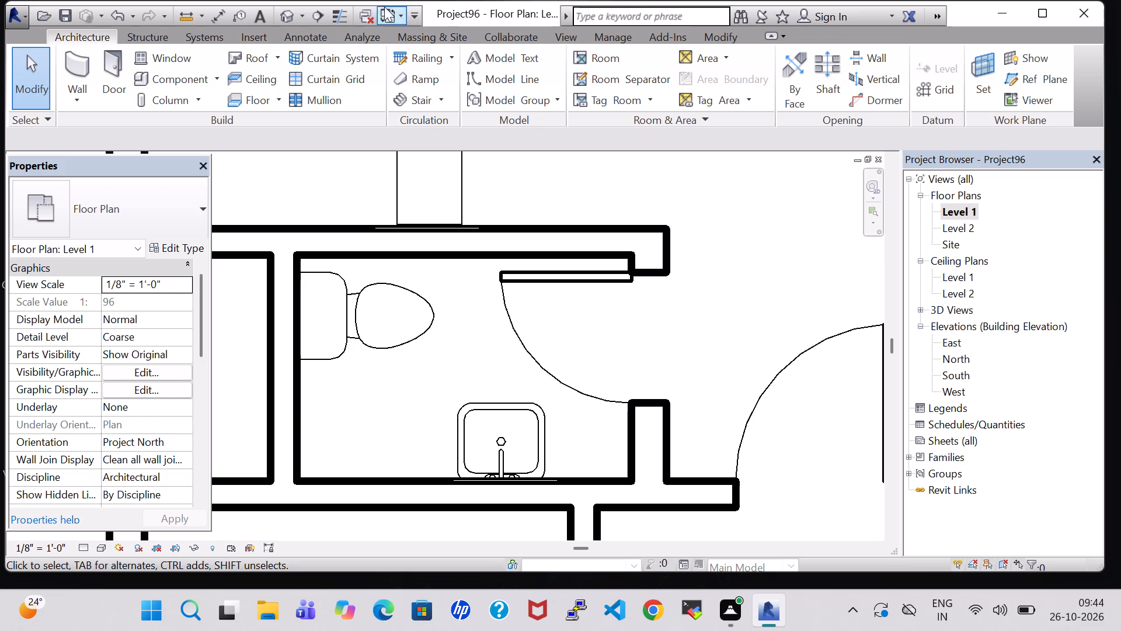
In the 3D view, nudge the round floor drain one increment toward the bathroom's north wall and two toward the wall behind the toilet.
click(291, 13)
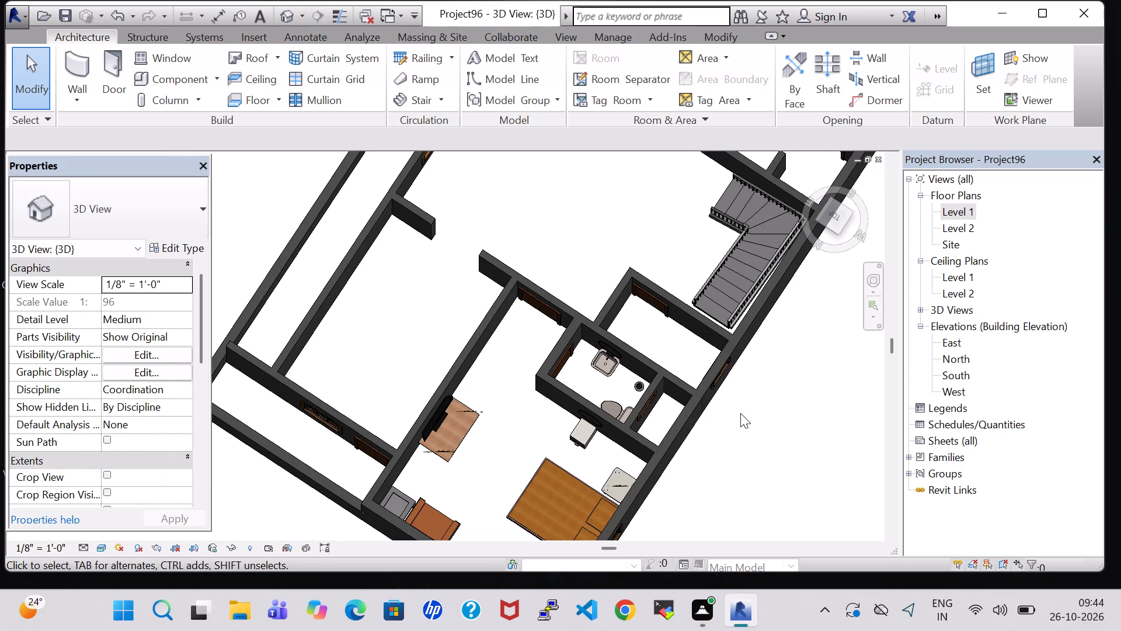
scroll(724, 402, up, 5)
middle_click(625, 311)
shift+middle_drag(629, 312, 681, 344)
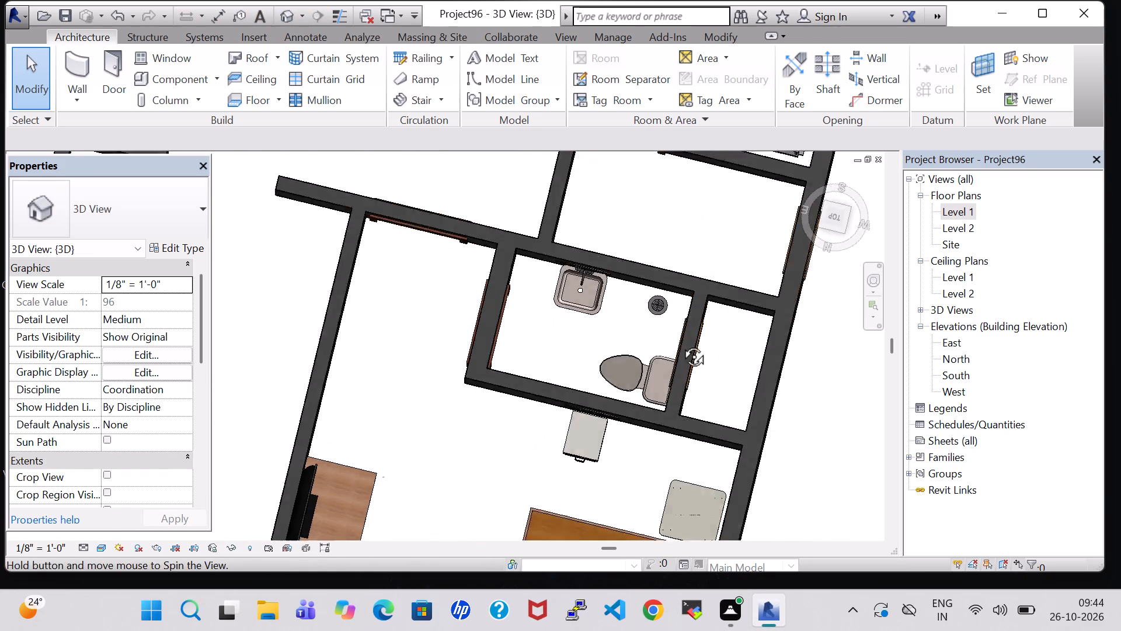
shift+middle_drag(681, 344, 683, 345)
click(676, 279)
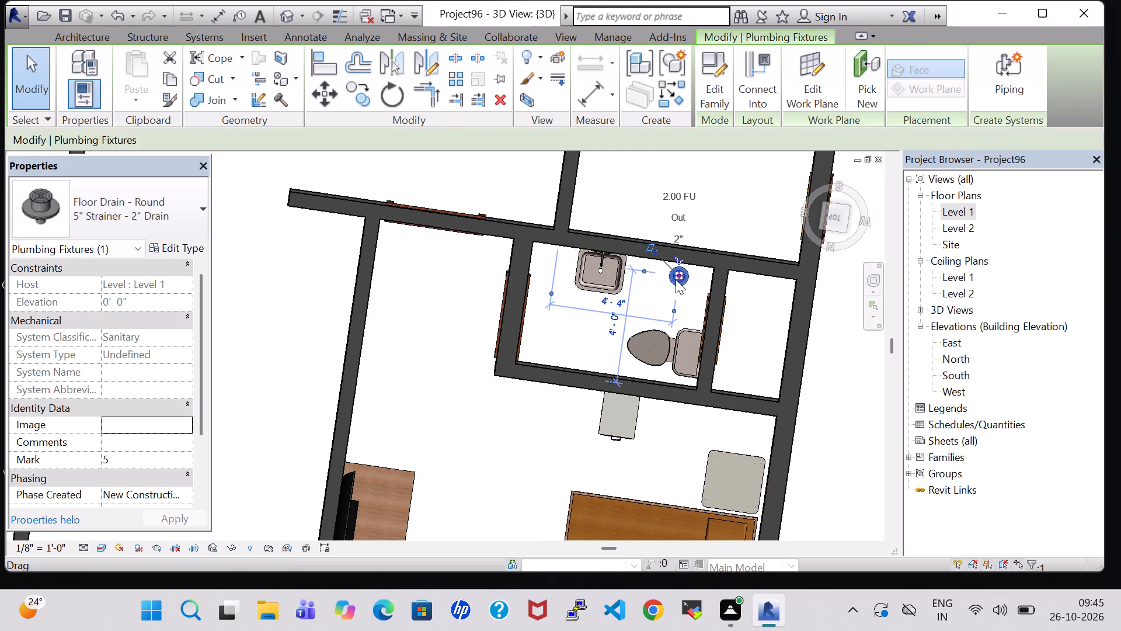
key(Down)
key(Right)
key(Right)
click(718, 185)
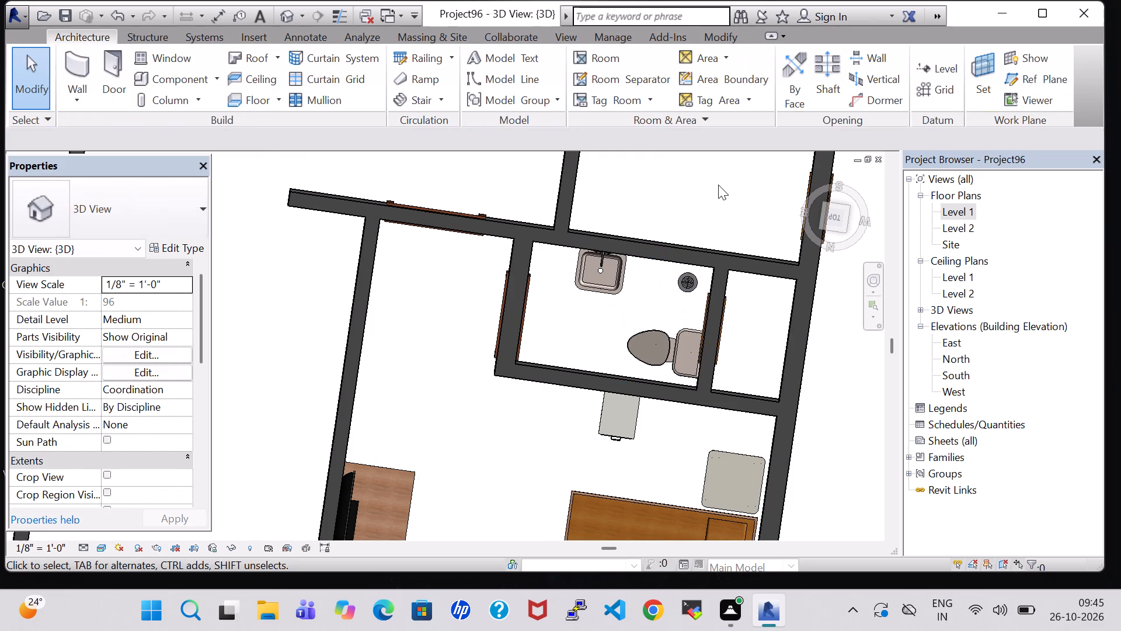
On the Level 1 plan, place a matching Toilet-Domestic-3D against the second bathroom's west wall, about 2' 3" from its north wall.
double_click(963, 212)
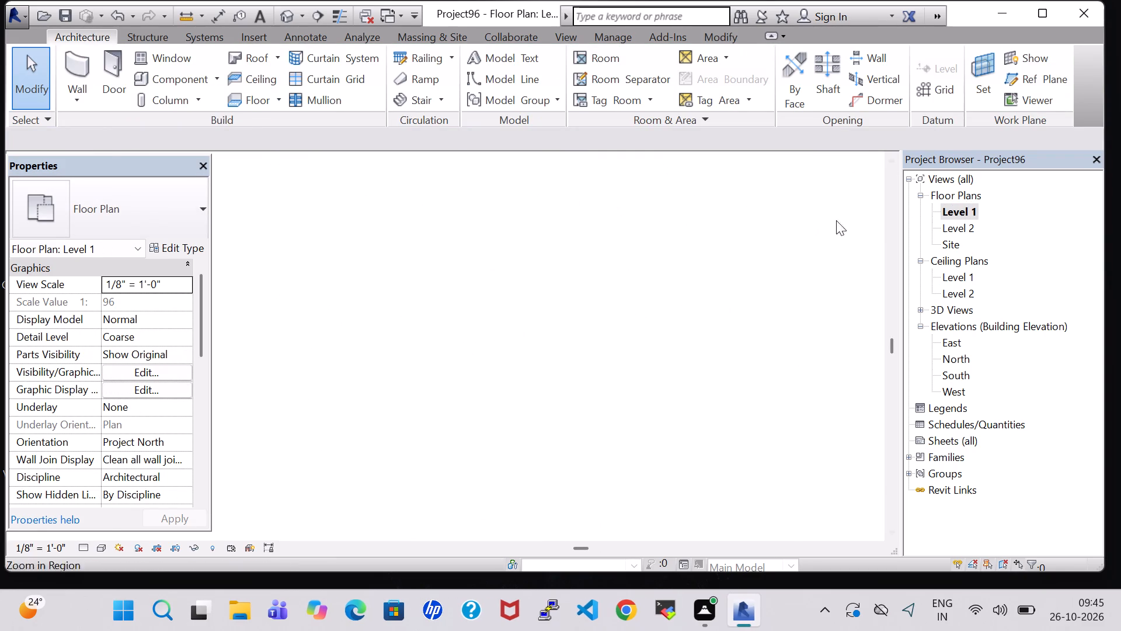
scroll(523, 259, down, 6)
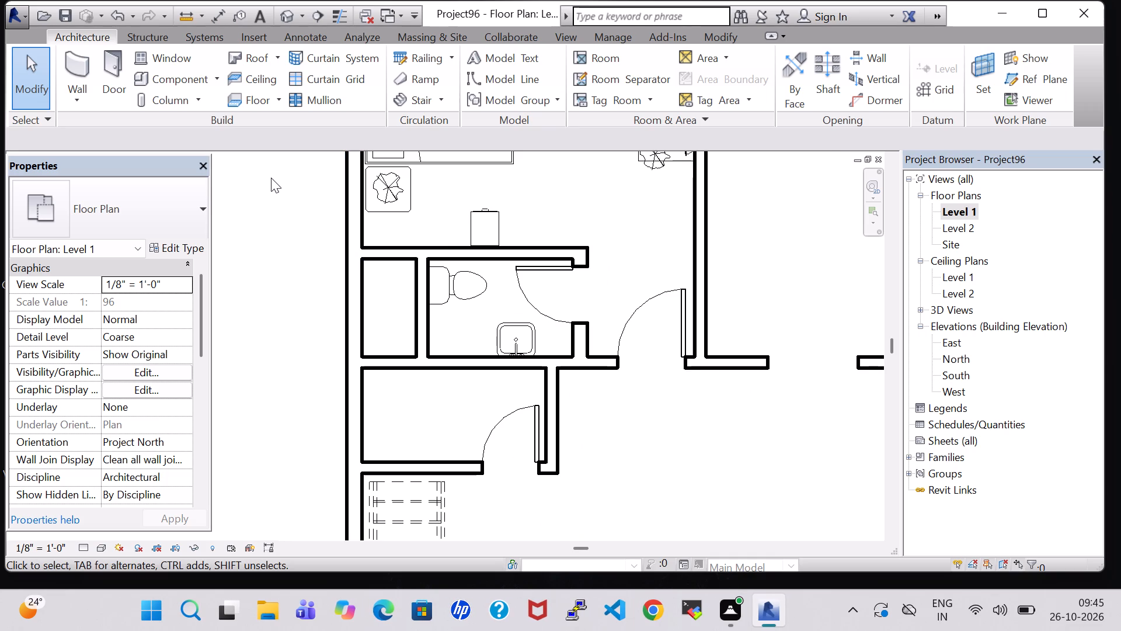
scroll(271, 178, down, 2)
middle_drag(583, 206, 639, 438)
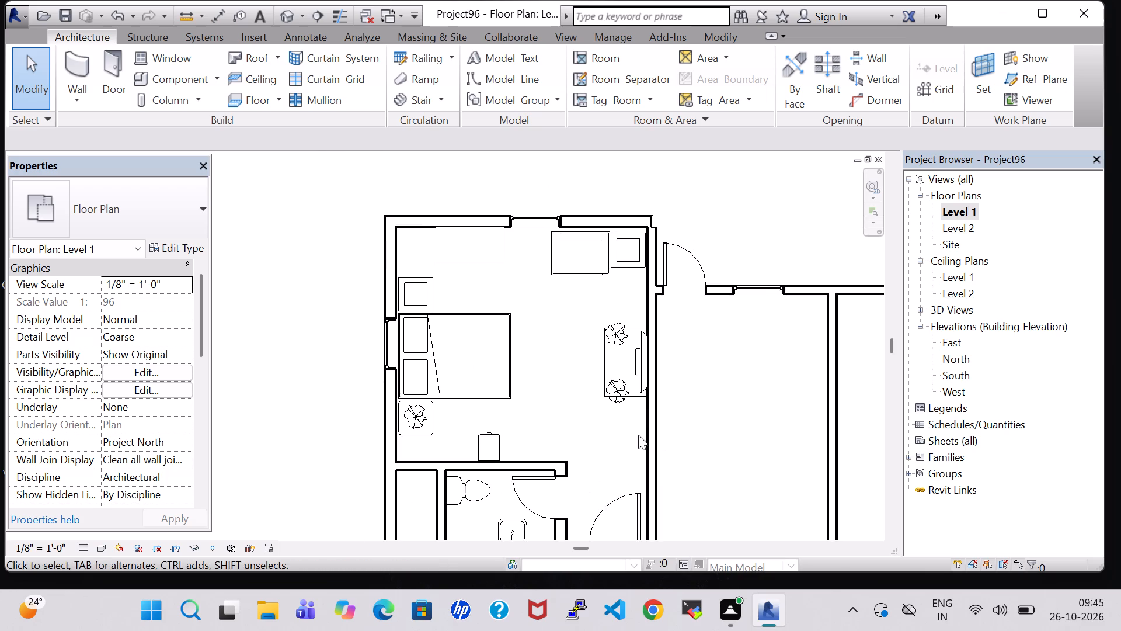
middle_drag(713, 432, 713, 424)
middle_drag(713, 424, 736, 387)
scroll(736, 387, down, 2)
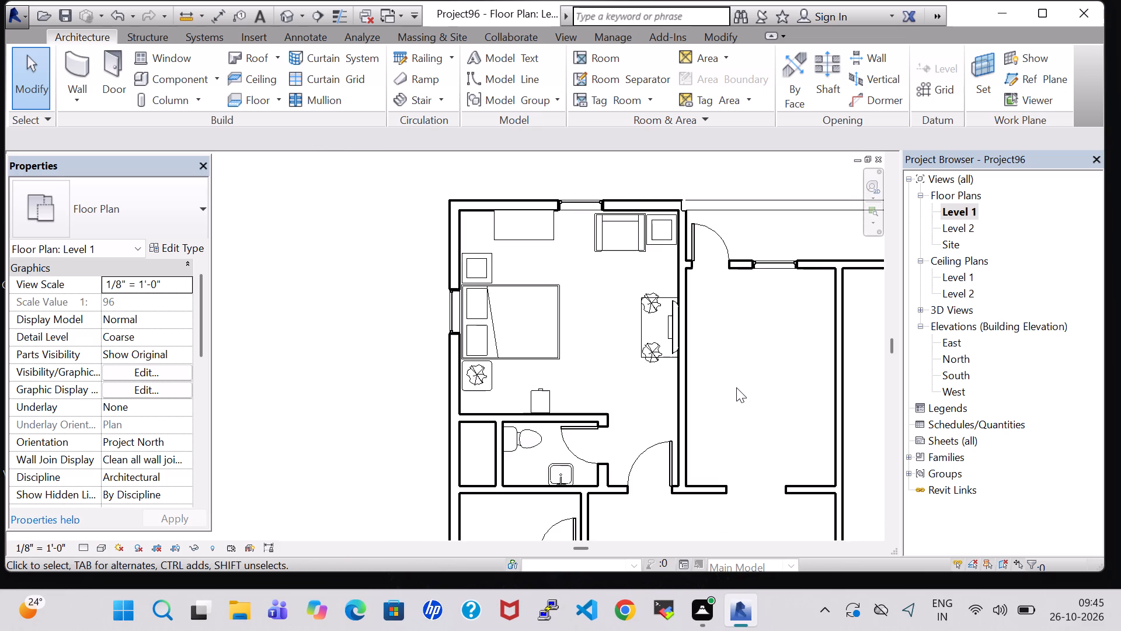
scroll(736, 387, down, 1)
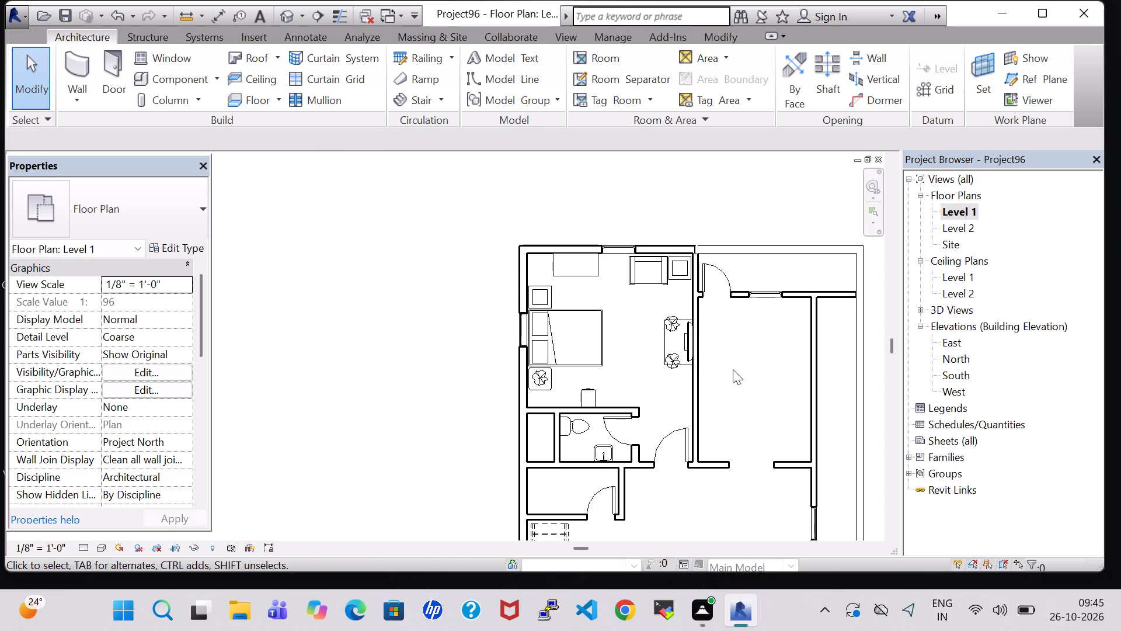
click(574, 432)
right_click(574, 429)
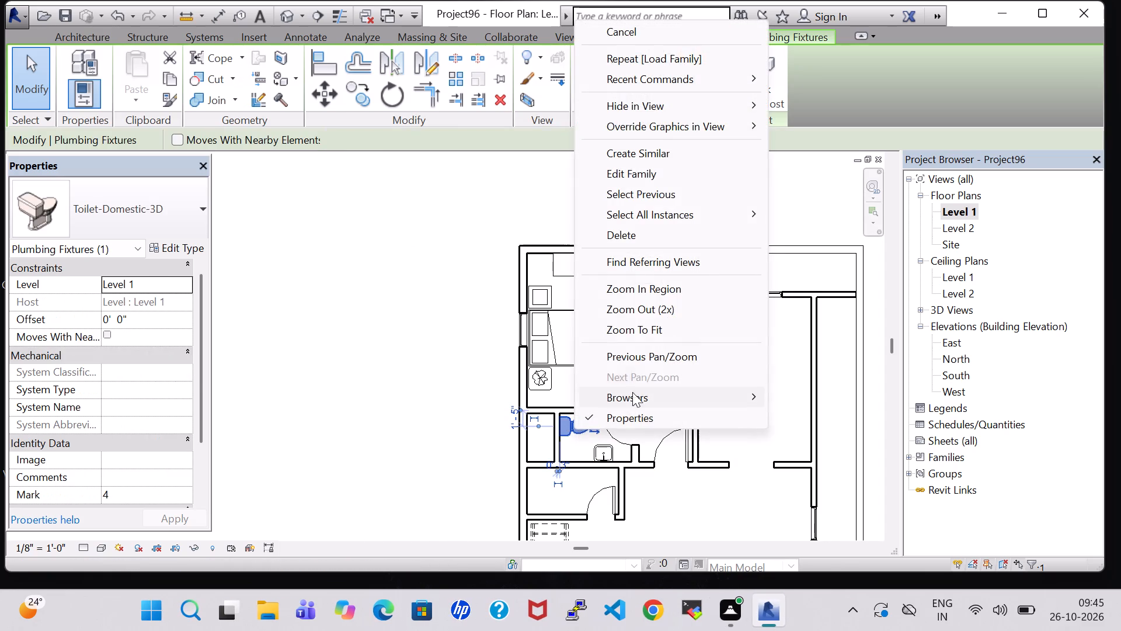
click(645, 151)
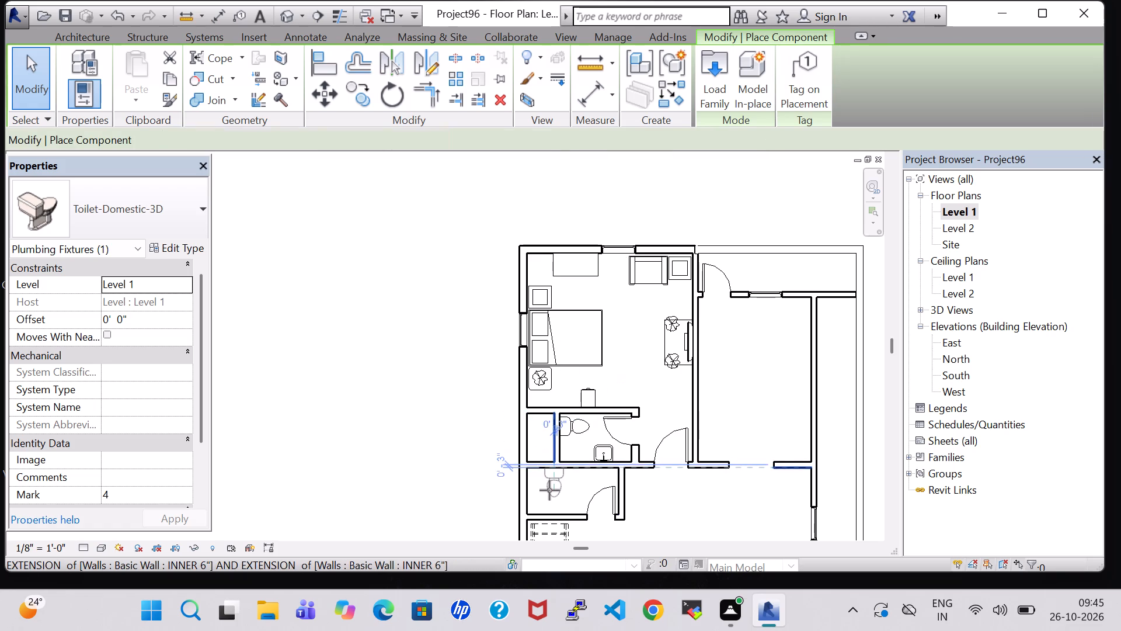
key(space)
scroll(549, 502, up, 7)
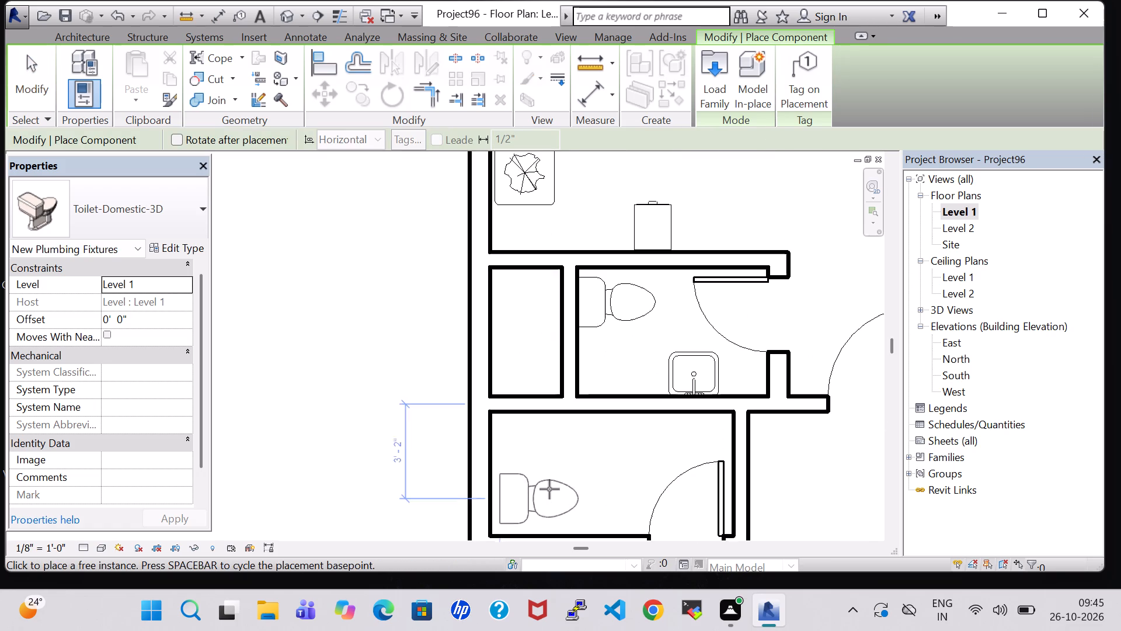
click(538, 470)
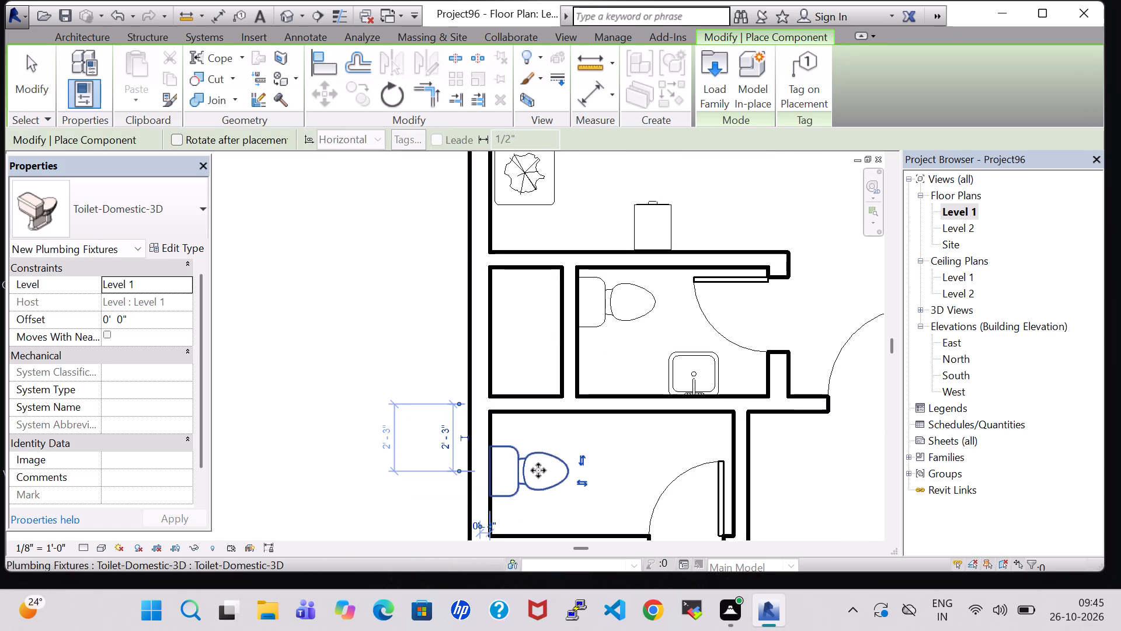
key(Escape)
key(Escape)
Place a matching 20" x 18" Sink Vanity-Square against the second bathroom's north wall, near its east end.
scroll(621, 405, down, 2)
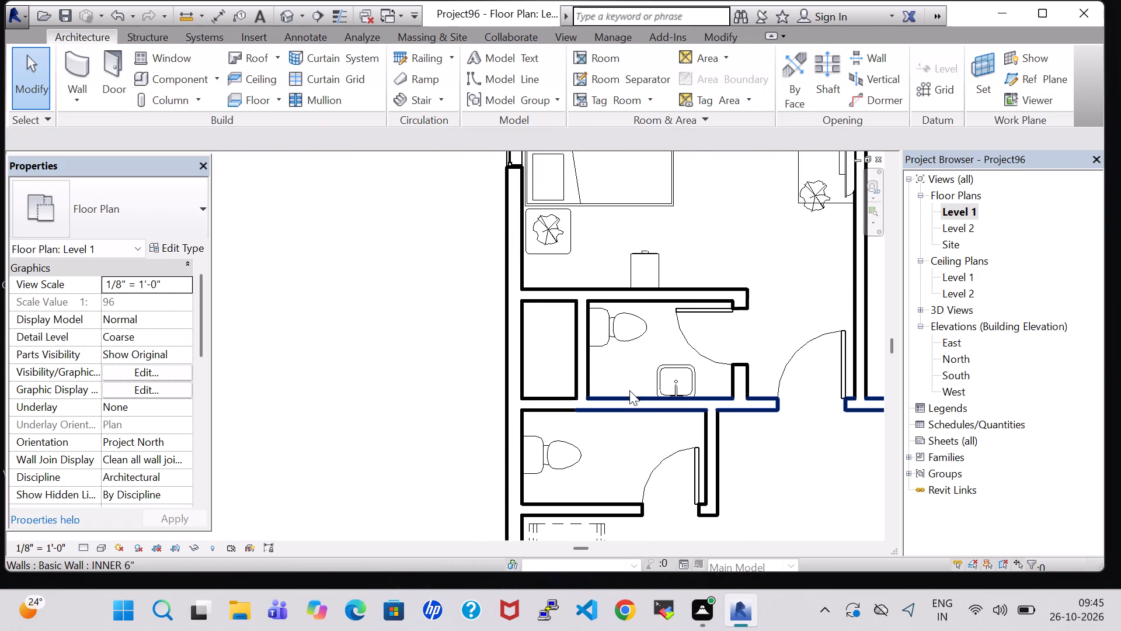
click(658, 380)
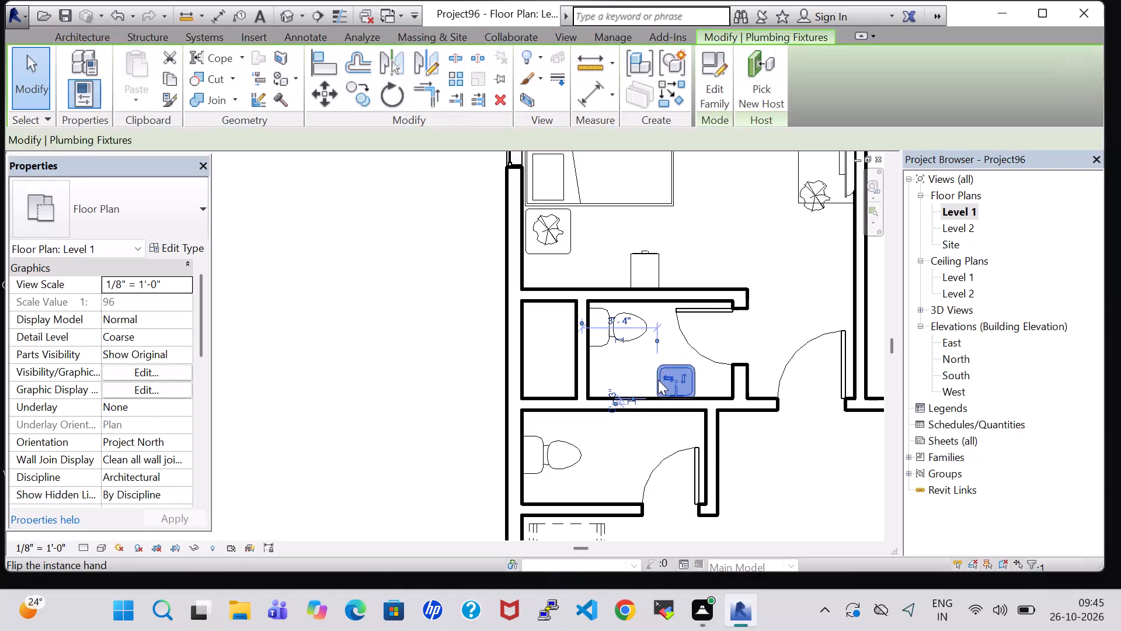
right_click(658, 380)
click(746, 313)
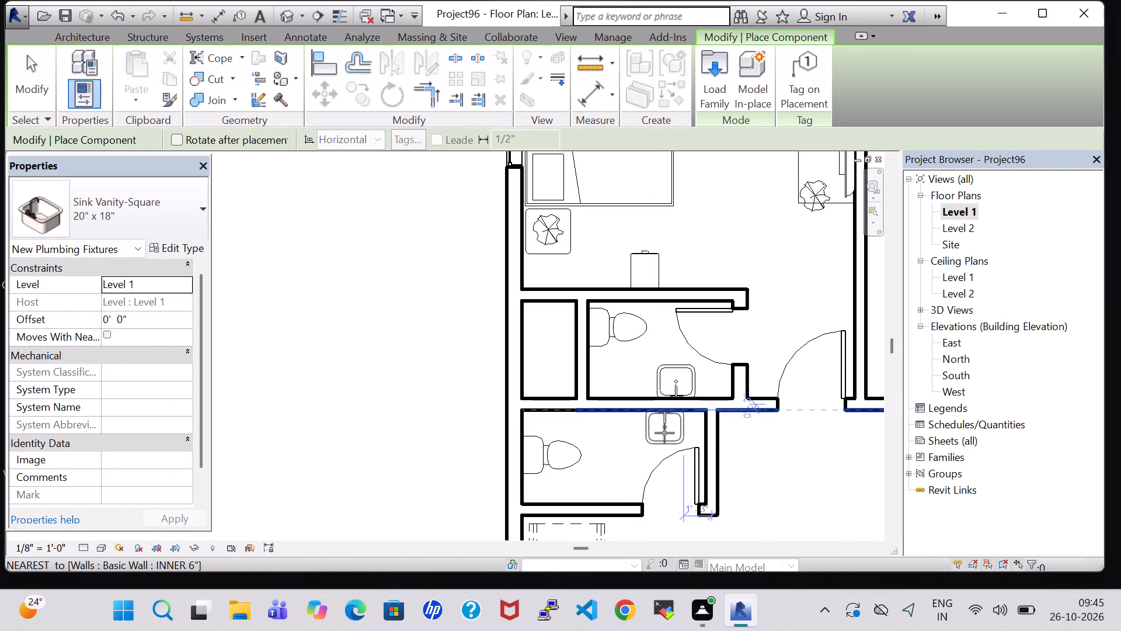
click(664, 433)
key(Escape)
key(Escape)
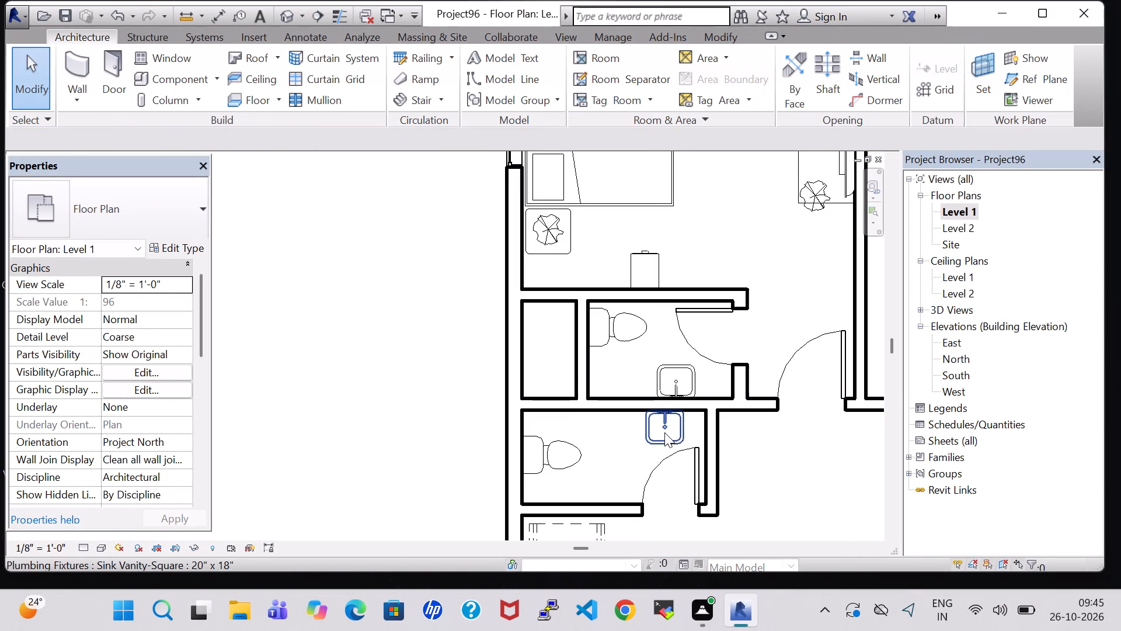
click(629, 376)
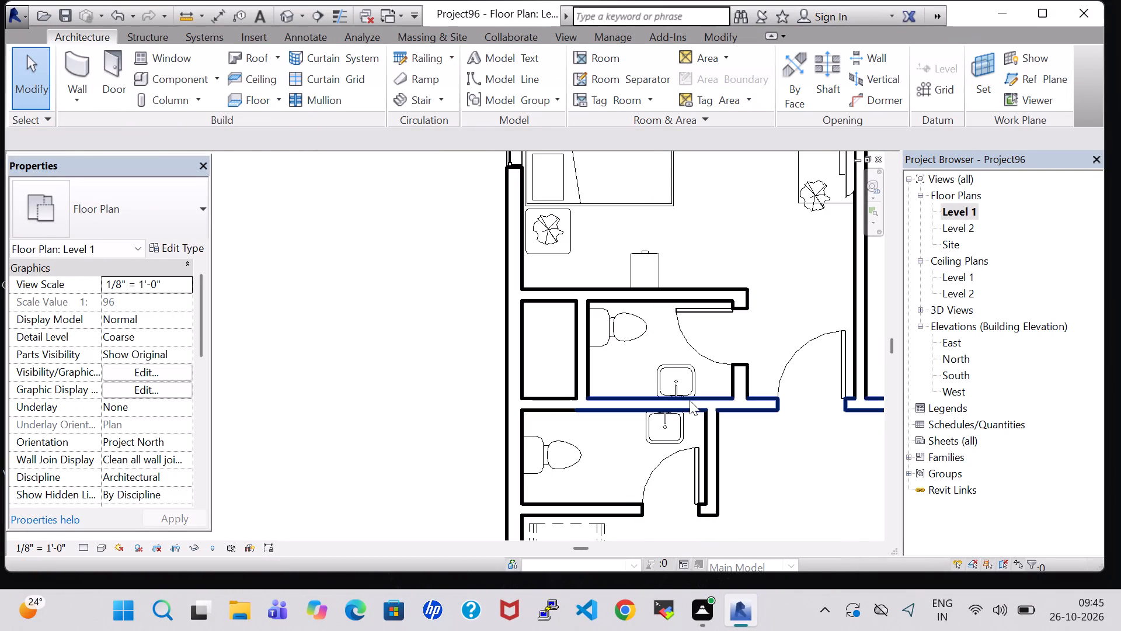
Place a matching 24" x 48" Mirror-Ellipse on the second bathroom's north wall, centred behind the new vanity sink.
scroll(693, 402, up, 8)
click(693, 390)
right_click(693, 390)
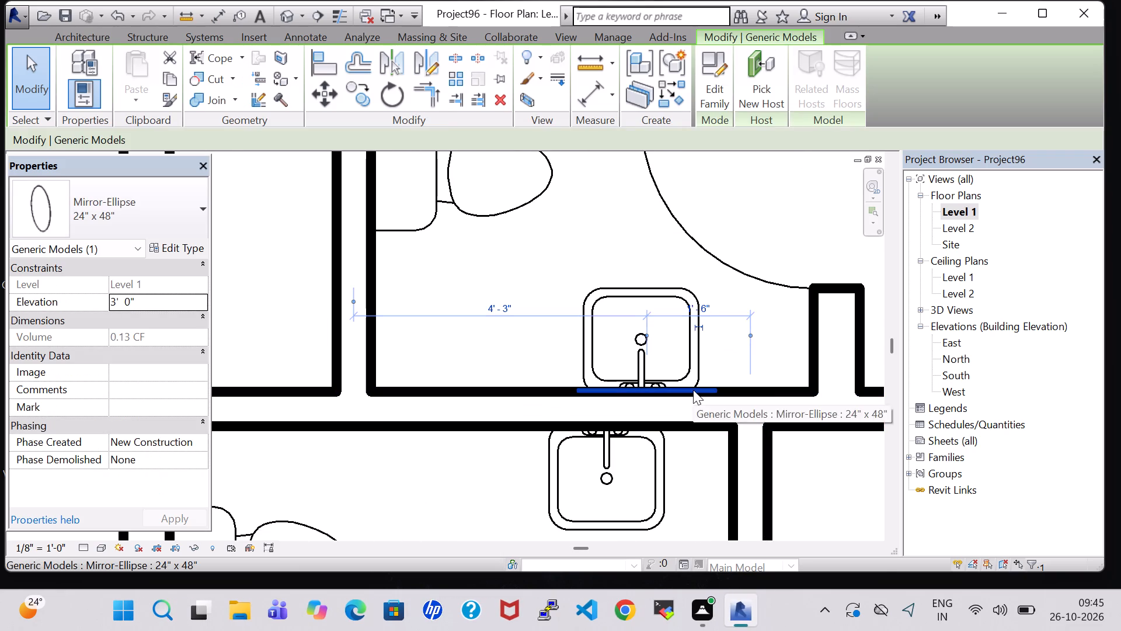
click(749, 315)
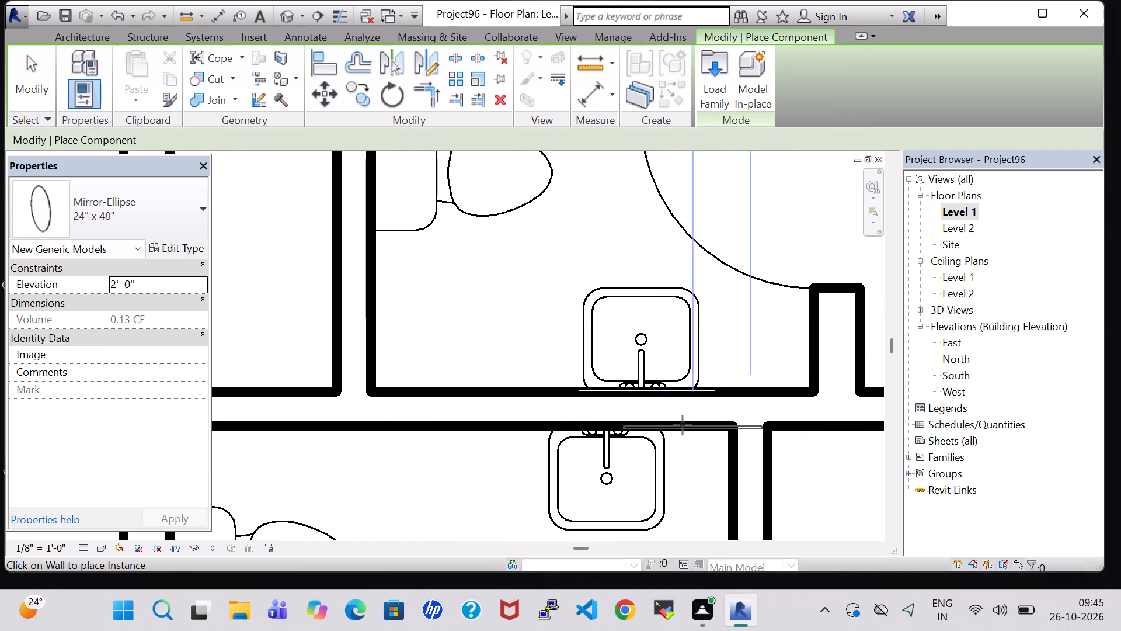
click(605, 432)
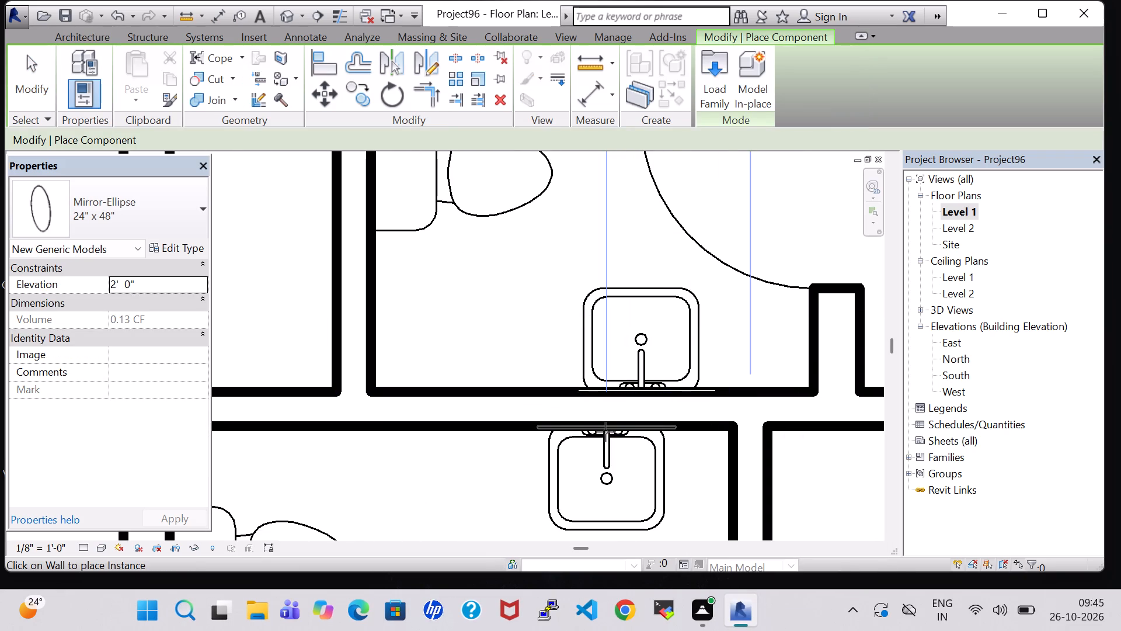
key(Escape)
key(Escape)
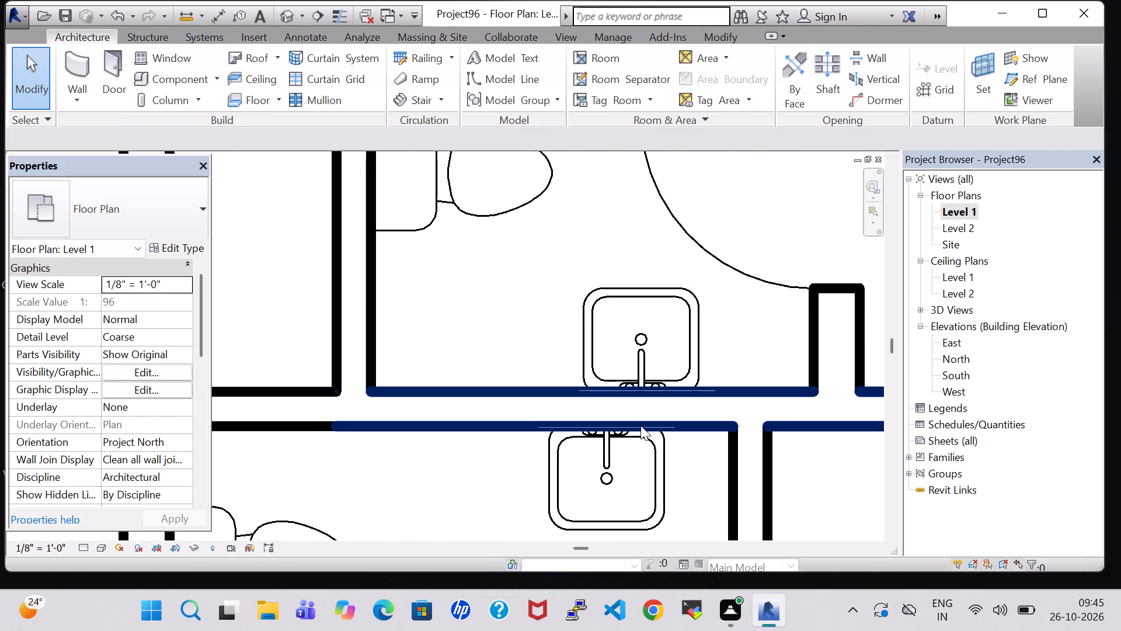
Set the elevation of the second bathroom's Mirror-Ellipse to 3' 0".
click(640, 425)
click(467, 463)
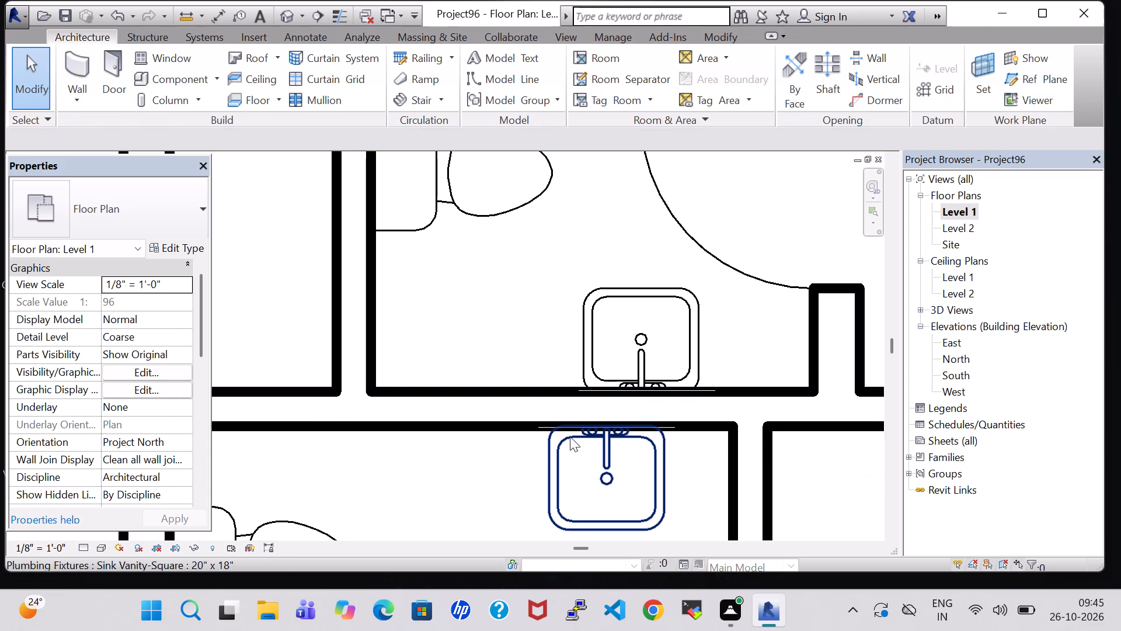
scroll(526, 444, up, 8)
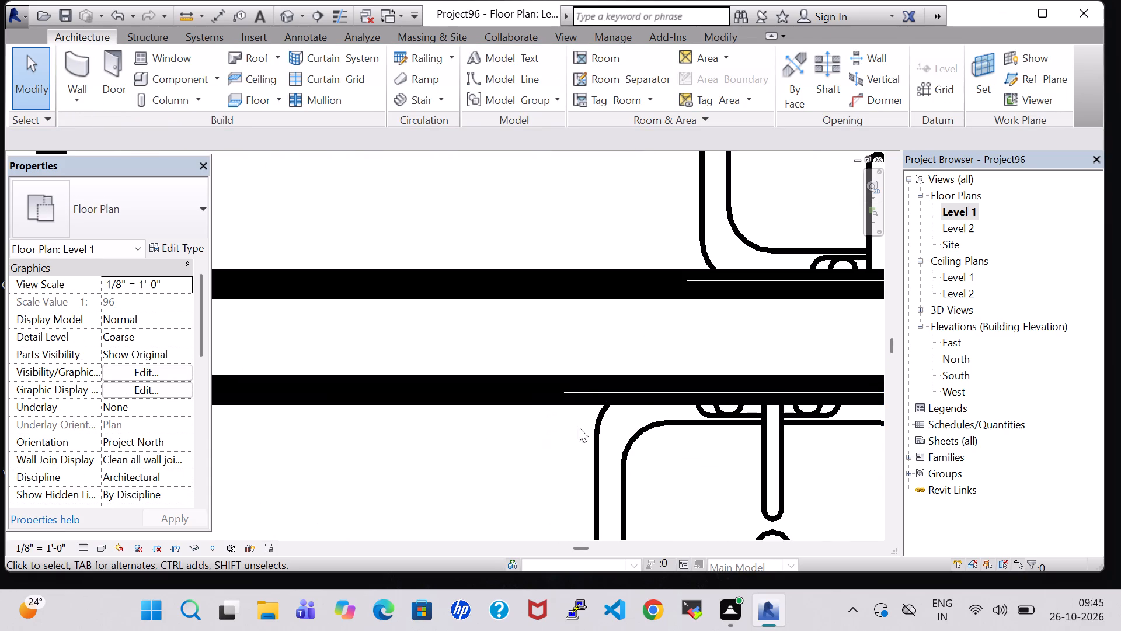
click(575, 390)
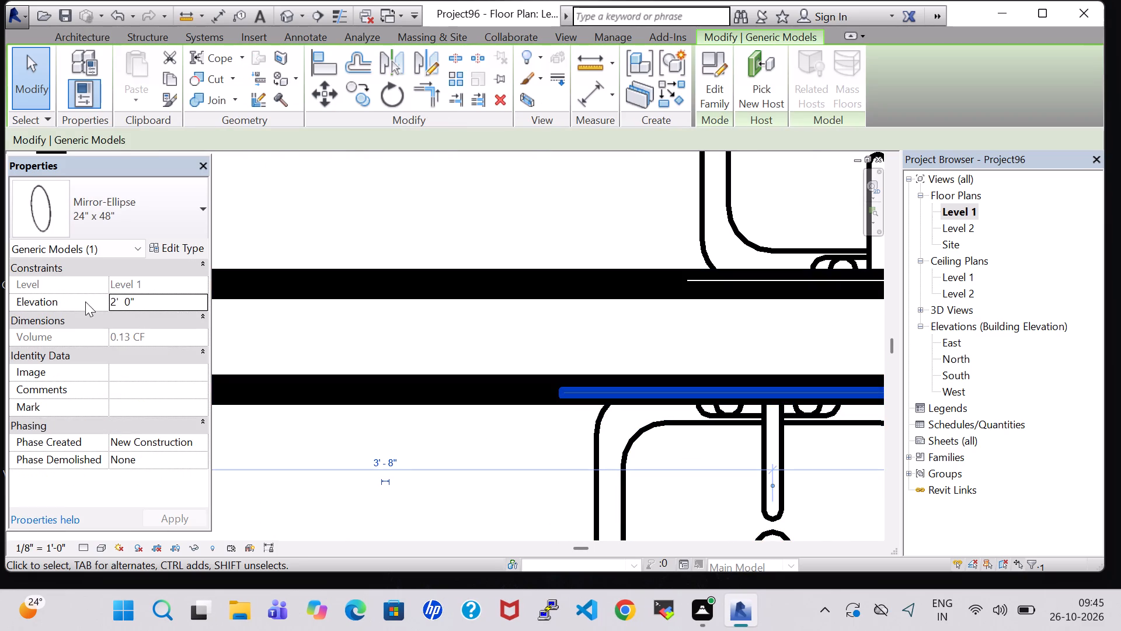
click(116, 303)
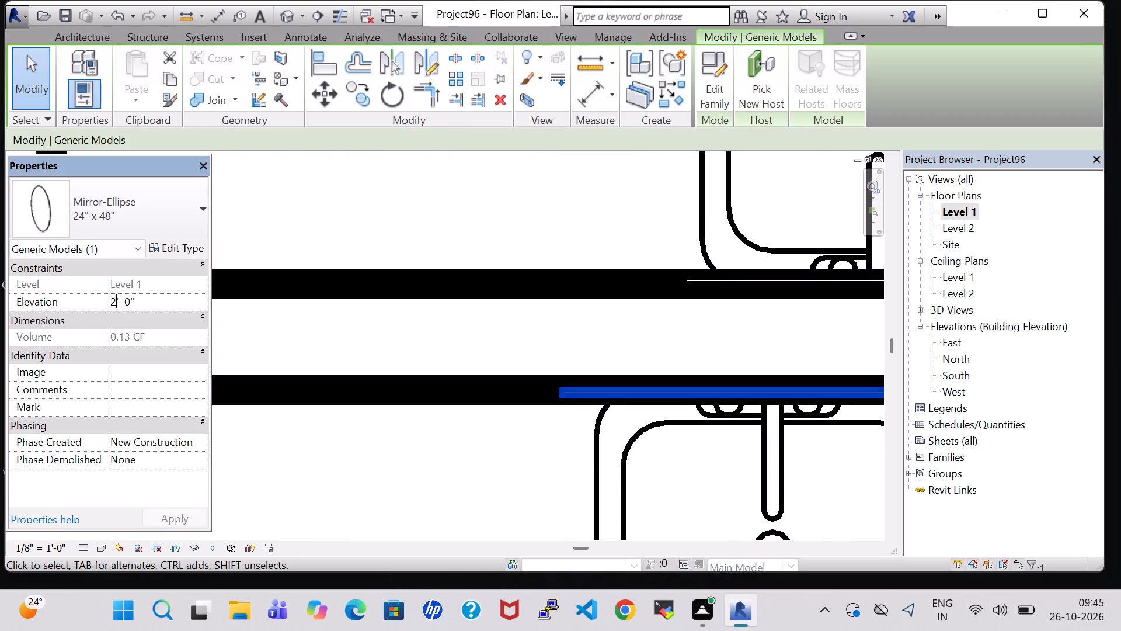
key(BackSpace)
key(3)
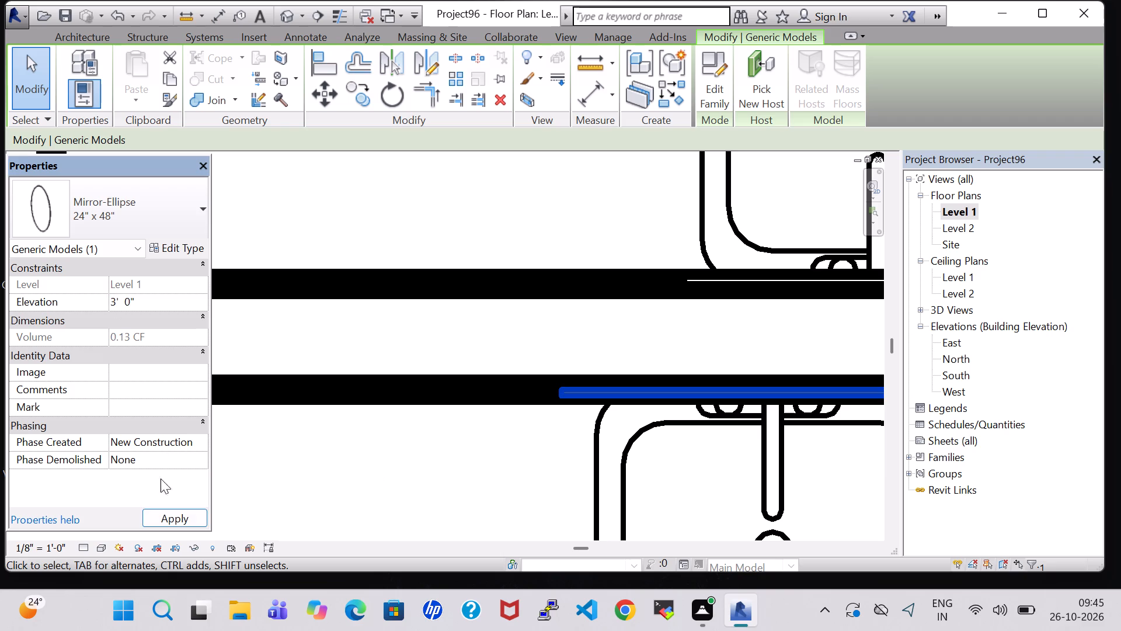
click(169, 519)
click(369, 427)
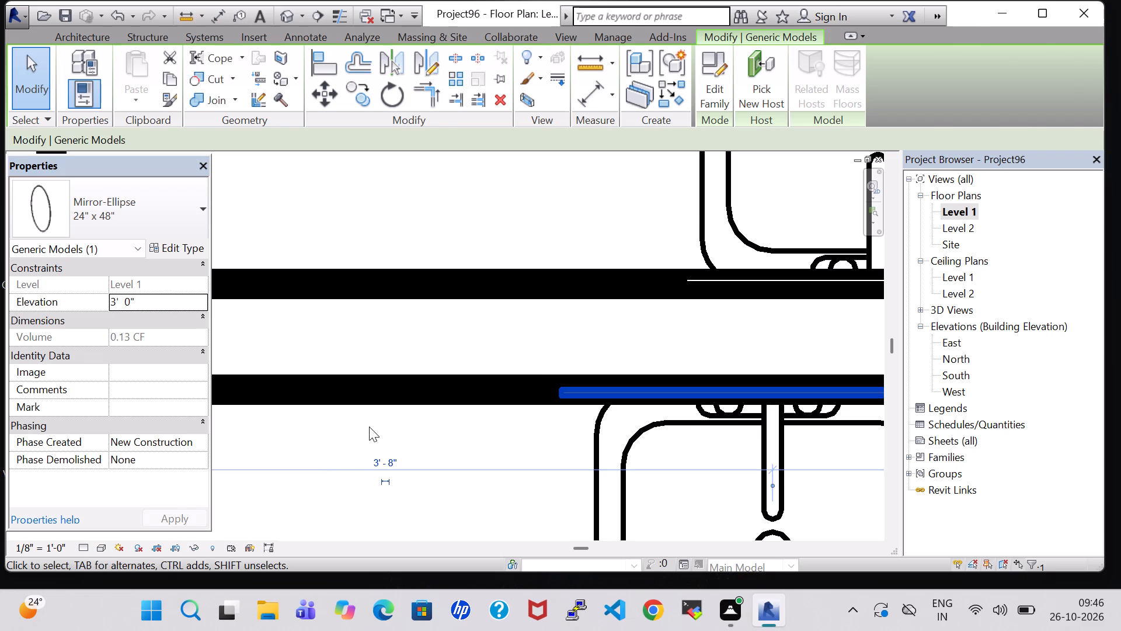
Examine the second bathroom's Mirror-Ellipse and its position by the vanity sink in the 3D view.
scroll(369, 427, down, 8)
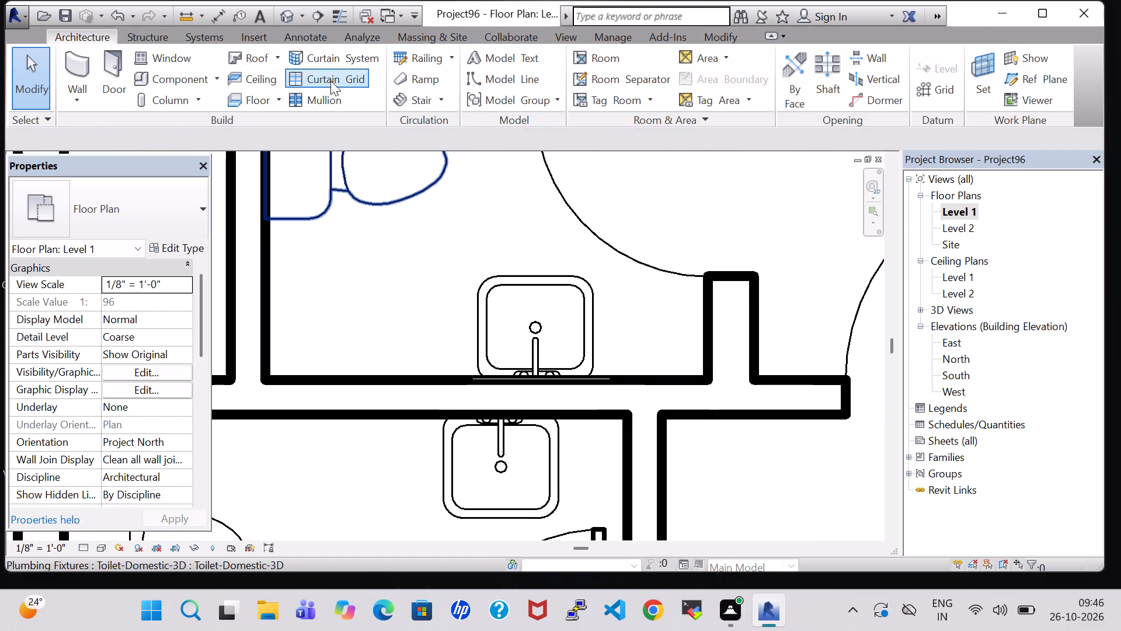
click(287, 16)
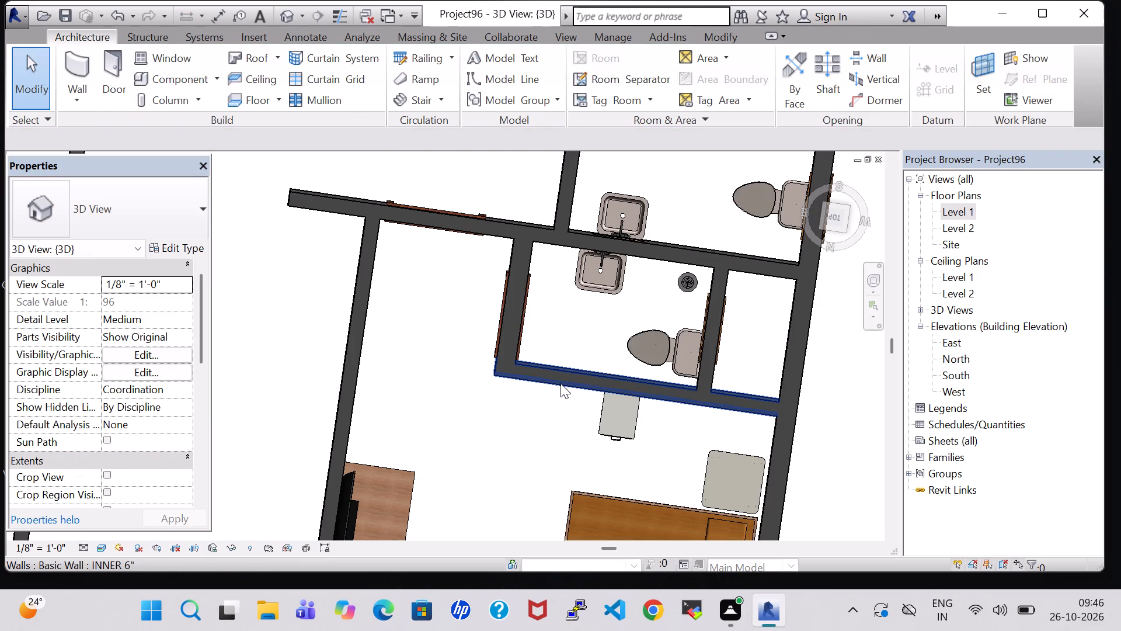
shift+middle_drag(664, 212, 665, 314)
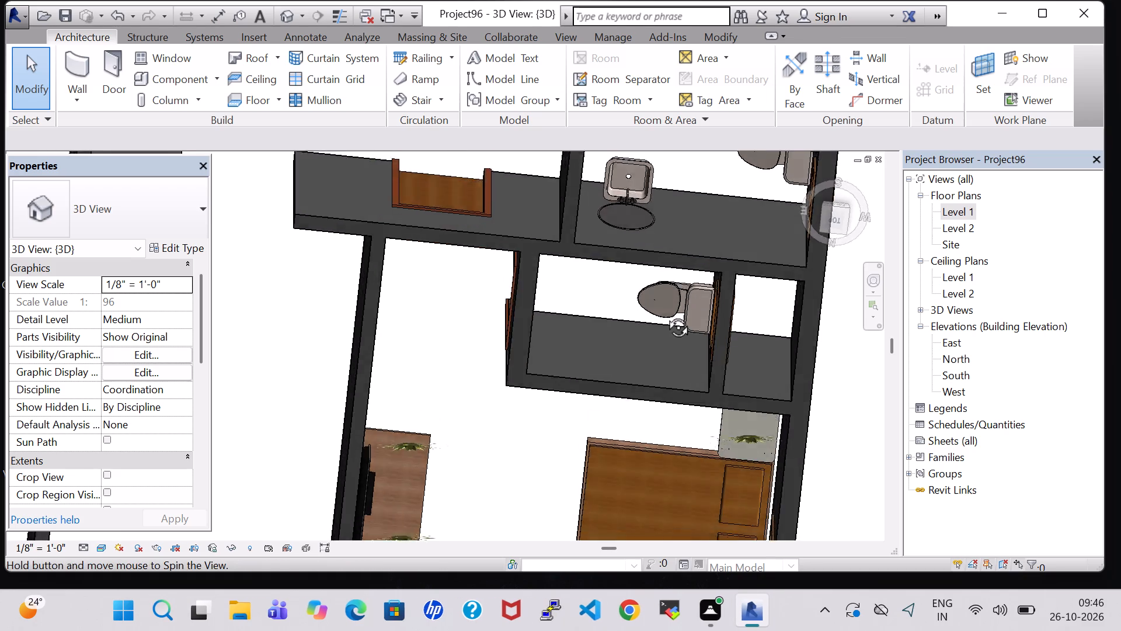
shift+middle_drag(665, 314, 658, 337)
click(642, 225)
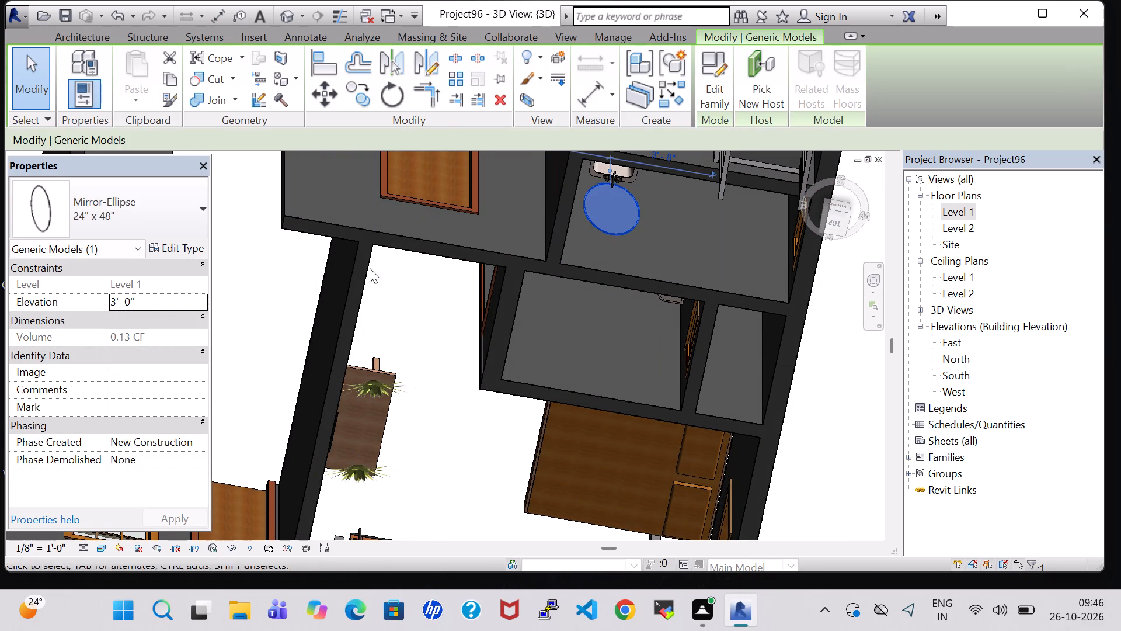
scroll(608, 272, up, 6)
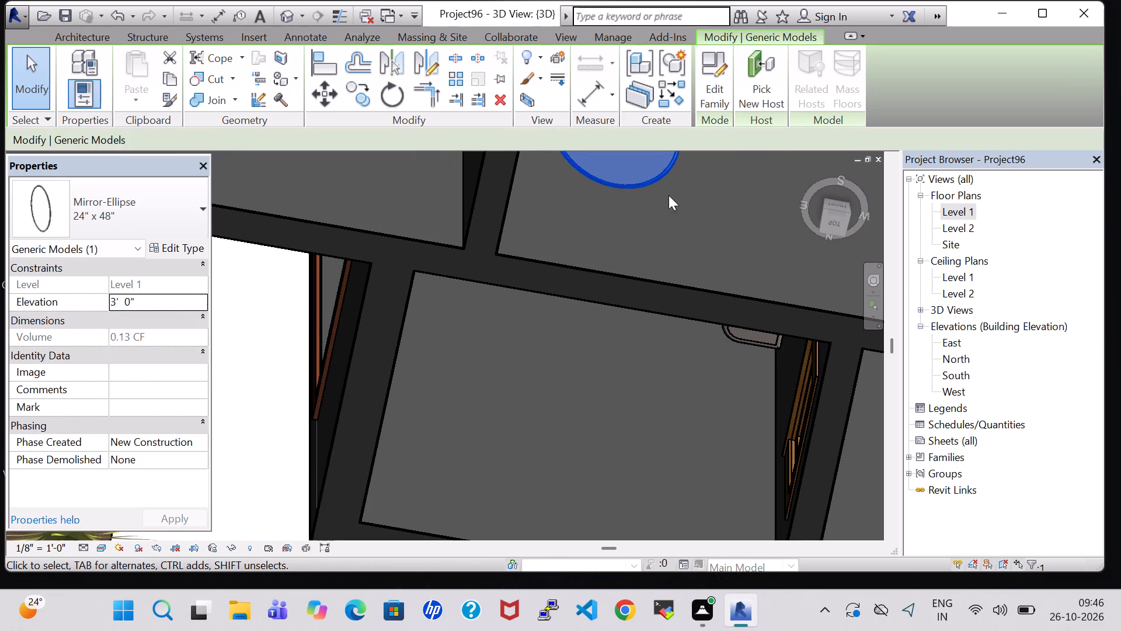
middle_drag(687, 196, 662, 407)
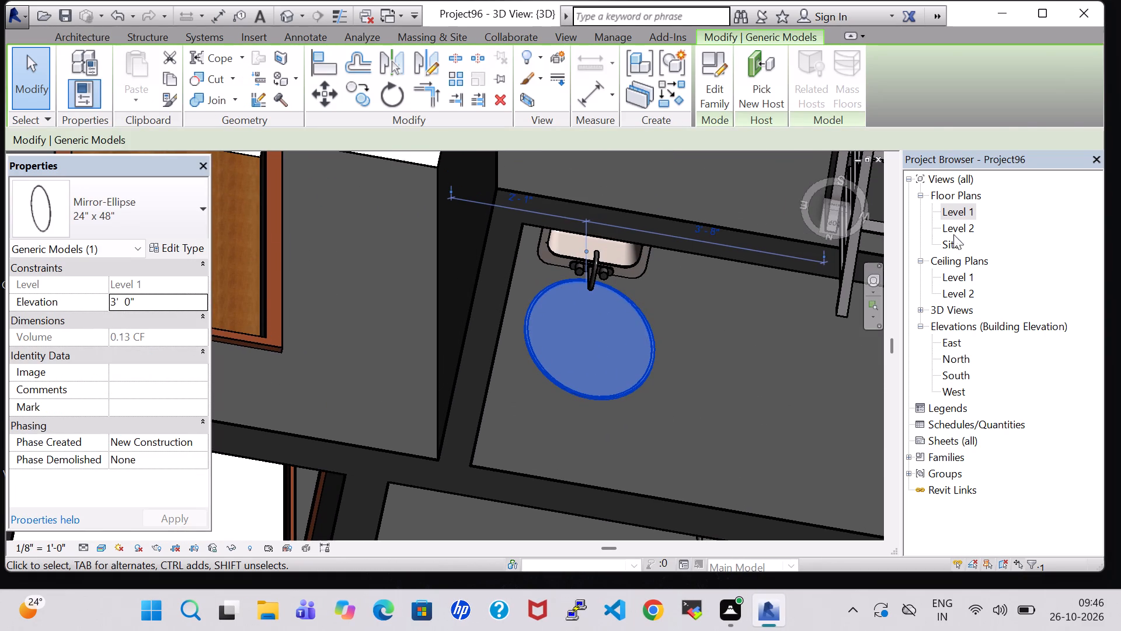
Examine how both bathrooms' elliptical mirrors and vanity sinks sit against the shared wall on the Level 1 plan.
double_click(953, 215)
scroll(592, 375, down, 4)
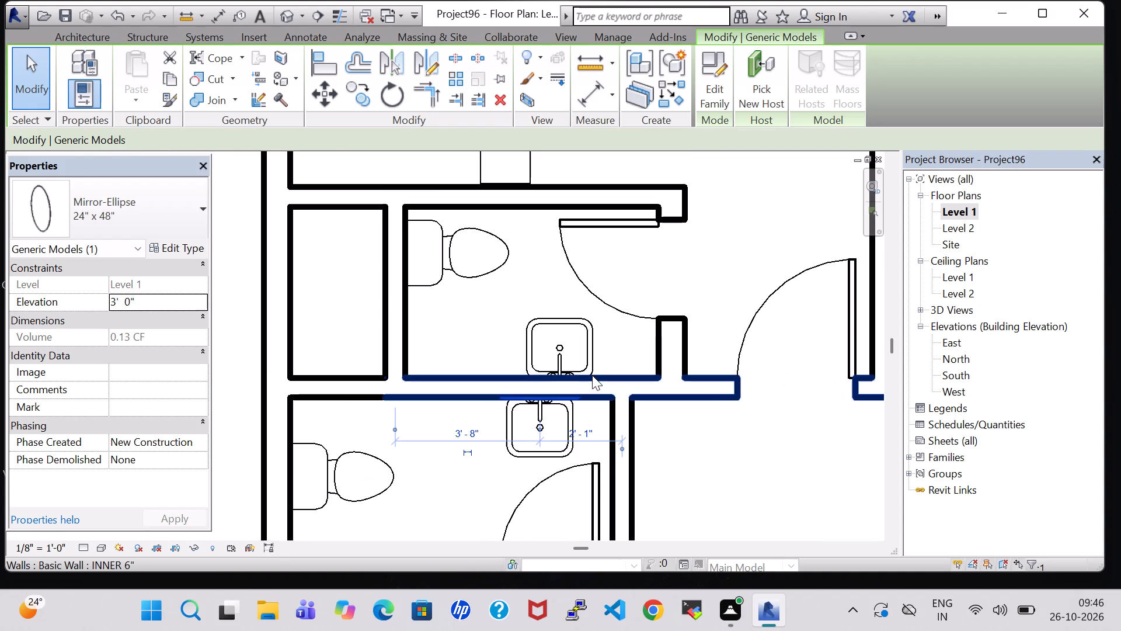
click(431, 491)
click(549, 376)
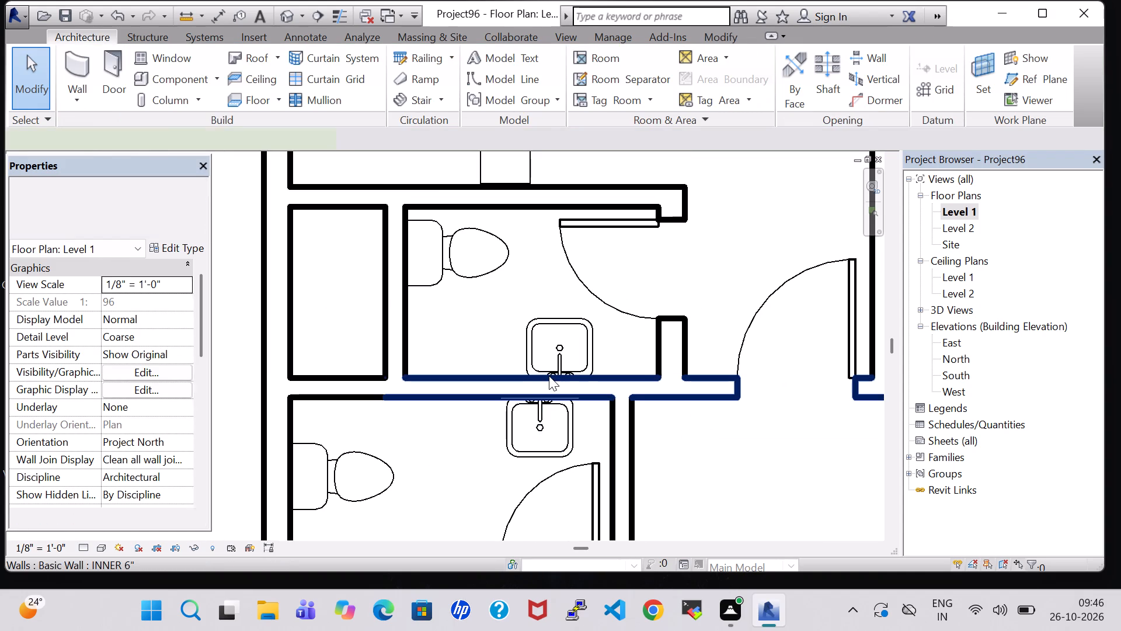
click(478, 337)
scroll(523, 357, up, 7)
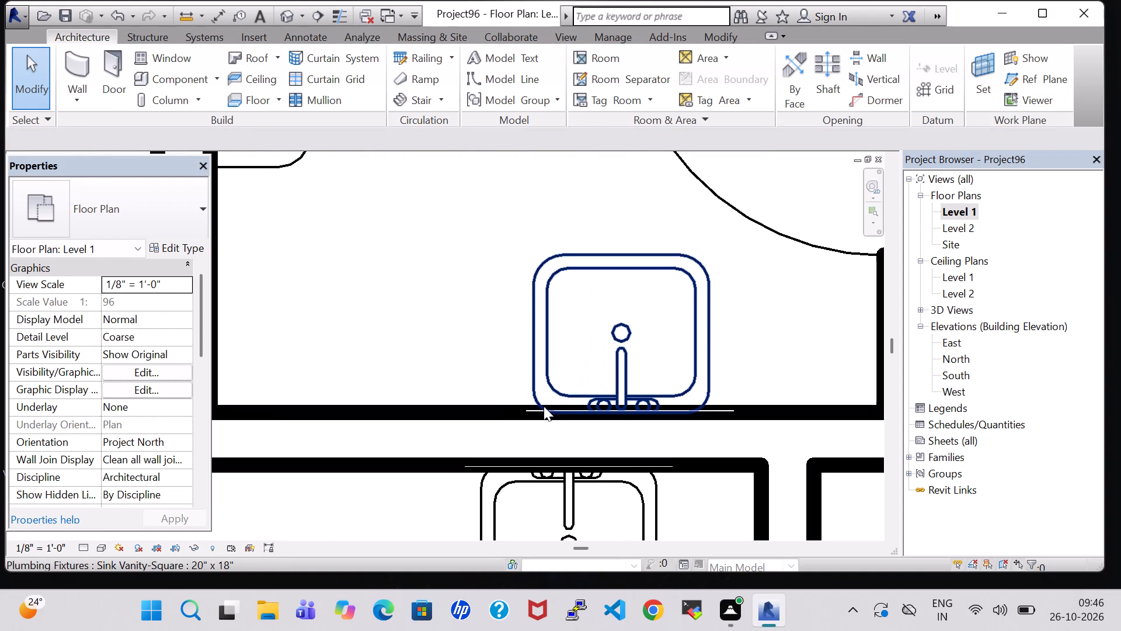
click(544, 411)
click(396, 265)
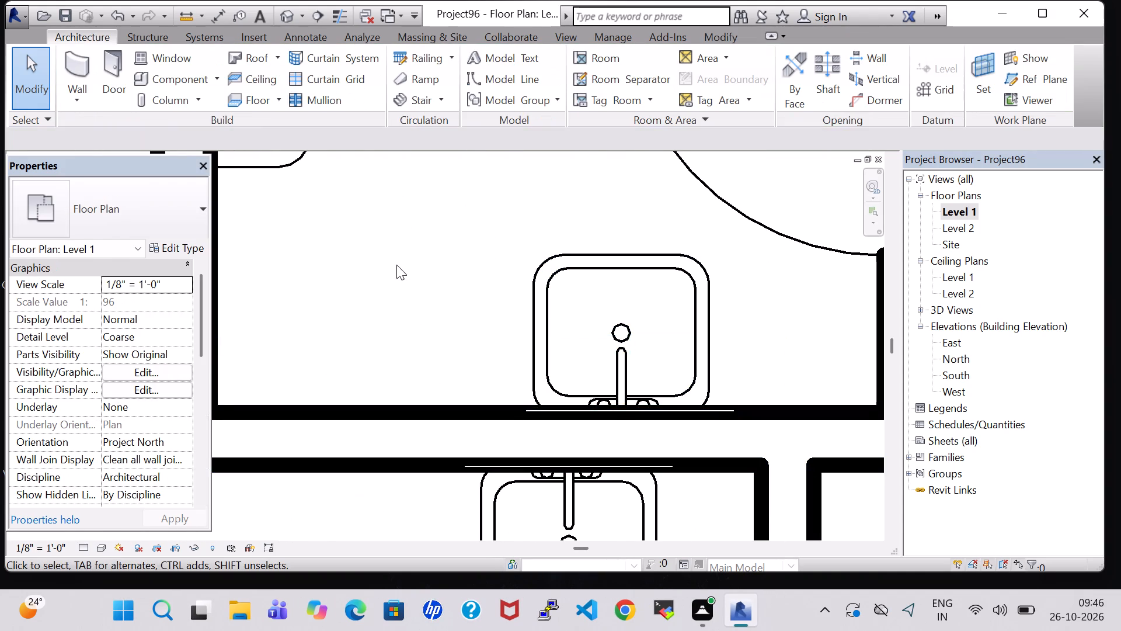
scroll(413, 292, down, 10)
scroll(469, 364, up, 8)
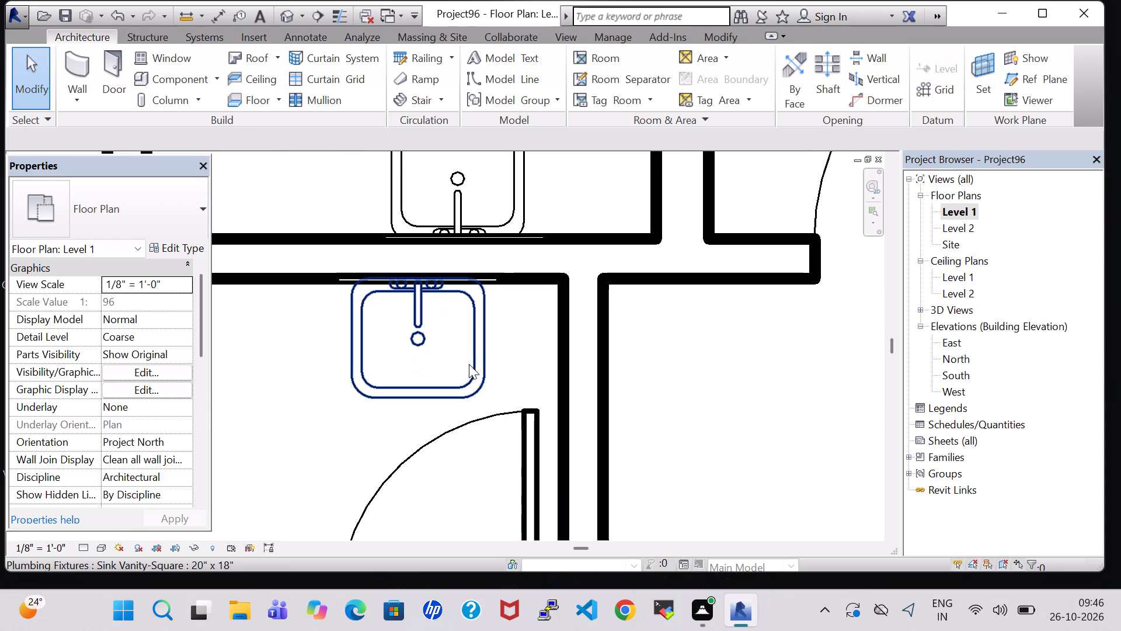
click(453, 280)
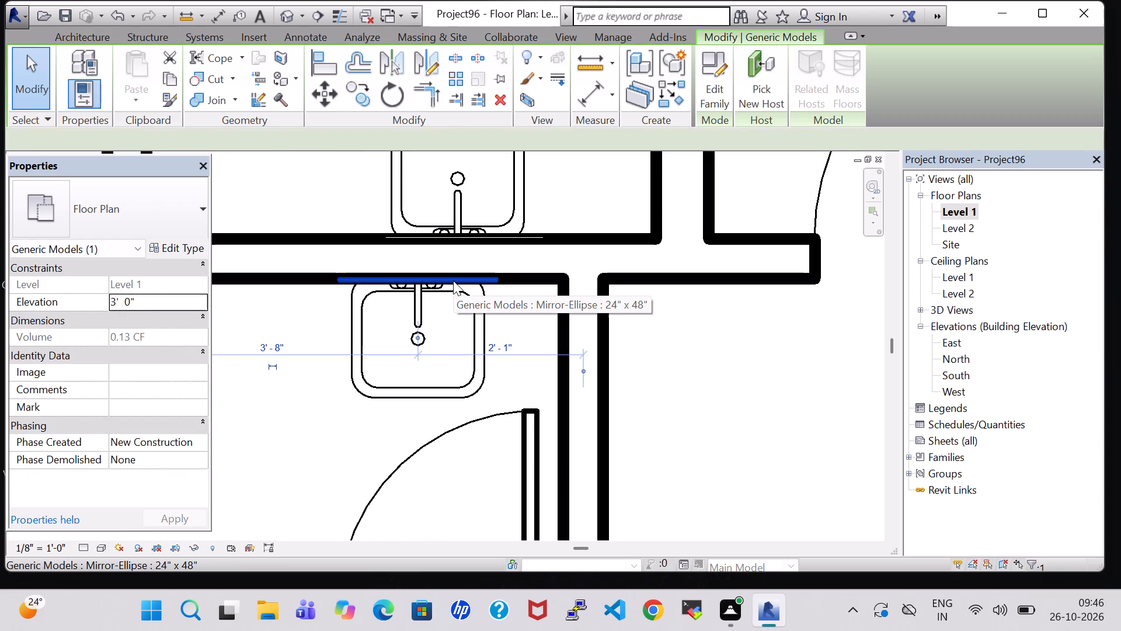
click(698, 355)
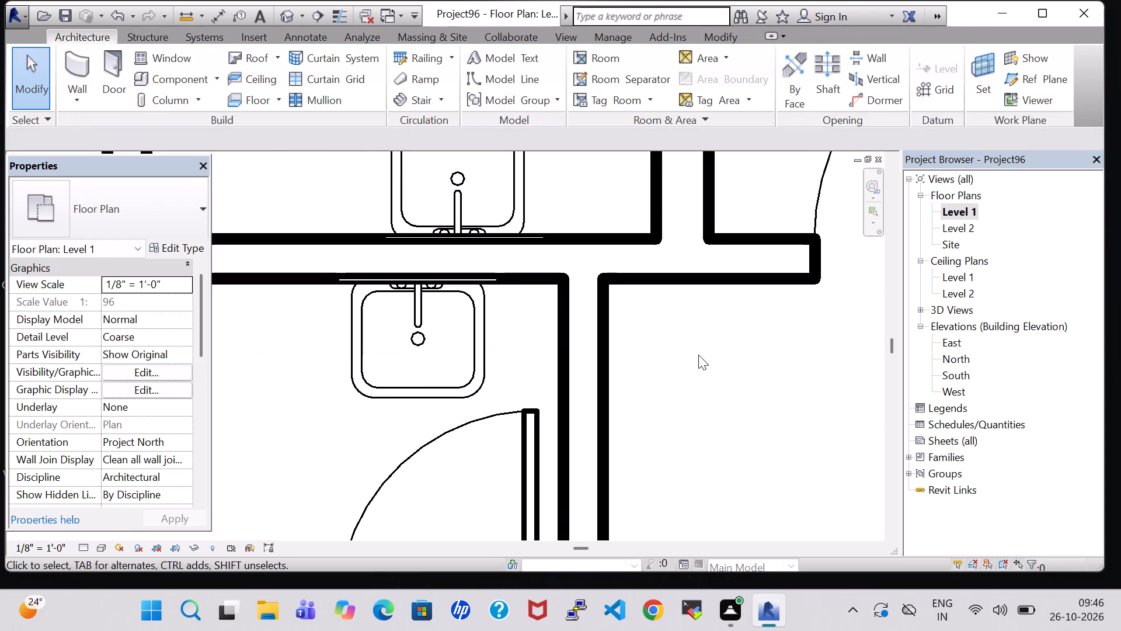
scroll(697, 351, down, 9)
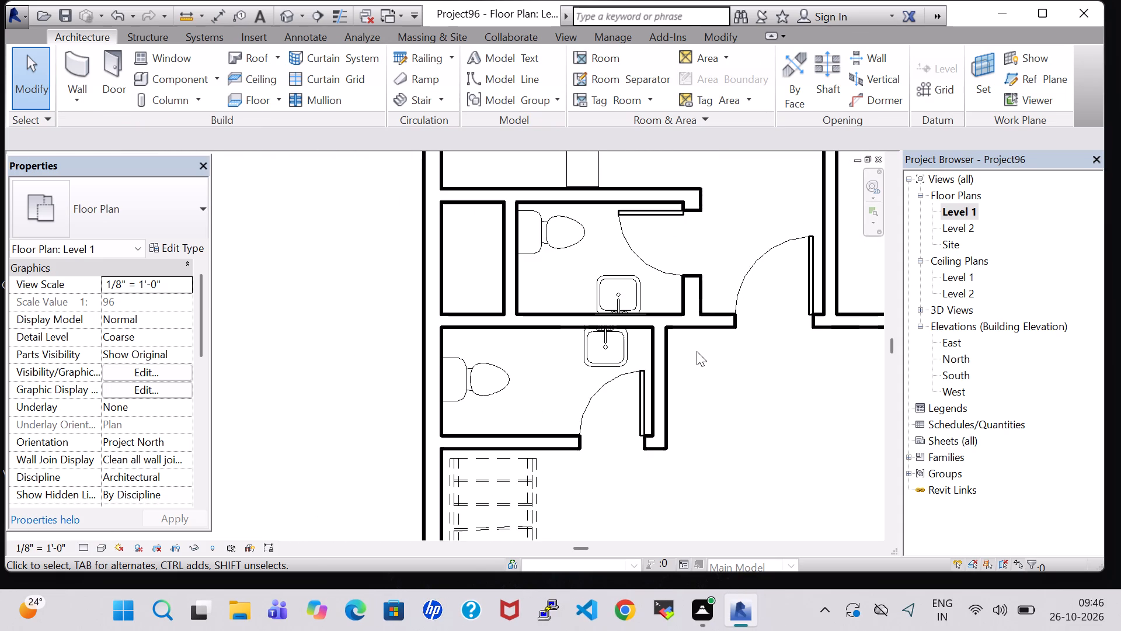
middle_drag(701, 352, 782, 367)
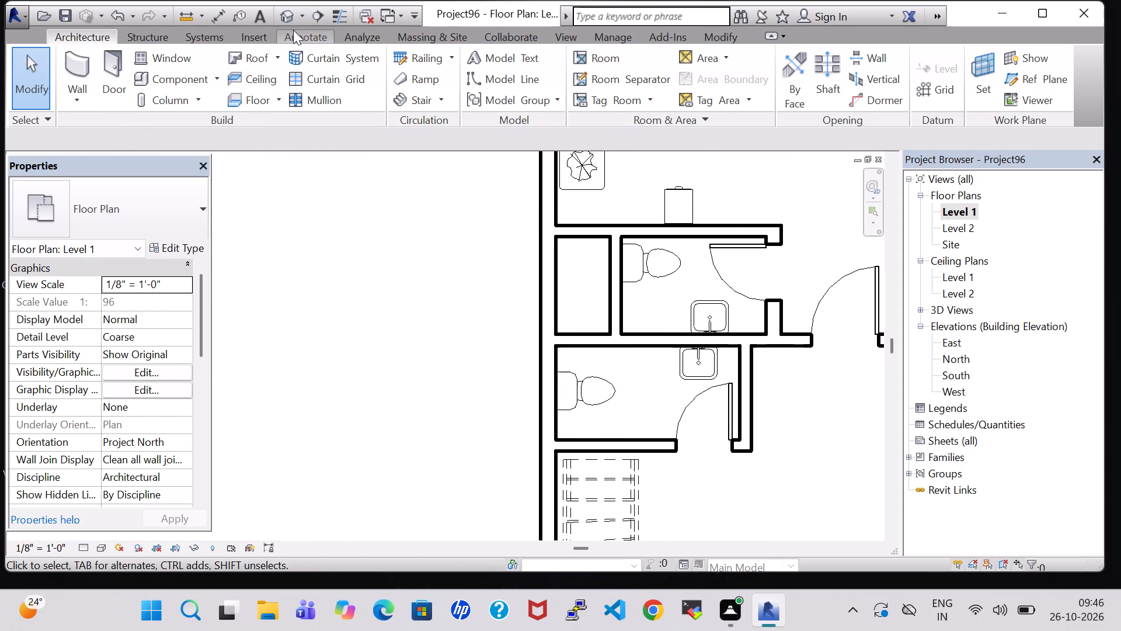
In the 3D view, place a matching Floor Drain - Round on the Level 1 work plane, south of the second bathroom's toilet, about 4' 0" from its north wall.
click(290, 14)
scroll(607, 271, down, 6)
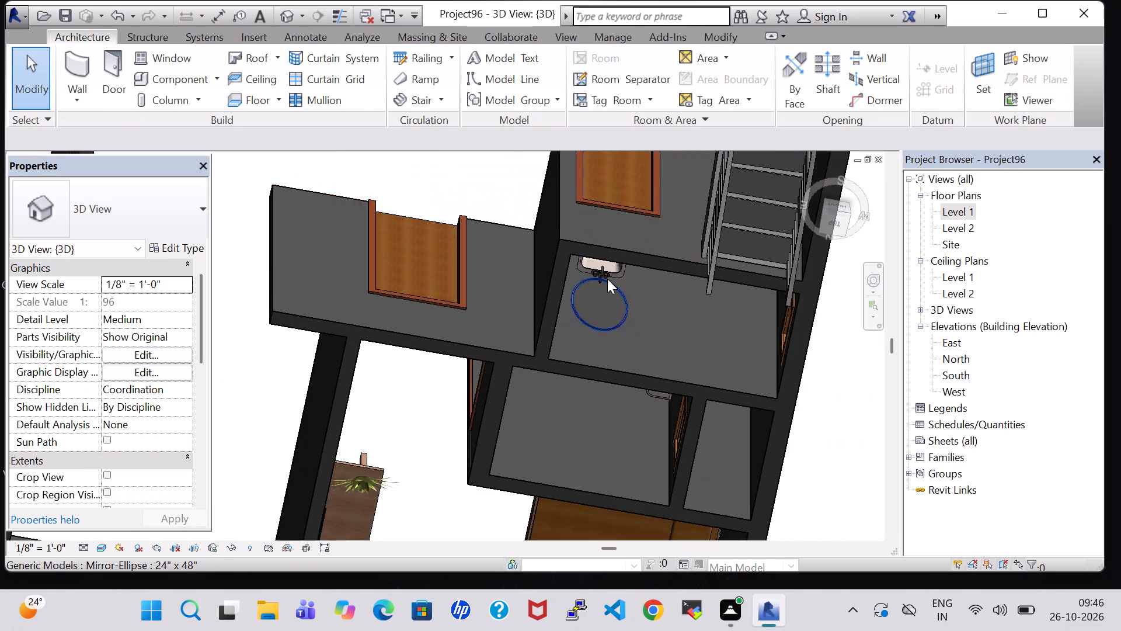
scroll(607, 279, down, 2)
shift+middle_drag(630, 307, 630, 300)
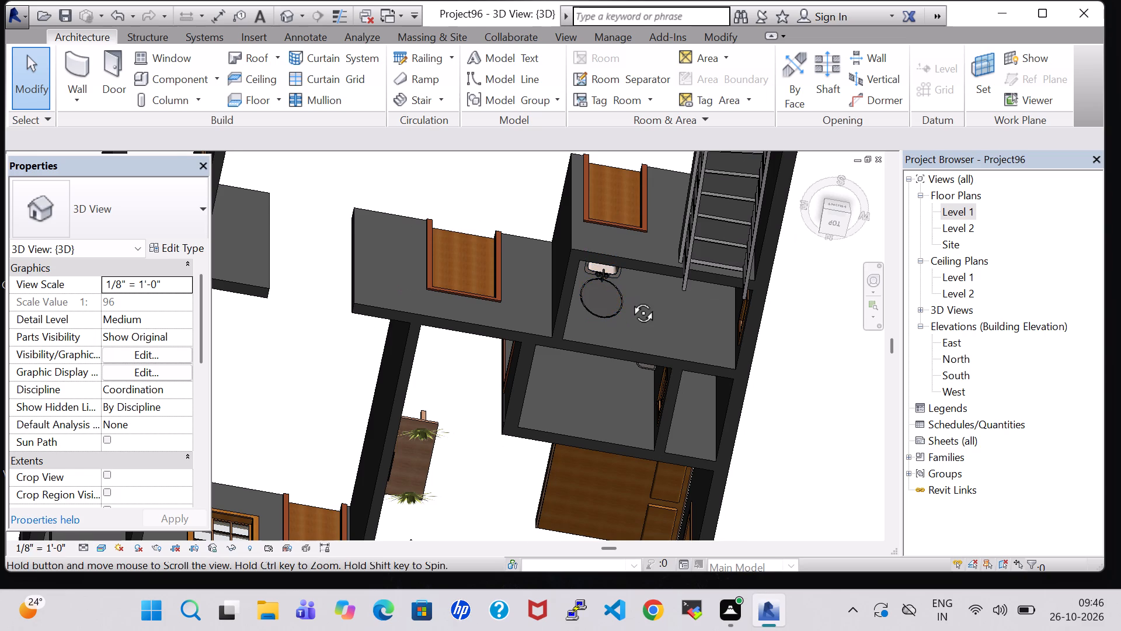
shift+middle_drag(630, 300, 640, 197)
shift+middle_drag(650, 290, 667, 264)
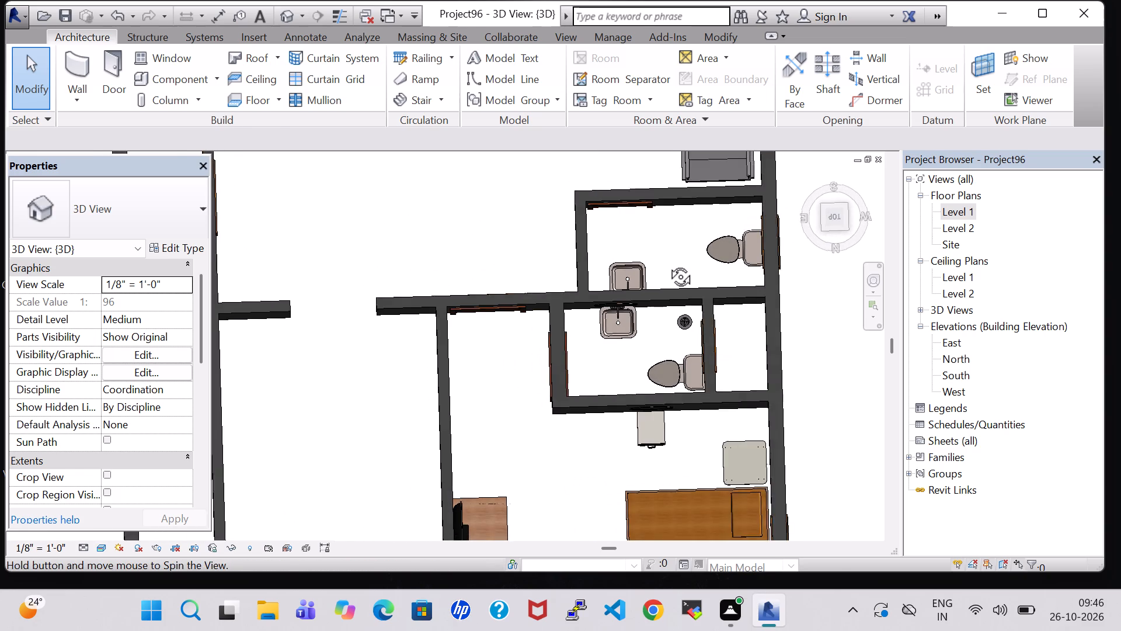
shift+middle_drag(667, 264, 664, 257)
click(685, 333)
right_click(685, 333)
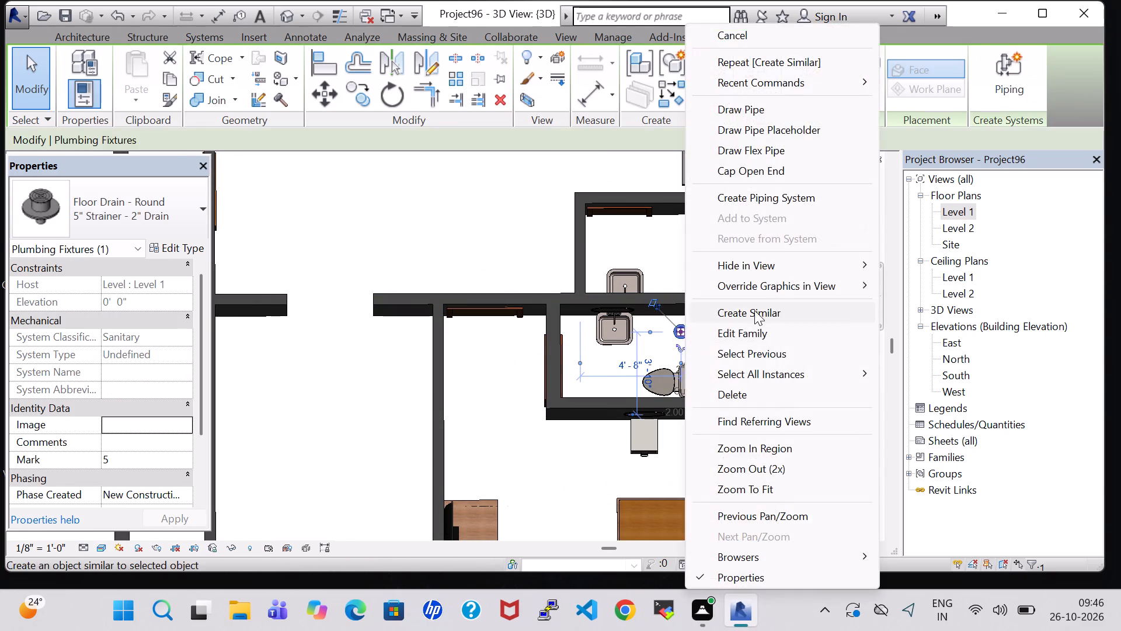
click(754, 310)
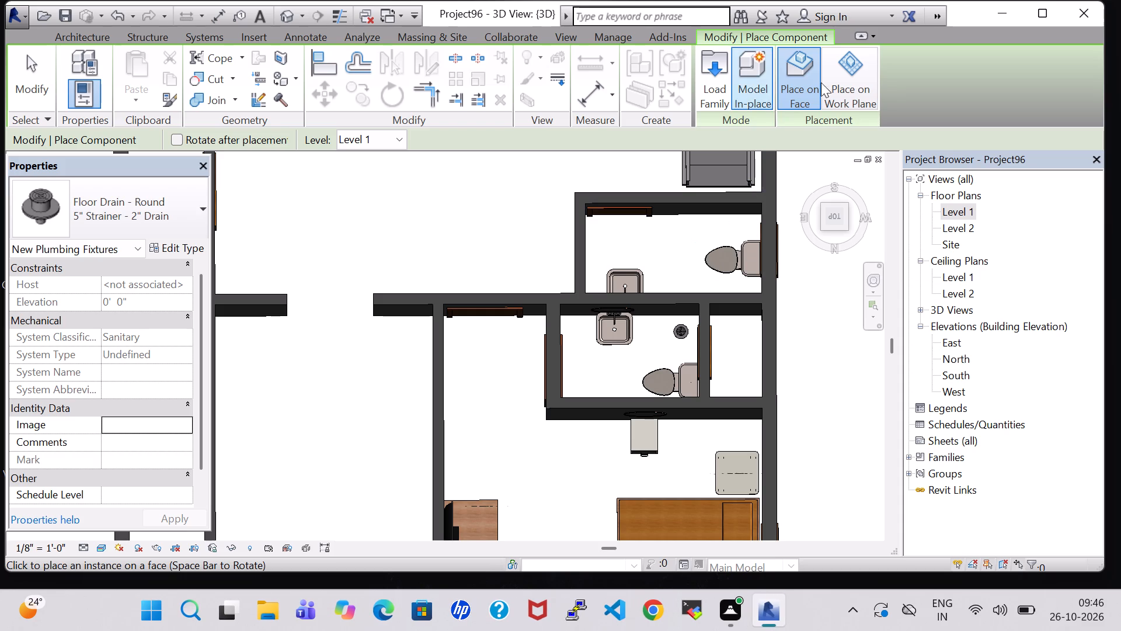
click(840, 82)
scroll(732, 229, up, 6)
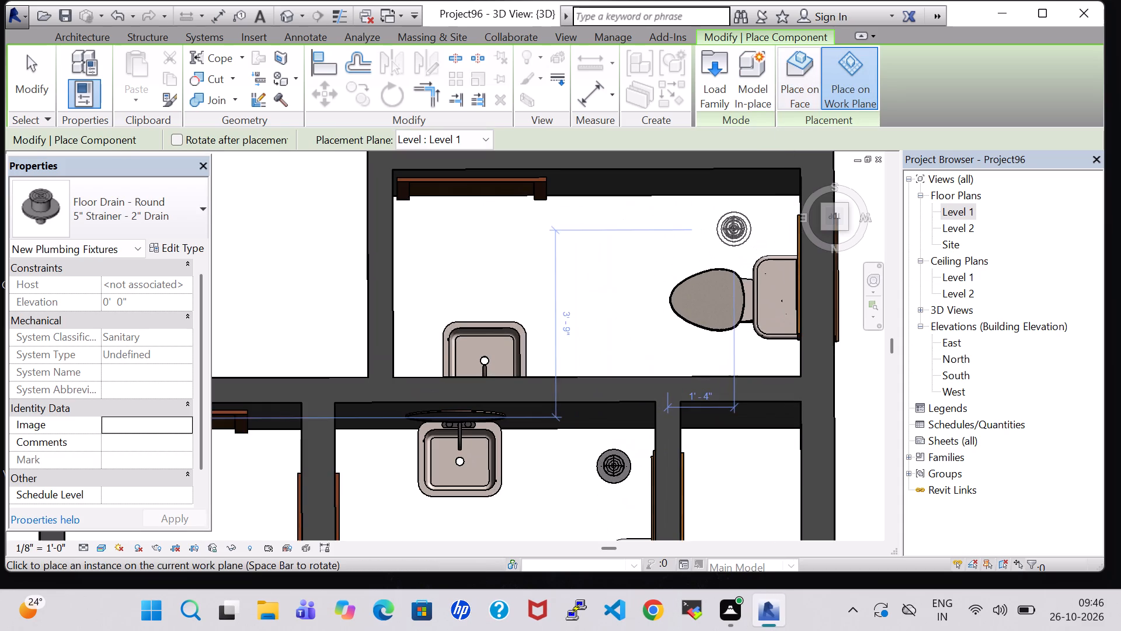
click(705, 217)
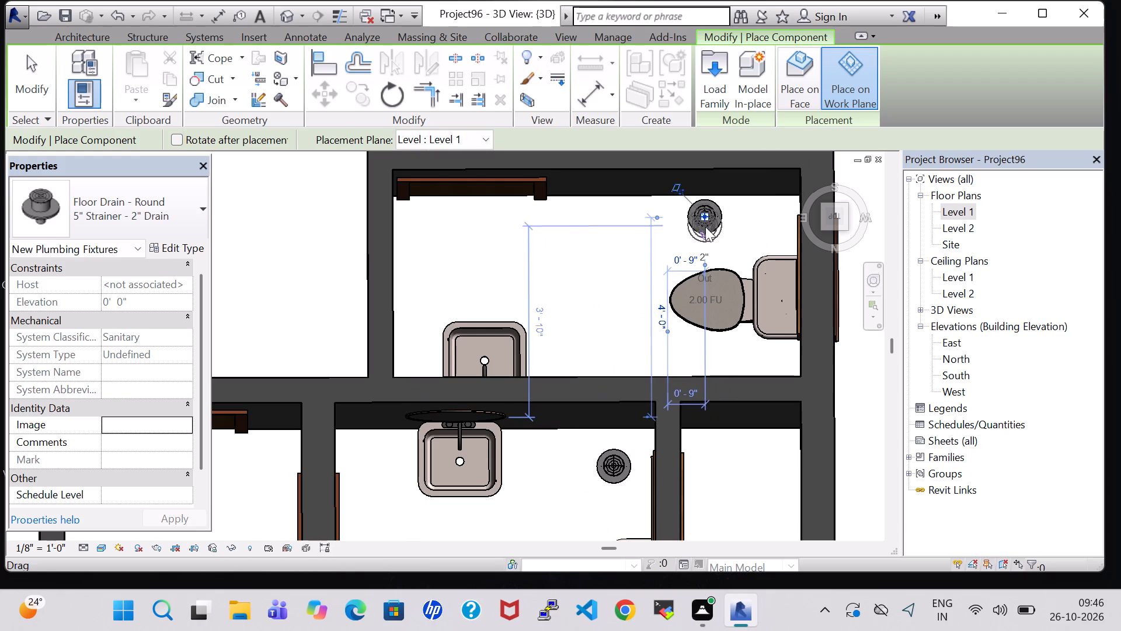
key(Escape)
key(Escape)
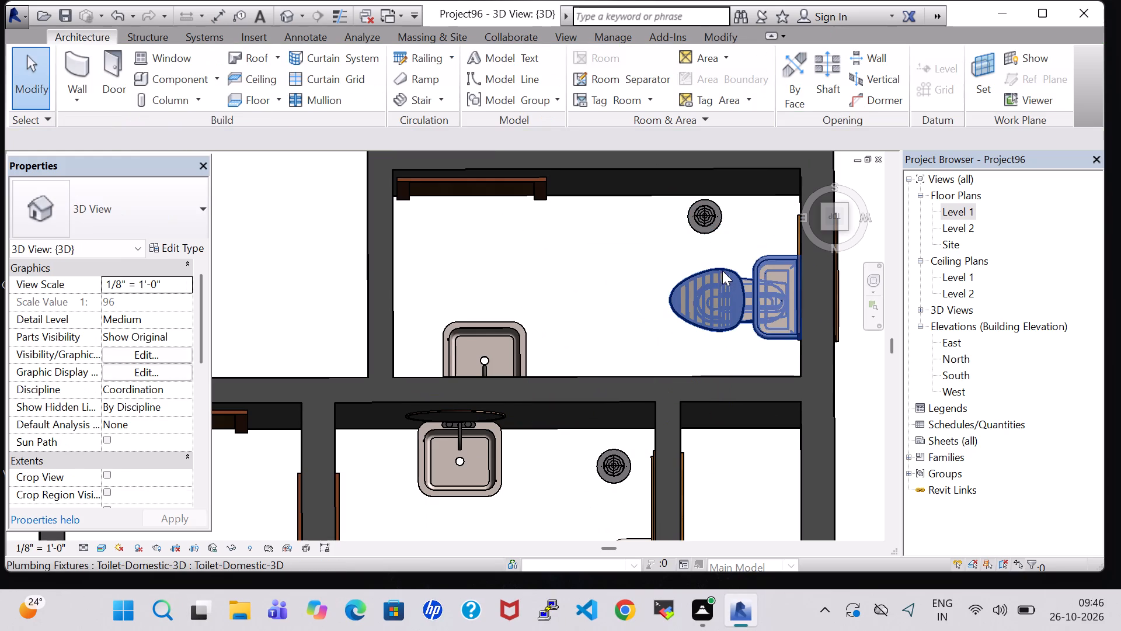
Nudge the second bathroom's toilet north along the west wall, to about 1' 10" from the north wall.
click(722, 271)
key(Right)
key(Right)
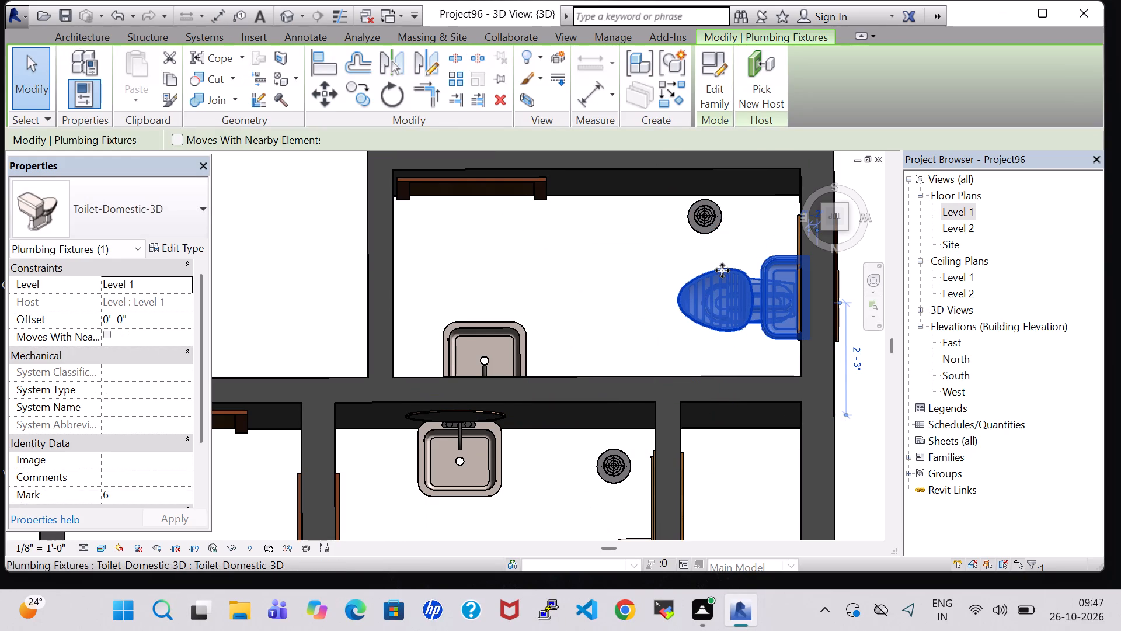
key(Left)
key(Left)
key(Down)
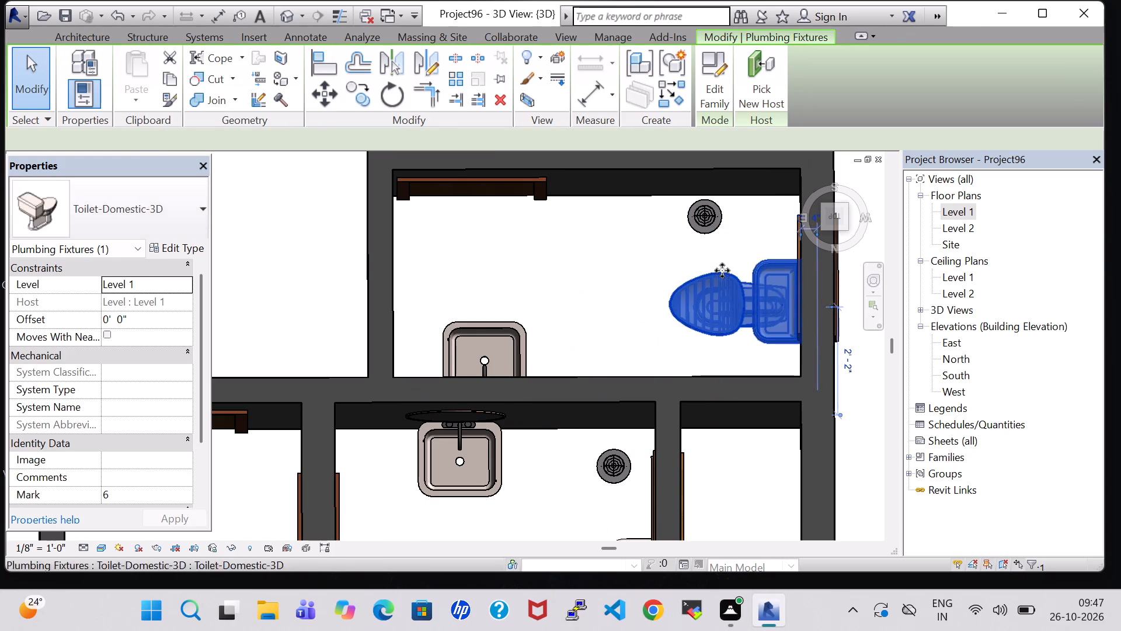
key(Down)
key(Down)
key(Down)
key(Down)
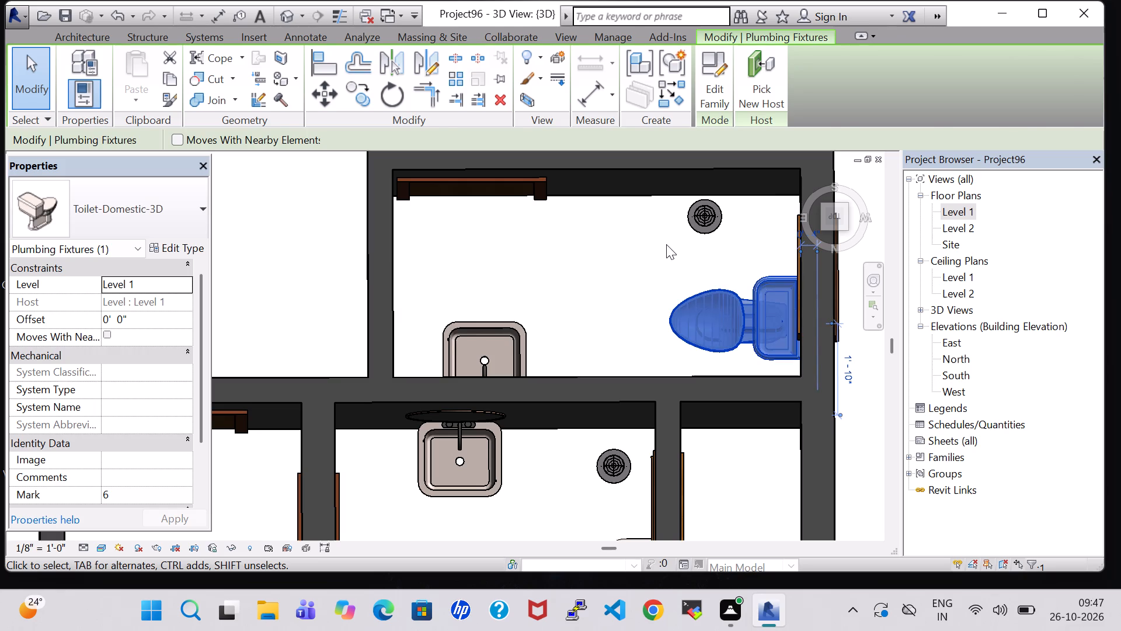
click(666, 244)
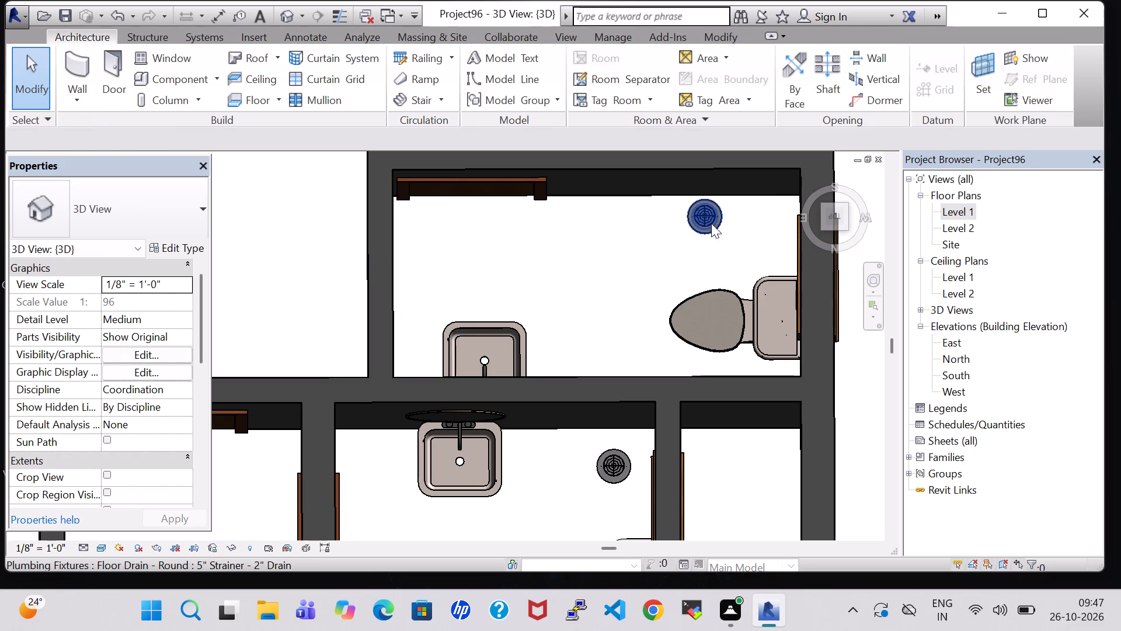
Nudge the second bathroom's round floor drain two increments north, towards the toilet.
click(706, 219)
key(Down)
key(Down)
click(629, 225)
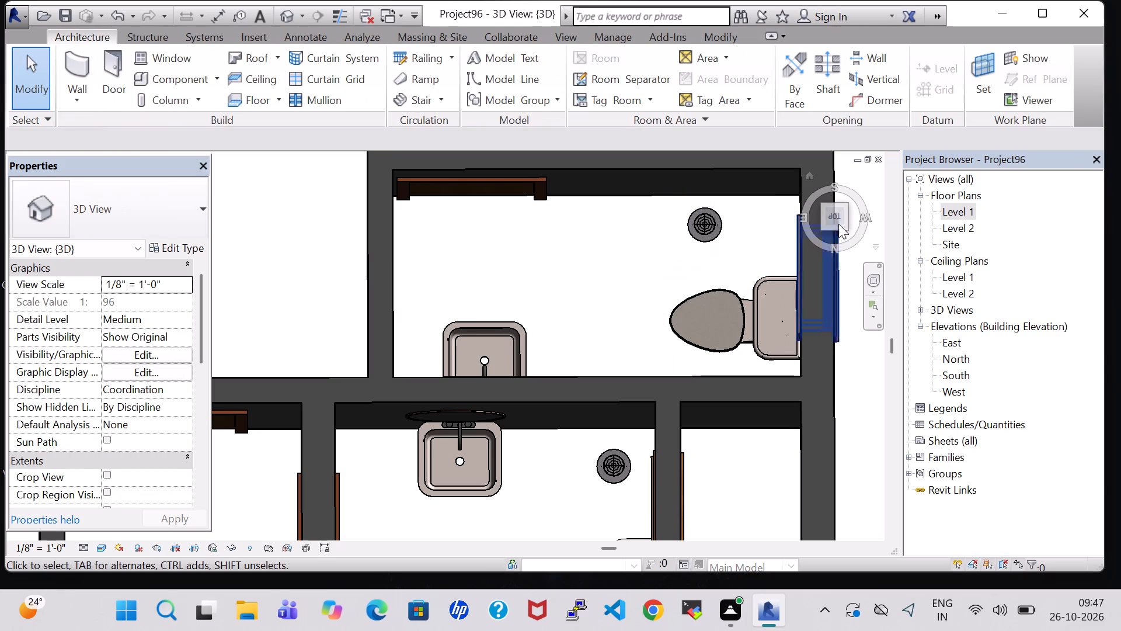
On the Level 1 plan, nudge the second bathroom's toilet two increments south along the west wall and check its position in 3D.
double_click(944, 212)
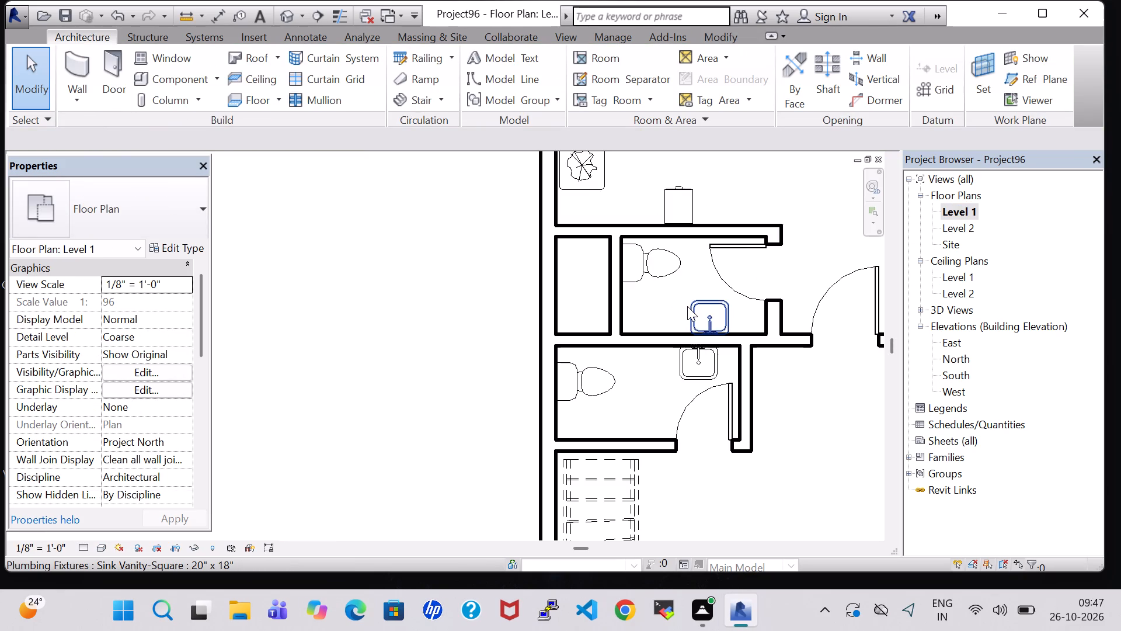
scroll(687, 307, down, 2)
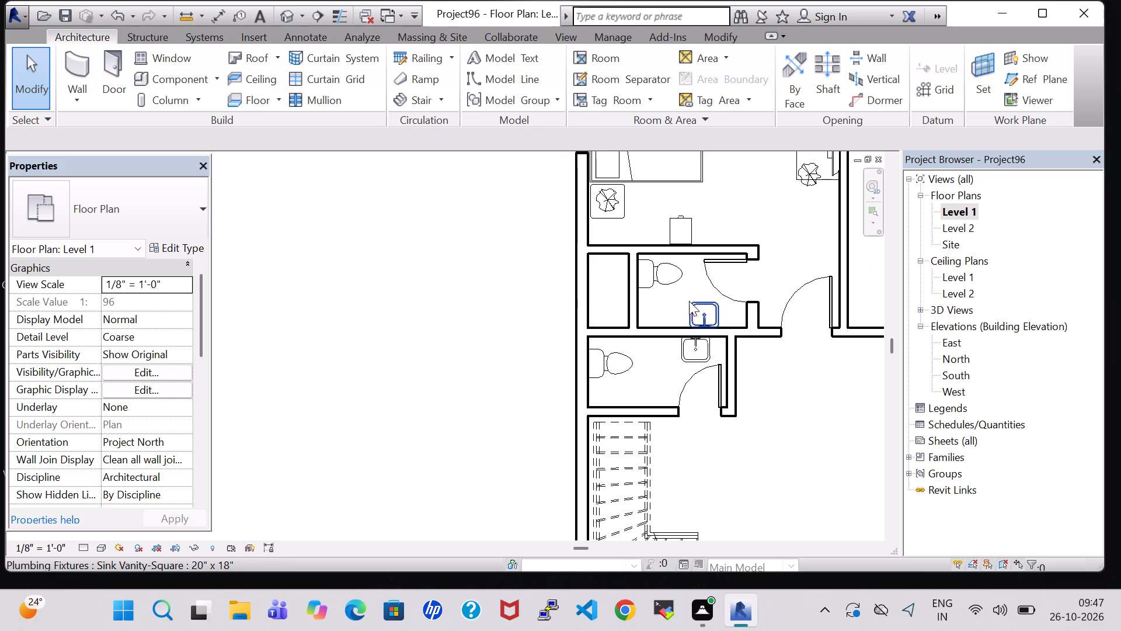
click(610, 355)
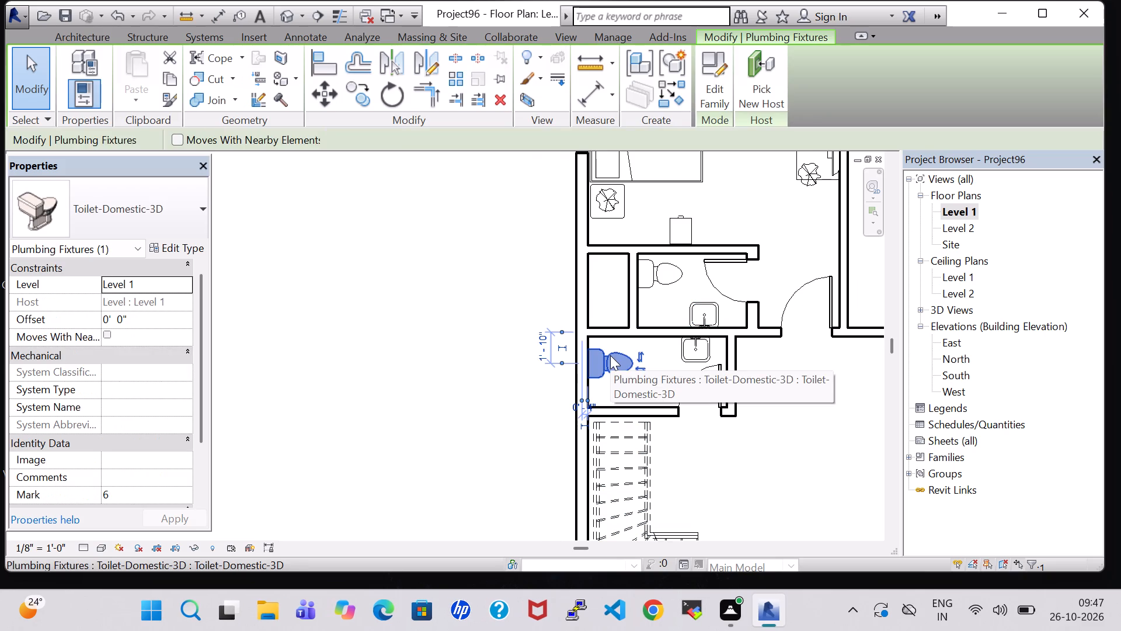
key(Down)
key(Down)
click(820, 398)
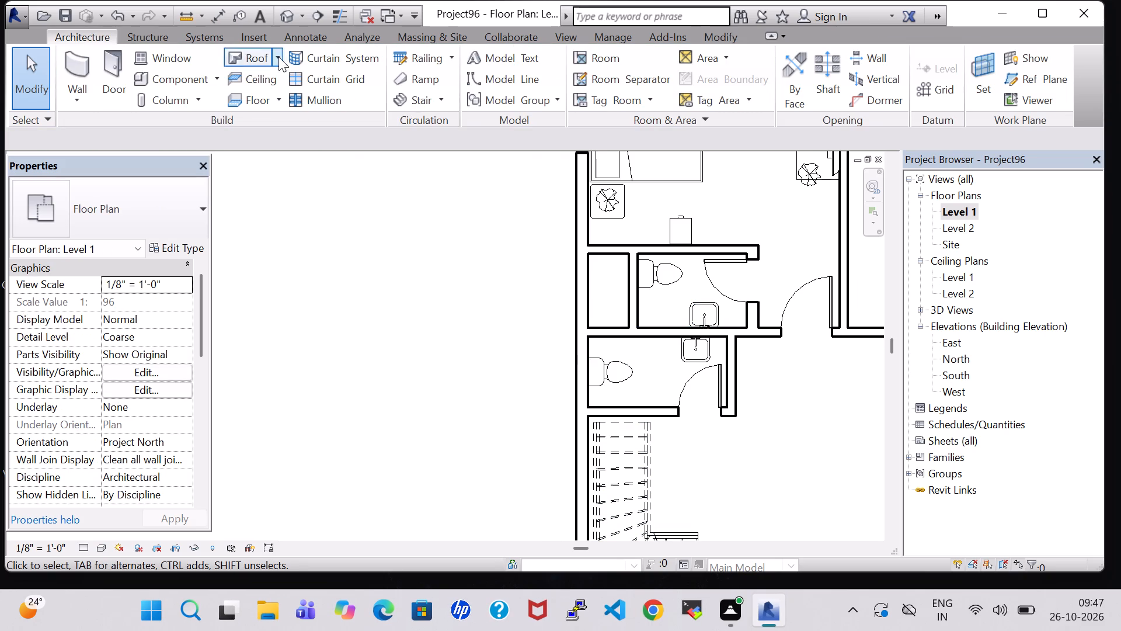
click(278, 14)
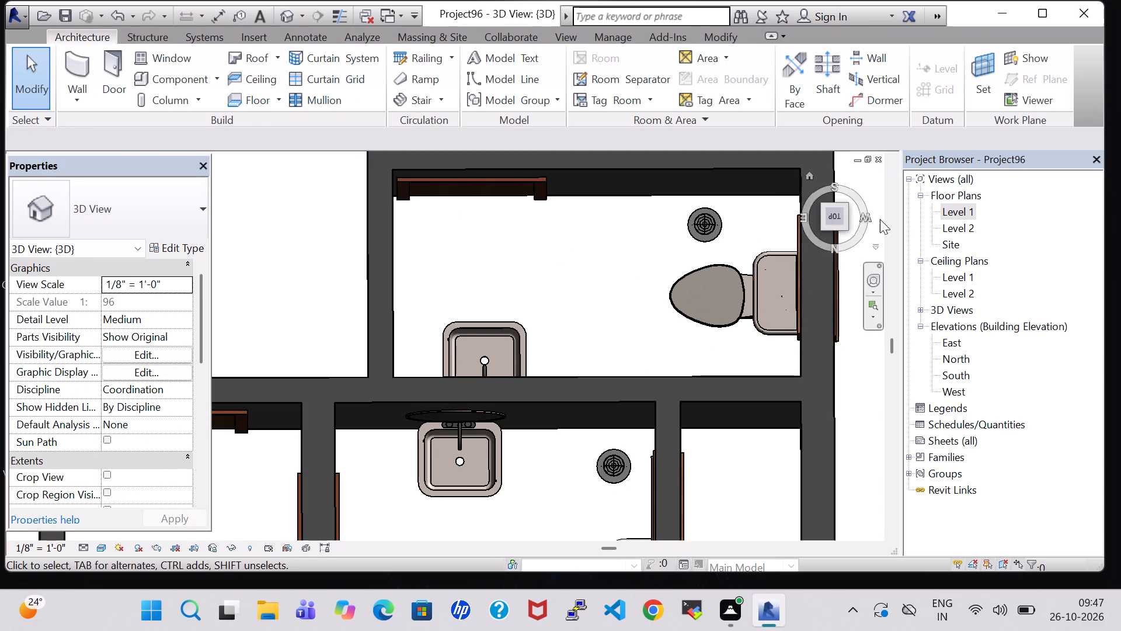
double_click(951, 206)
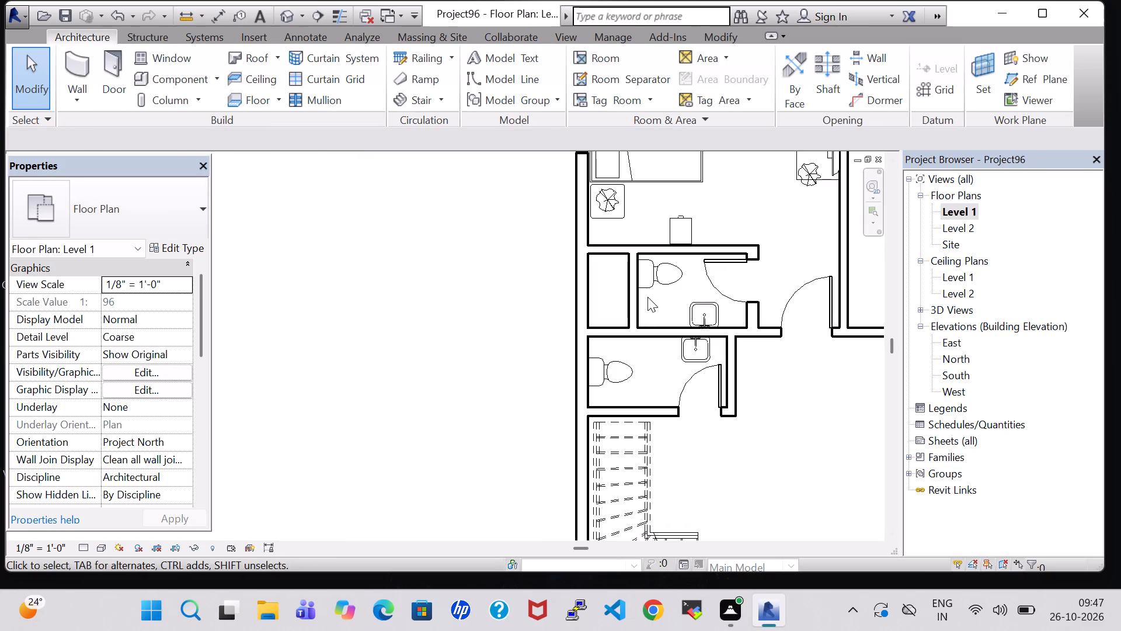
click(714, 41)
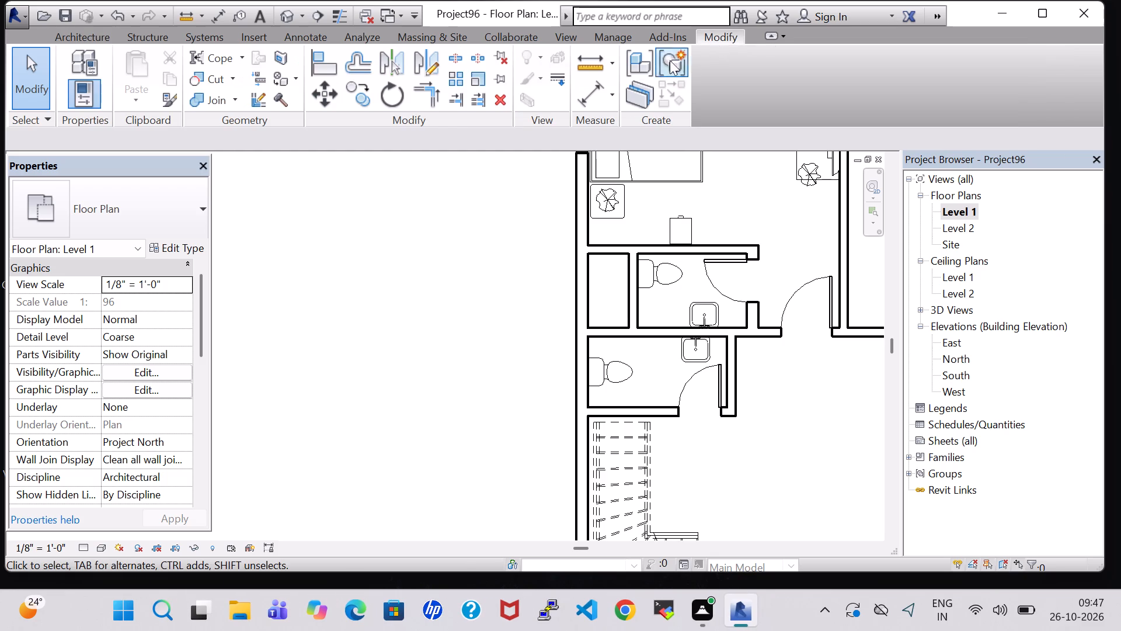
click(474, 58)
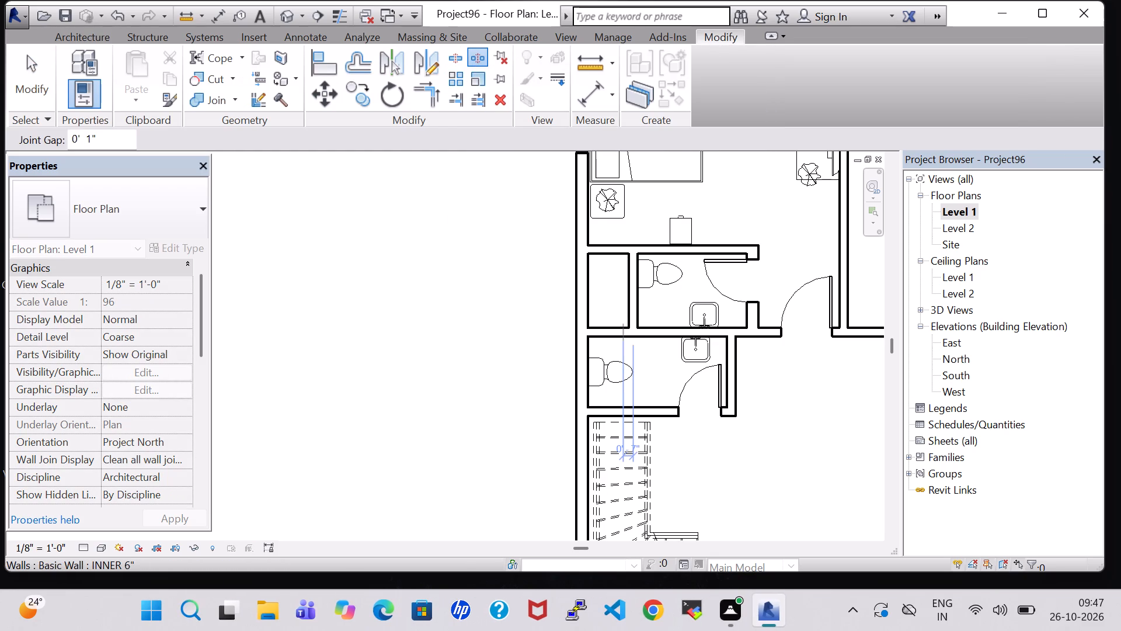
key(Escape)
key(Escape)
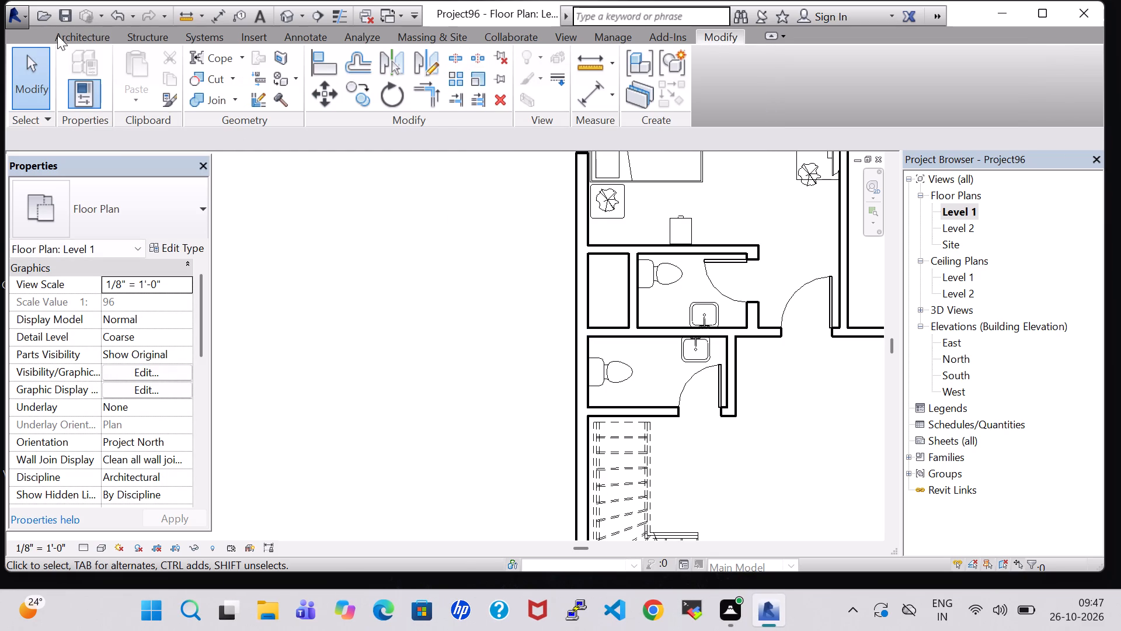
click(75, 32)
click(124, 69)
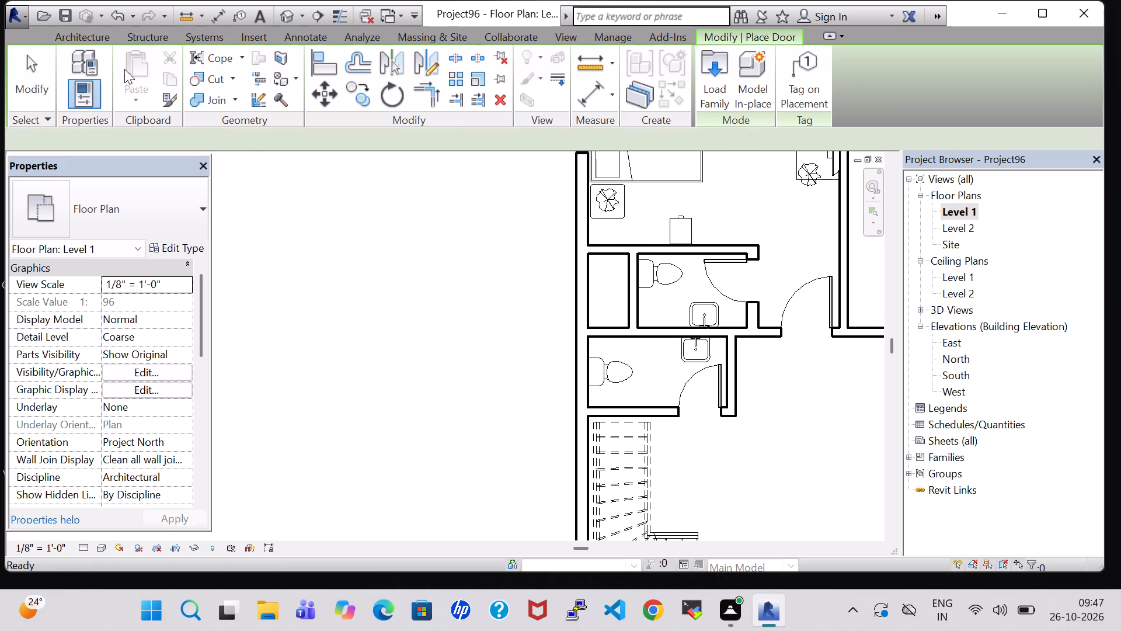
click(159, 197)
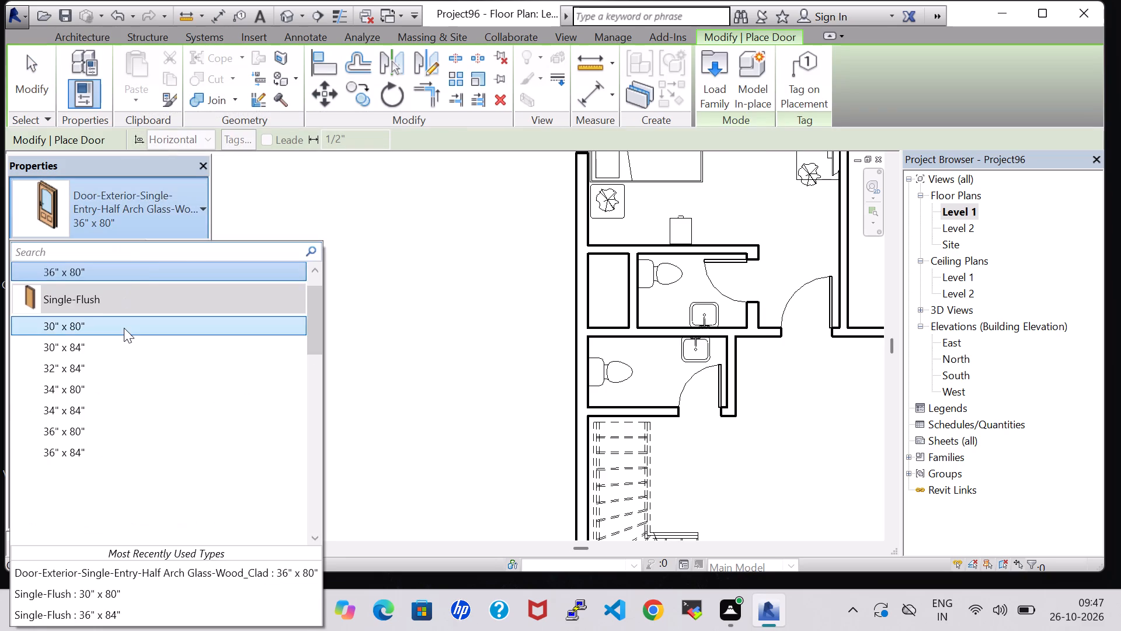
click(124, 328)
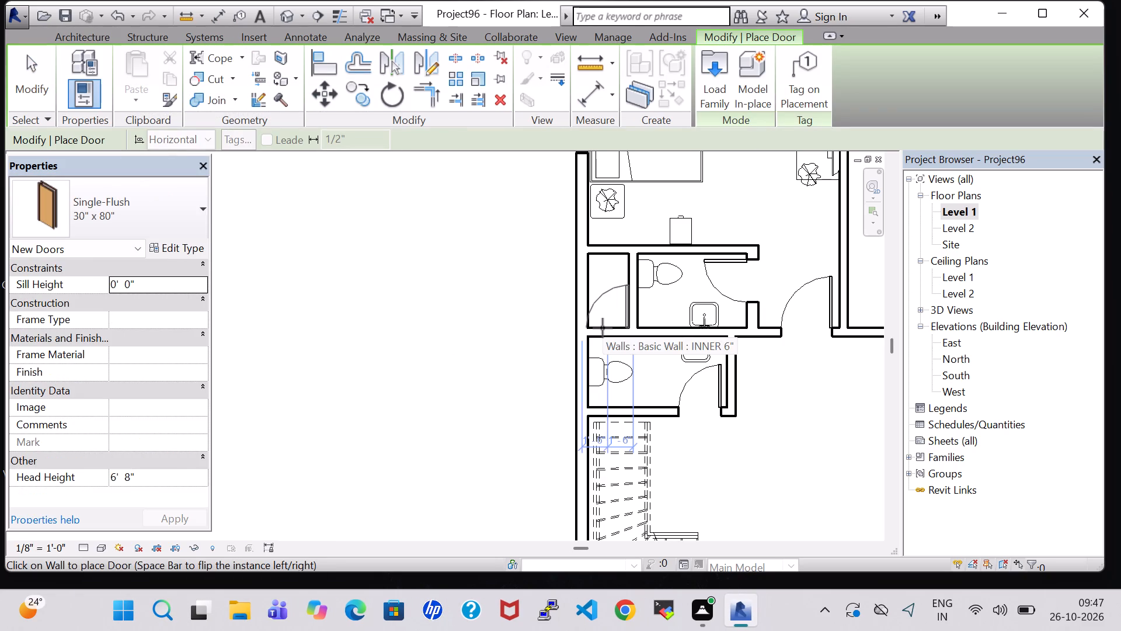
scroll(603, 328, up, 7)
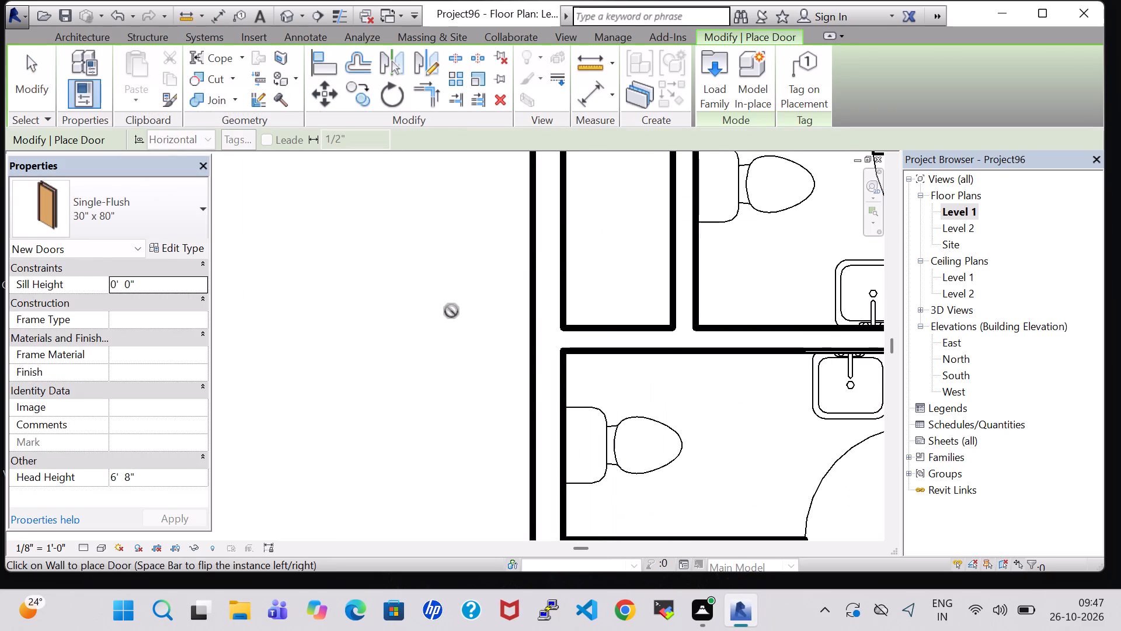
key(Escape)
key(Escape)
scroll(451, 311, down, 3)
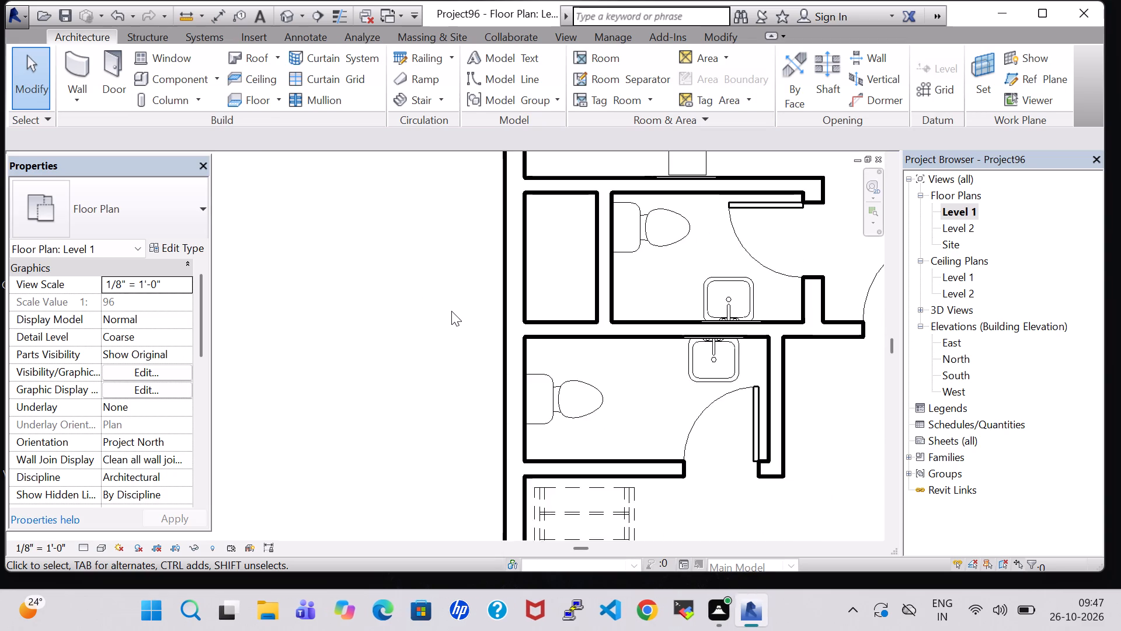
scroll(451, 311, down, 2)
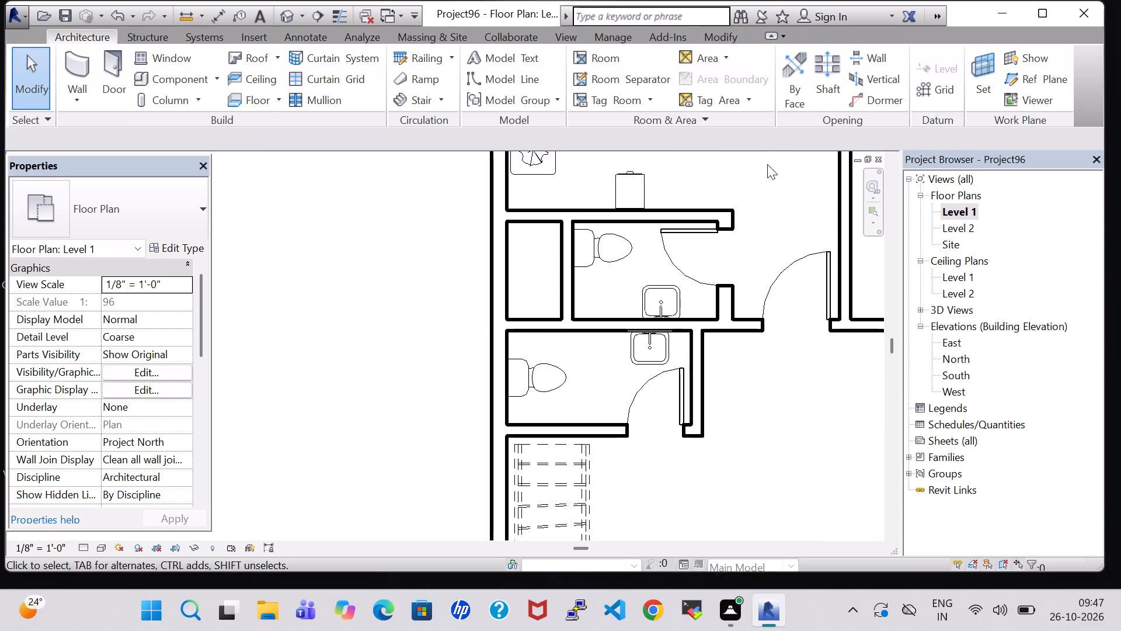
Split the INNER 6" wall between the two bathrooms where the first bathroom's west wall meets it, unjoining the conflicting elements.
click(733, 42)
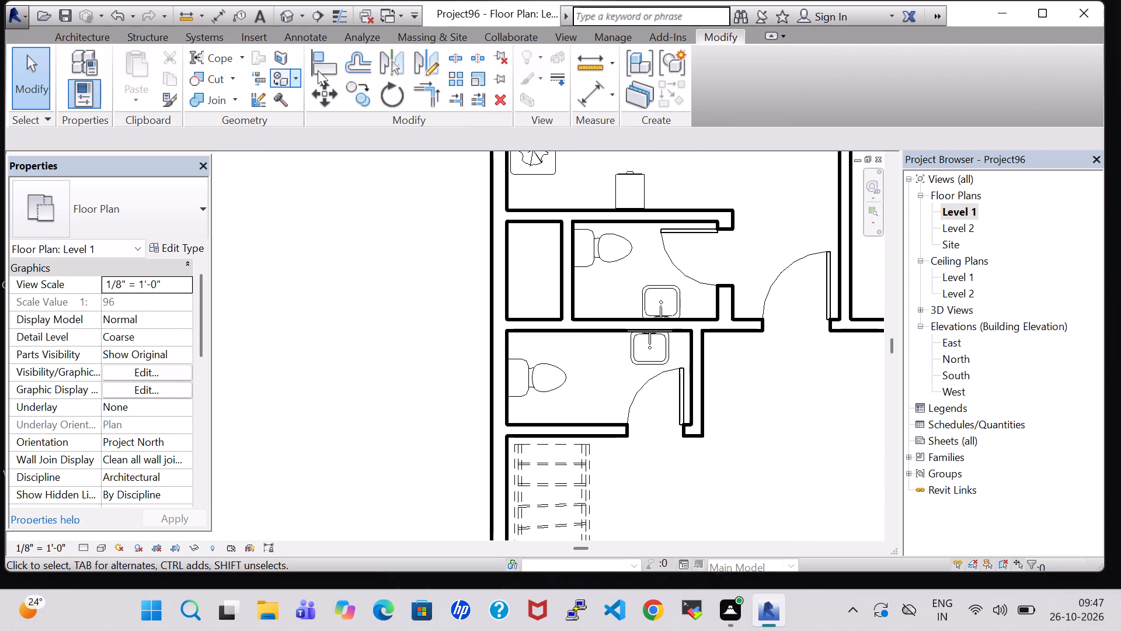
click(482, 63)
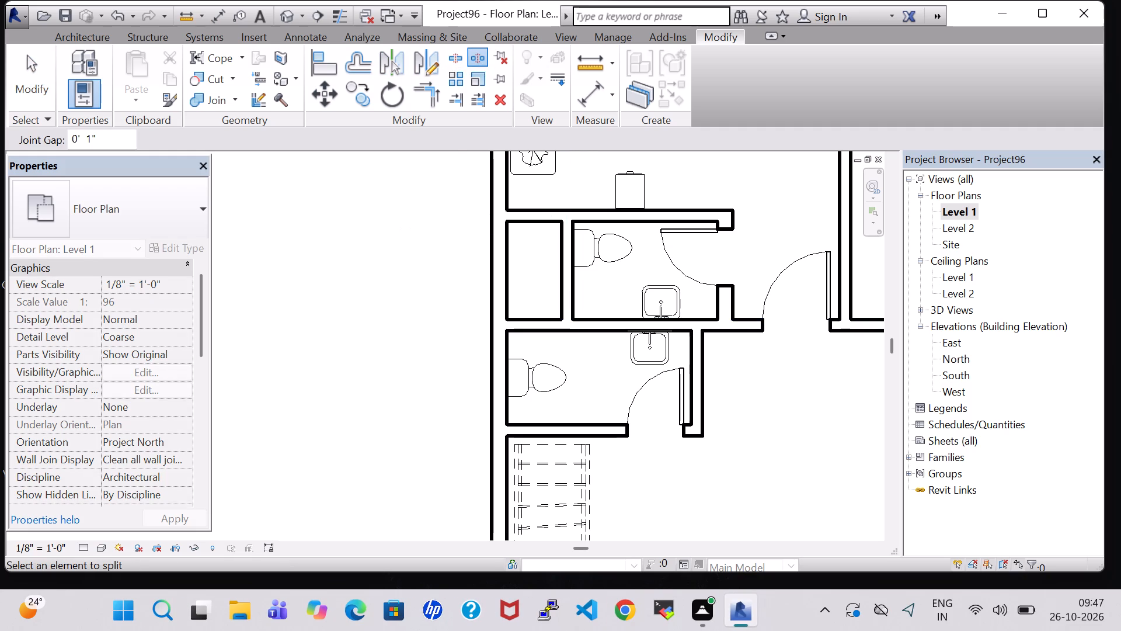
scroll(568, 325, up, 7)
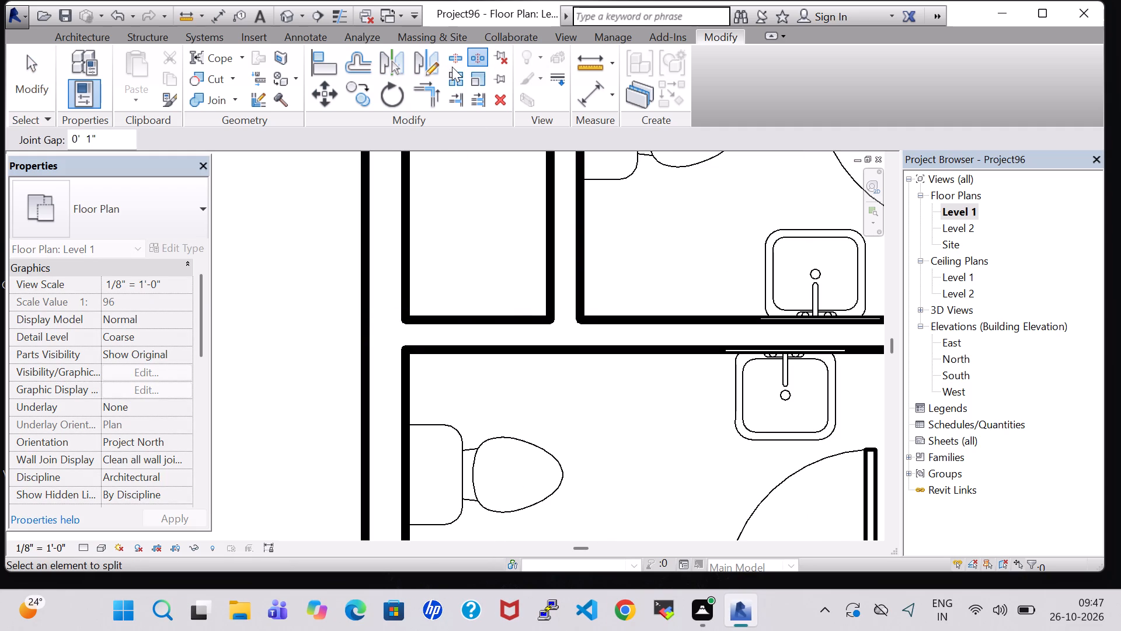
click(452, 67)
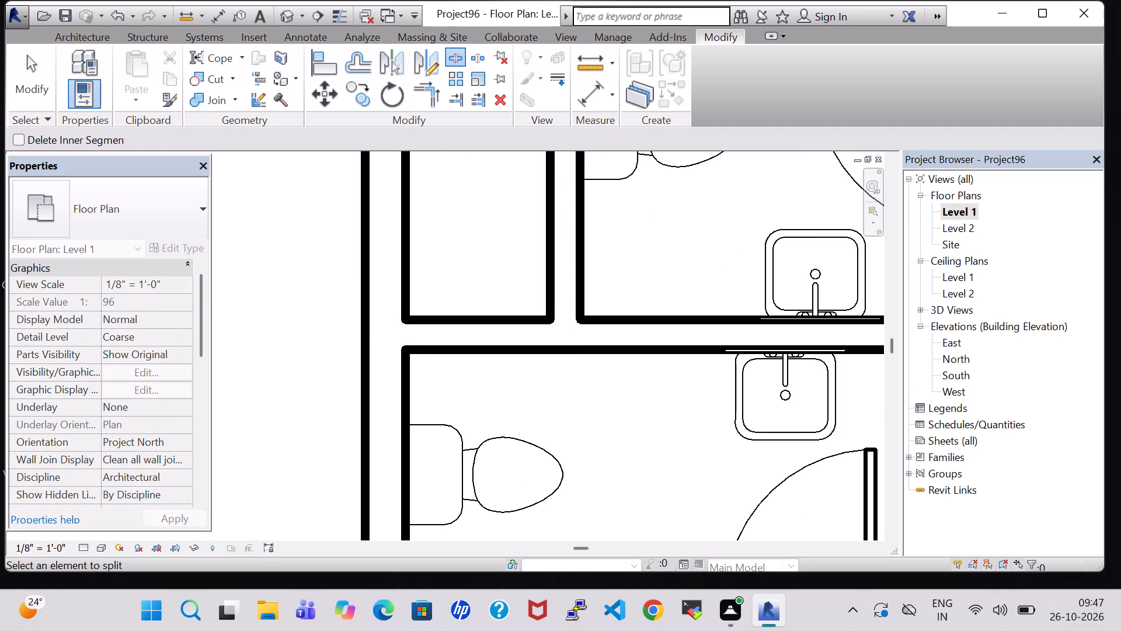
click(564, 323)
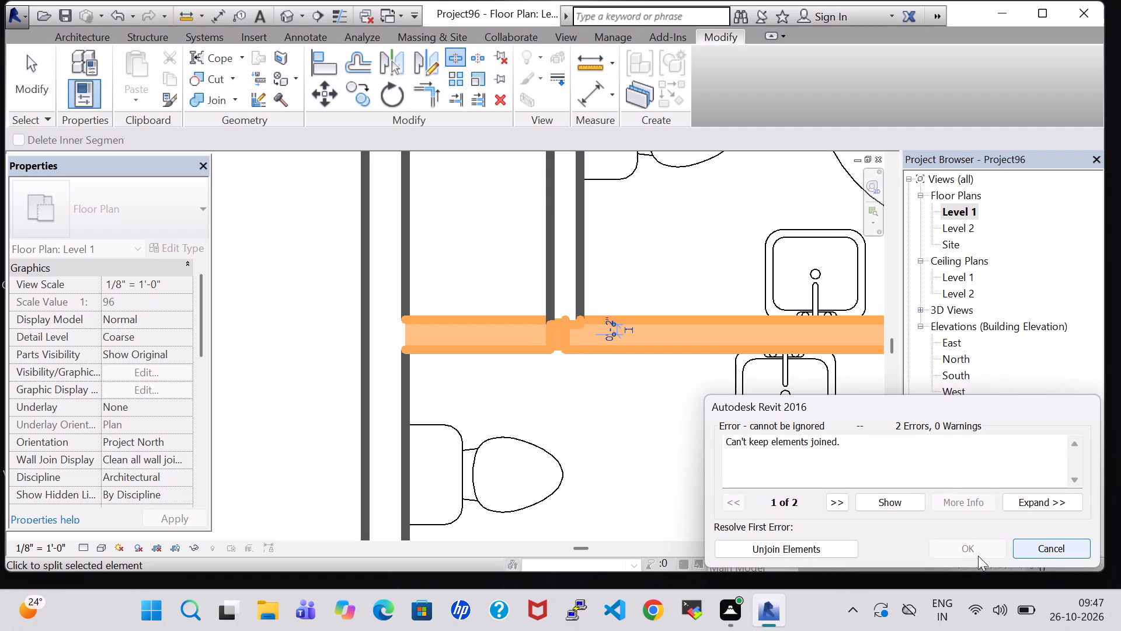
click(746, 547)
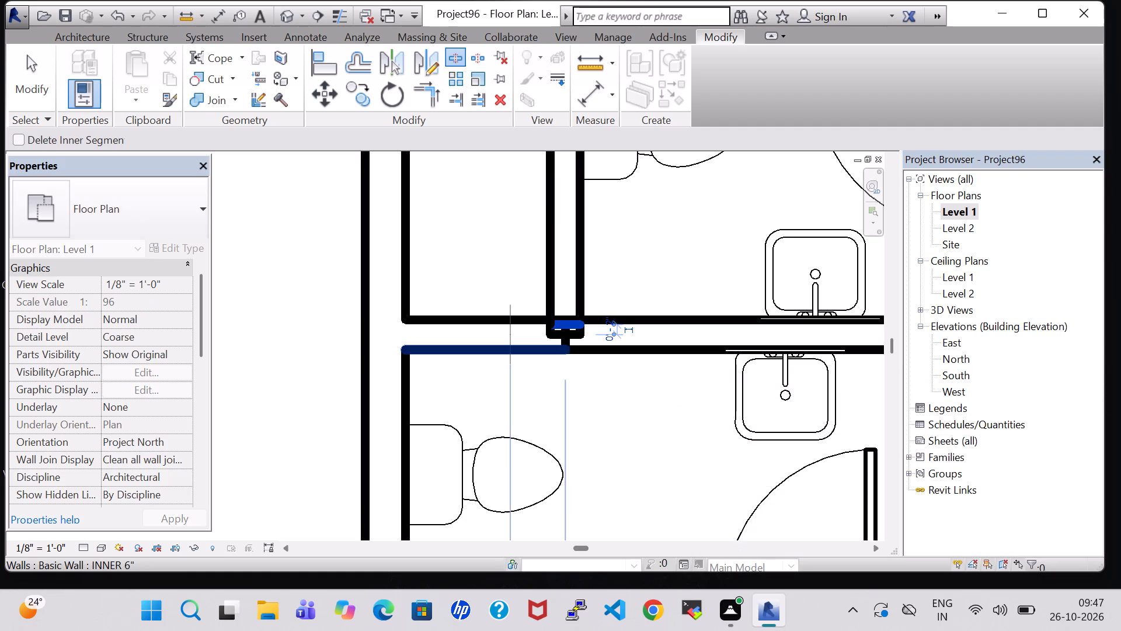
key(Escape)
key(Escape)
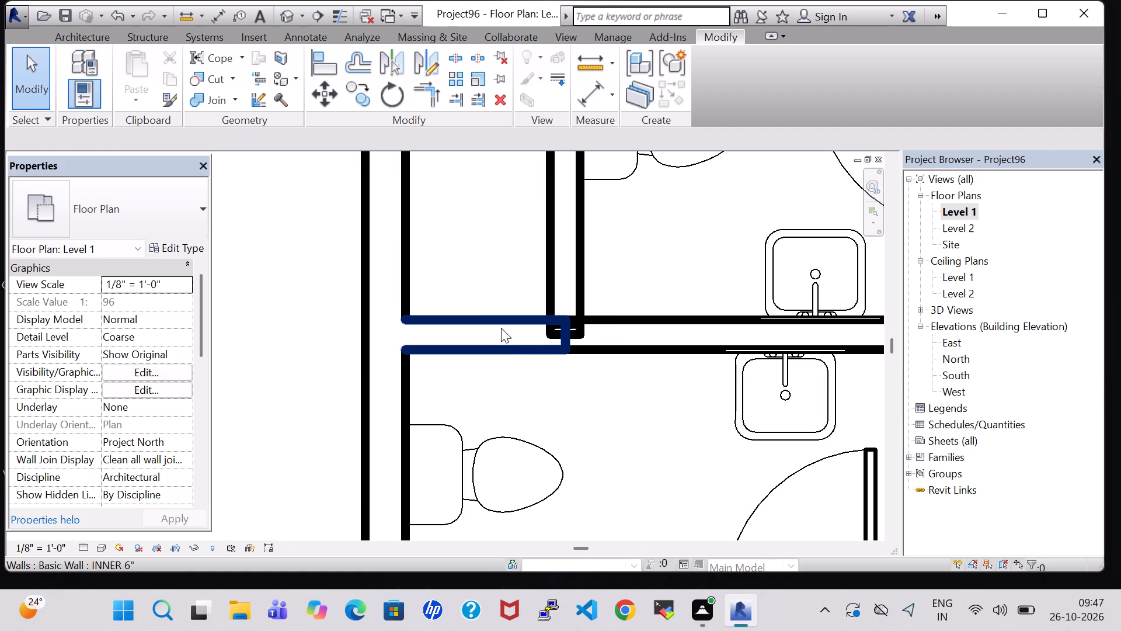
Delete the split-off wall segment south of the narrow enclosed space, plus the short leftover wall piece at the junction.
click(501, 328)
key(Delete)
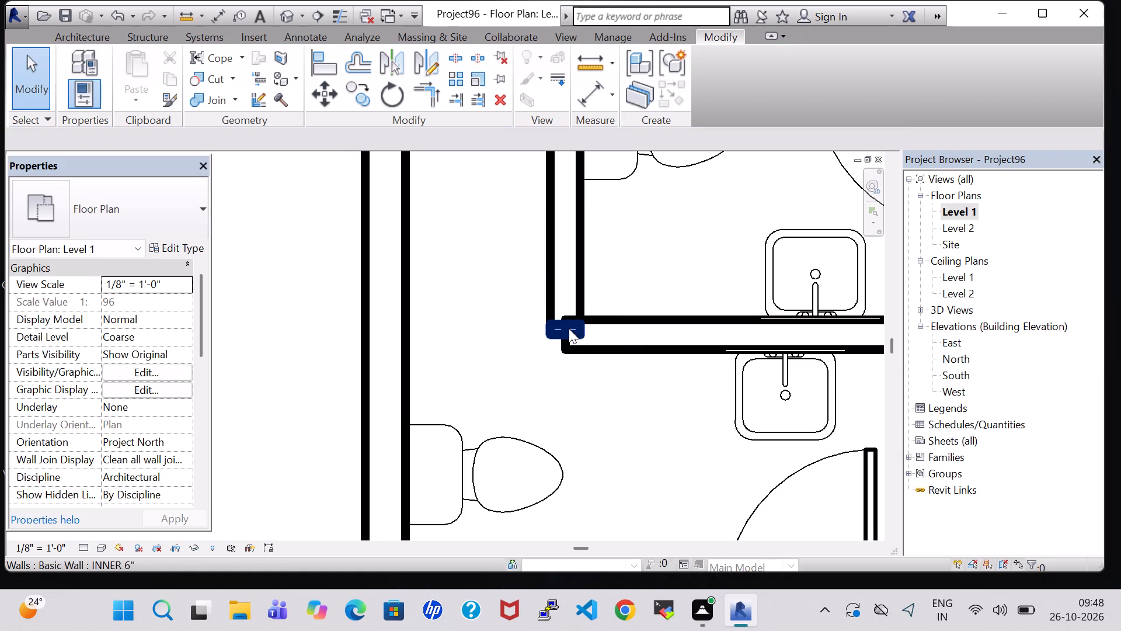
click(567, 331)
key(Delete)
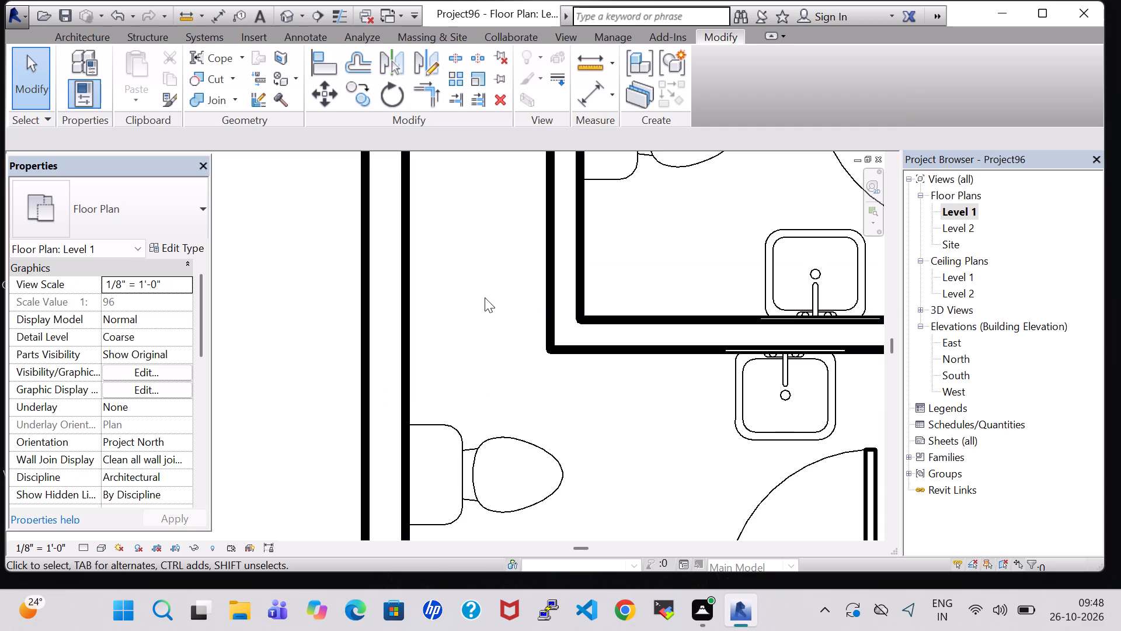
click(485, 297)
Draw a room separation line about 2' 8" long across the opened gap, from the wall corner west to the exterior wall.
scroll(485, 297, down, 6)
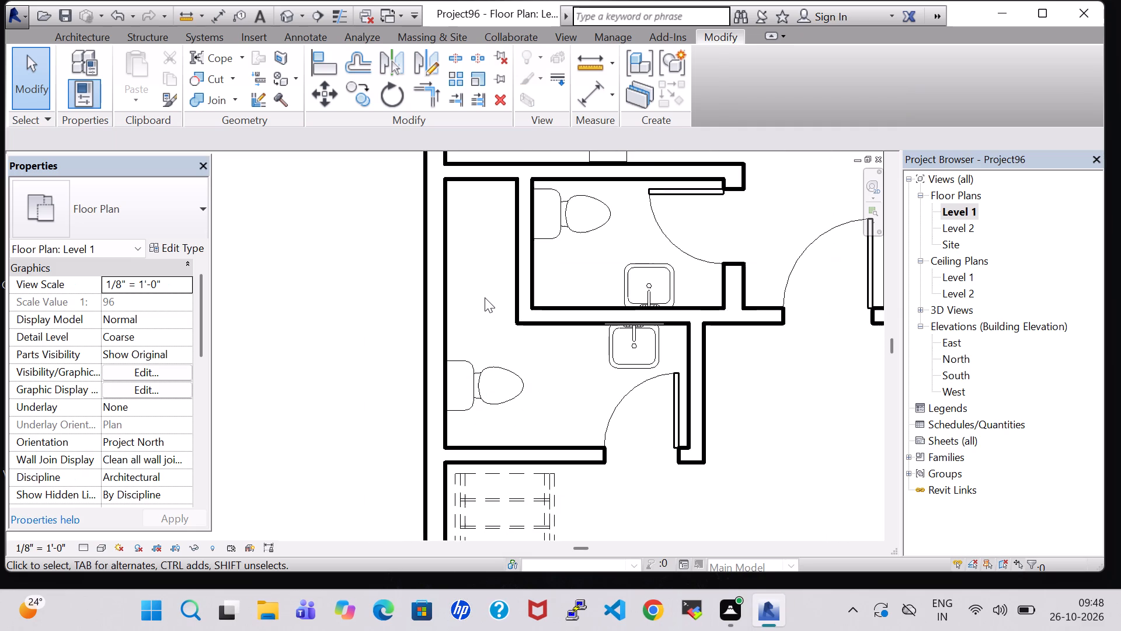
click(104, 32)
click(588, 86)
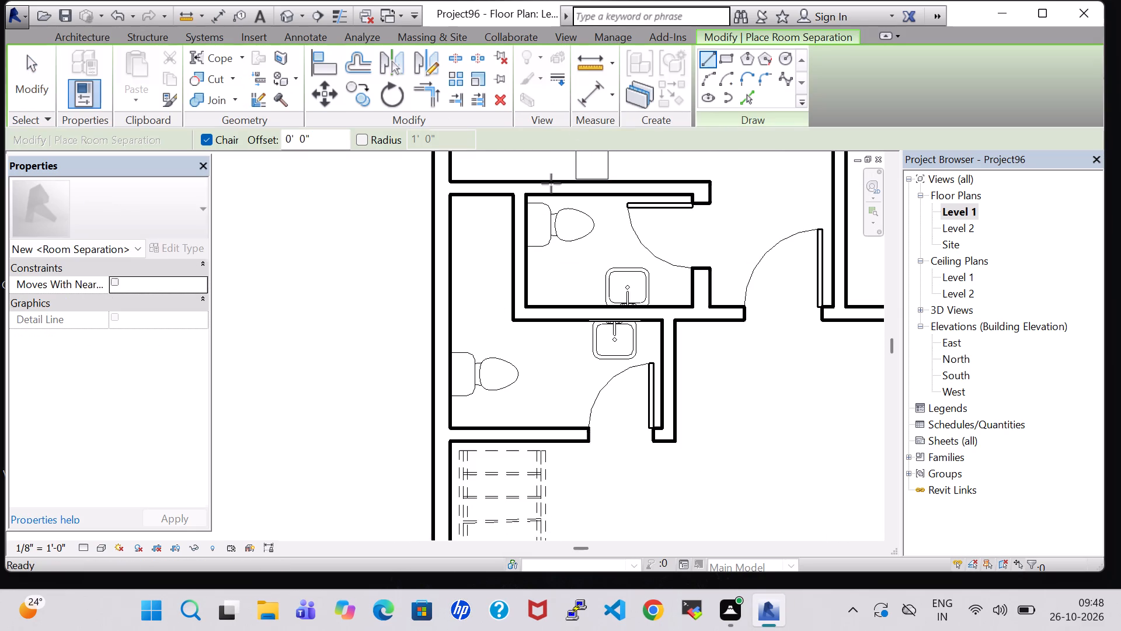
click(514, 315)
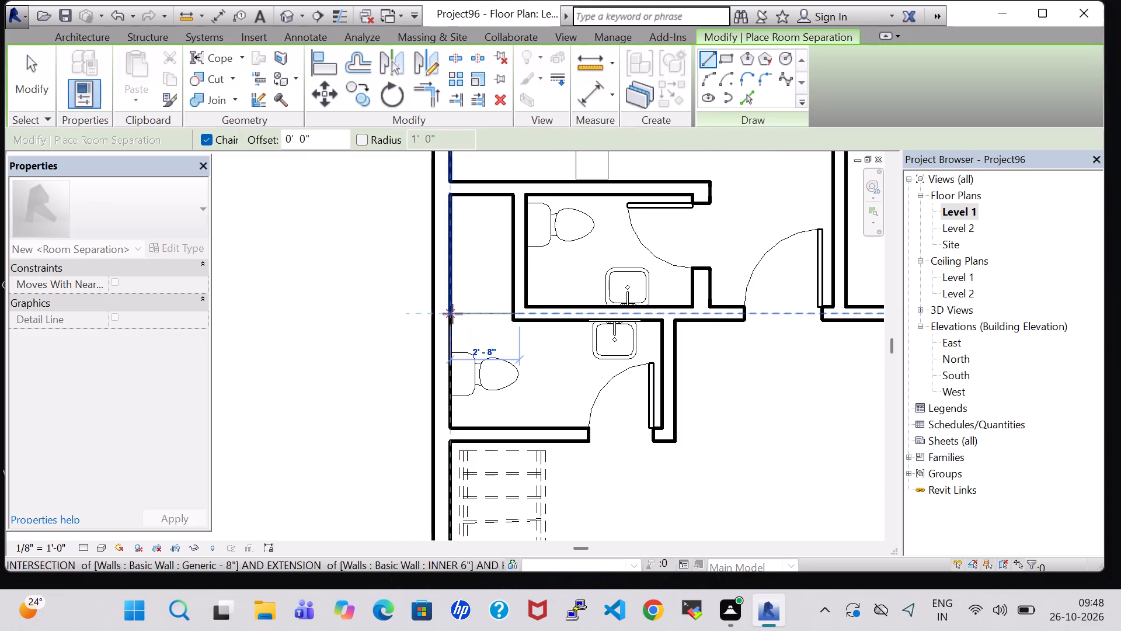
click(450, 314)
key(Escape)
key(Escape)
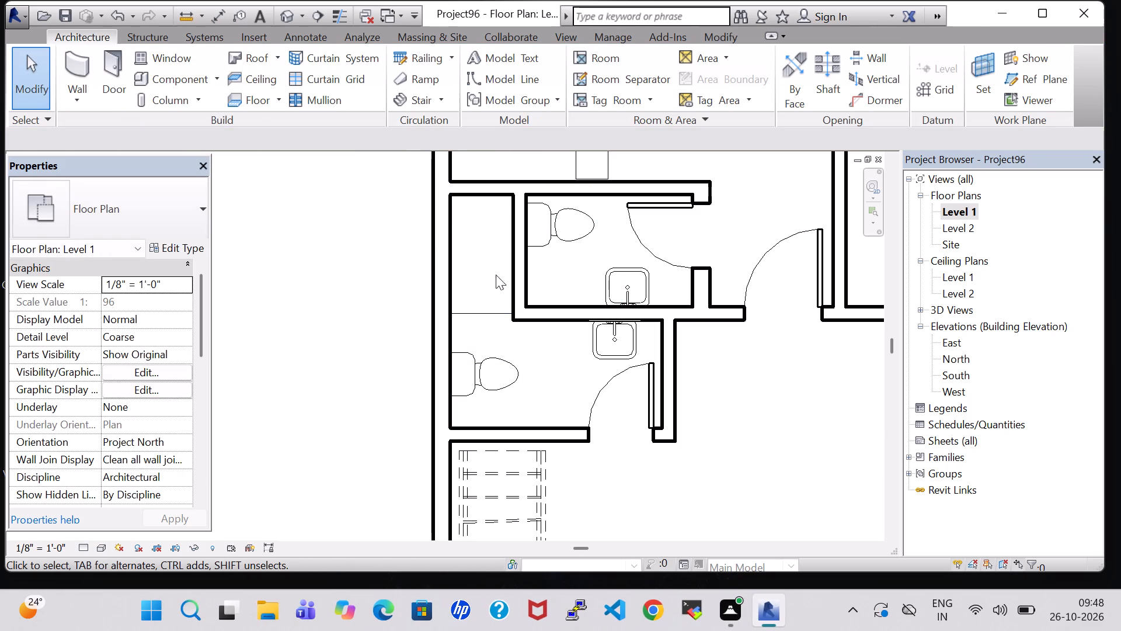
Examine both bathrooms and the opened wall gap from several angles in the 3D view.
click(289, 10)
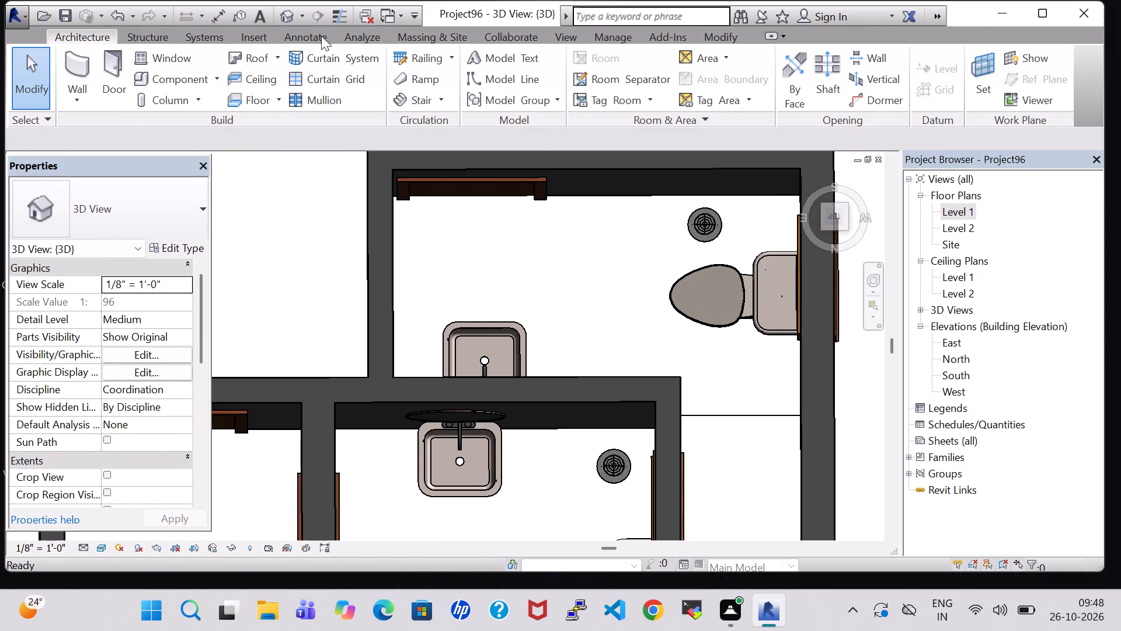
scroll(525, 271, down, 2)
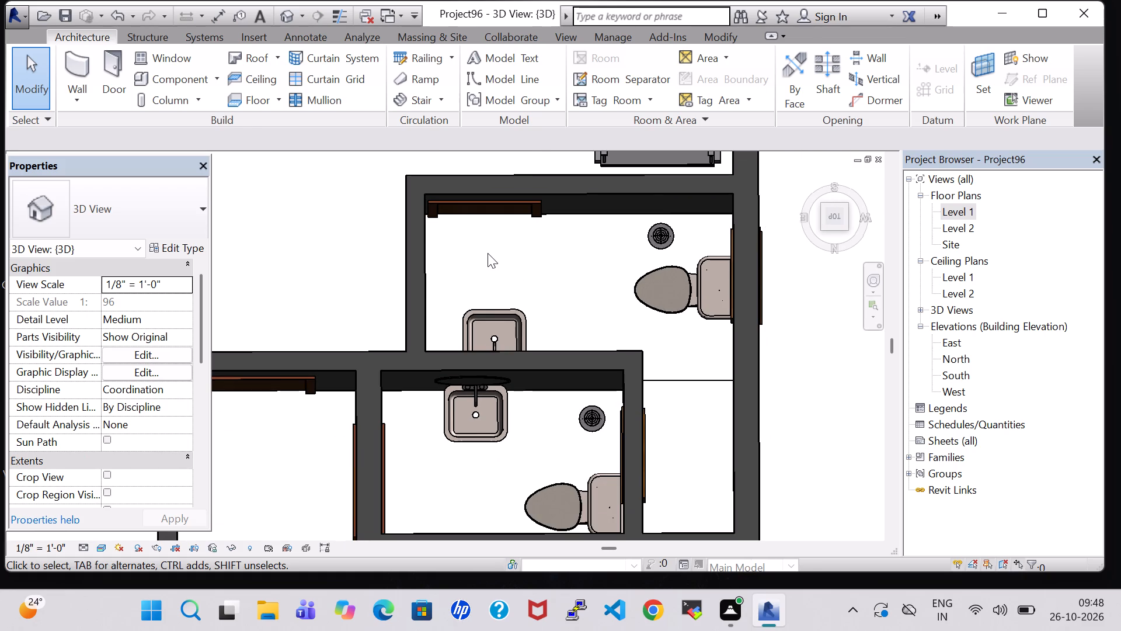
shift+middle_drag(488, 253, 506, 259)
shift+middle_drag(497, 246, 608, 235)
shift+scroll(608, 235, up, 1)
middle_drag(547, 226, 579, 498)
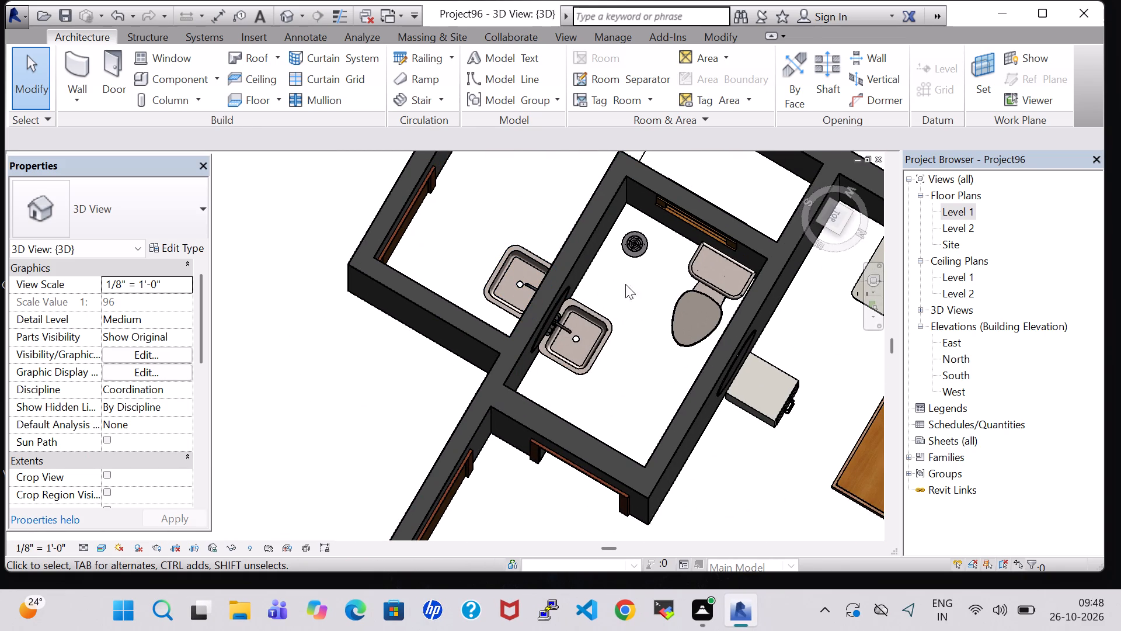
shift+middle_drag(653, 290, 624, 369)
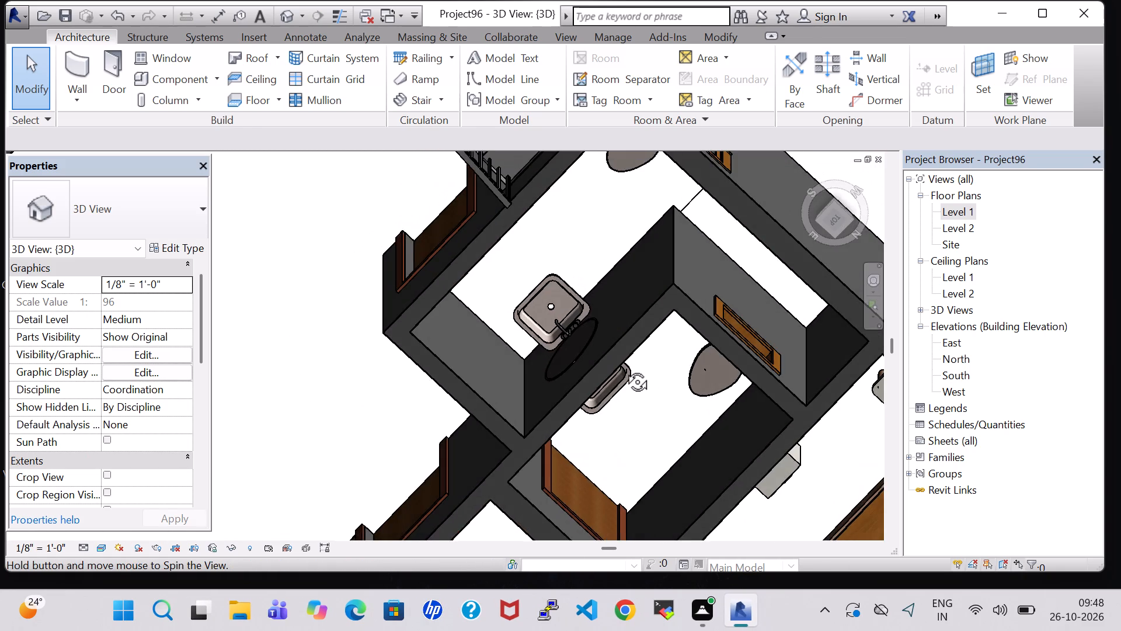
shift+middle_drag(624, 369, 583, 318)
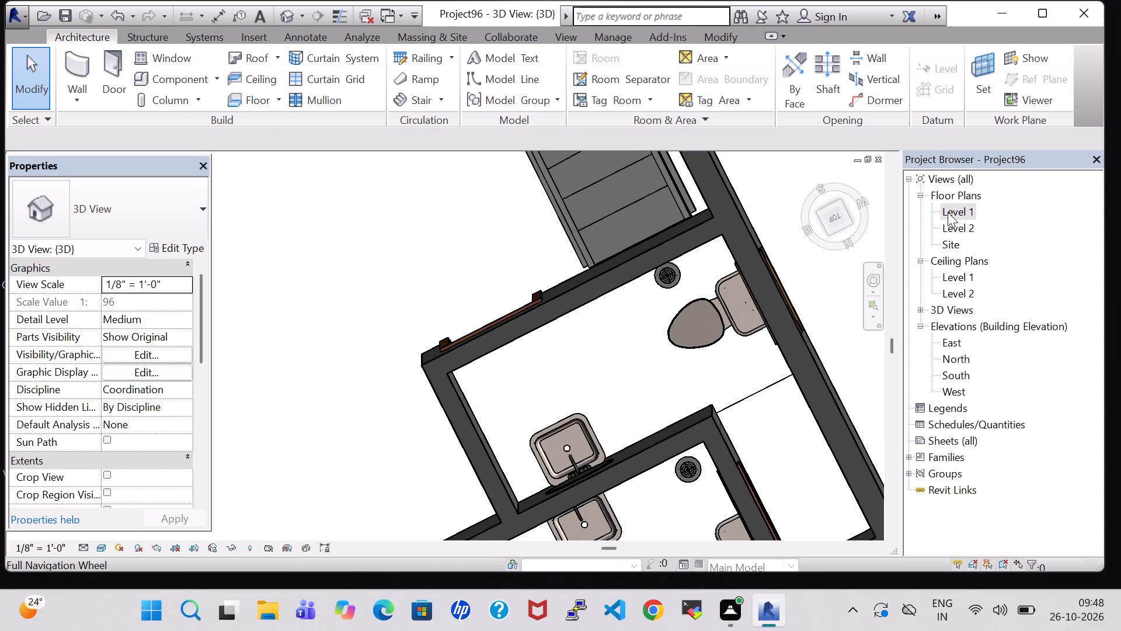
On the Level 1 plan, place a tagged room in the furnished northwest bedroom.
double_click(948, 212)
scroll(565, 296, down, 3)
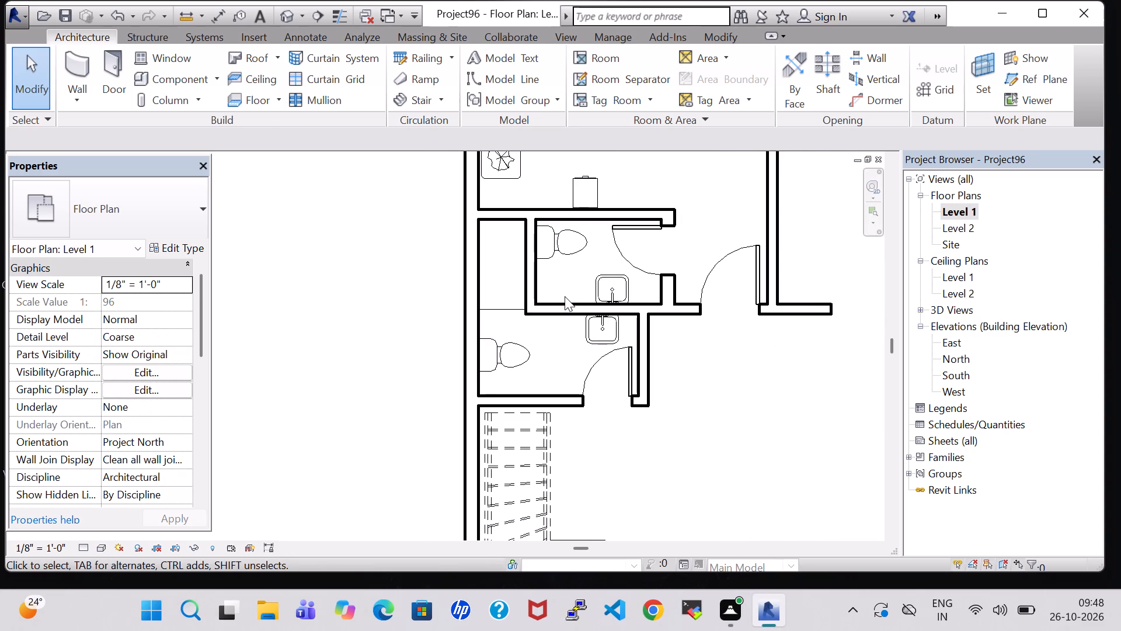
middle_drag(664, 431, 671, 376)
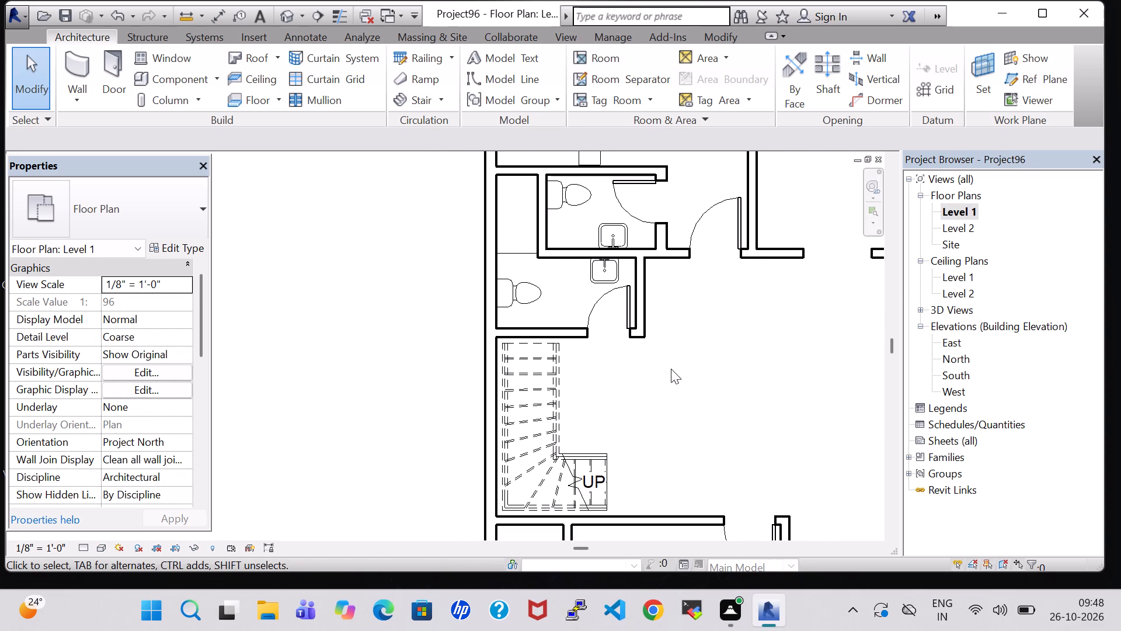
scroll(605, 383, down, 2)
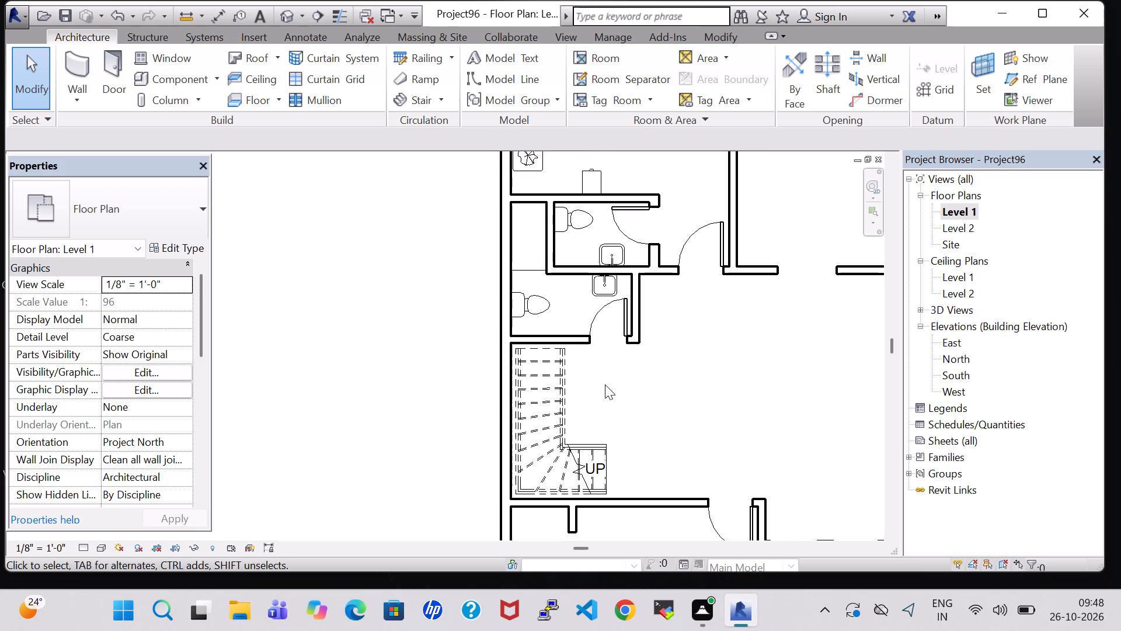
middle_click(605, 384)
middle_drag(722, 335, 687, 455)
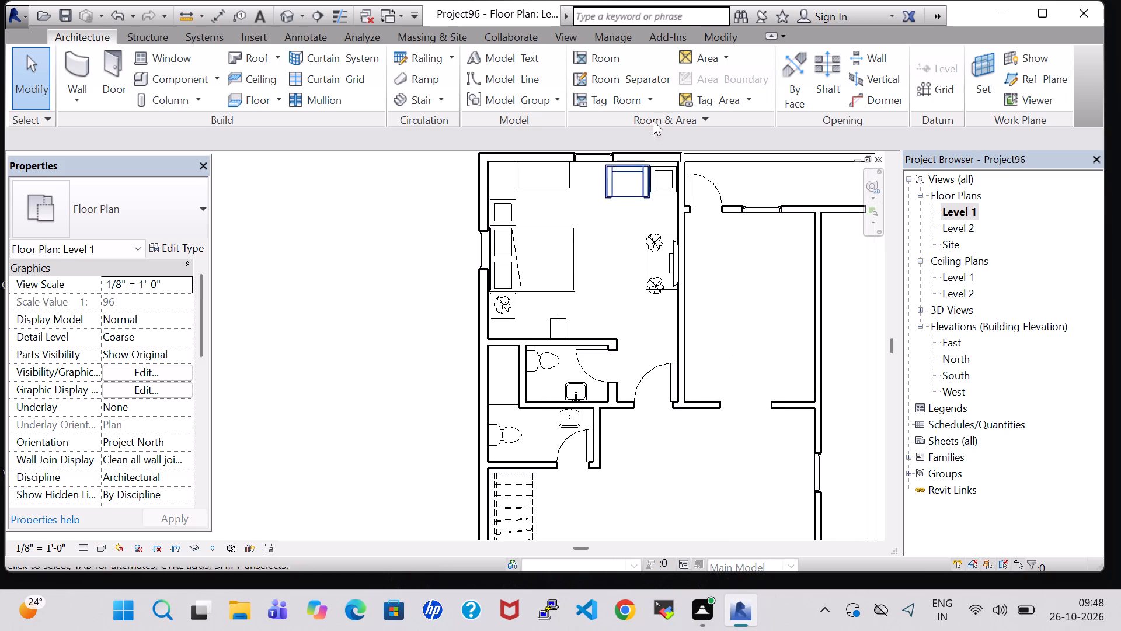
click(588, 63)
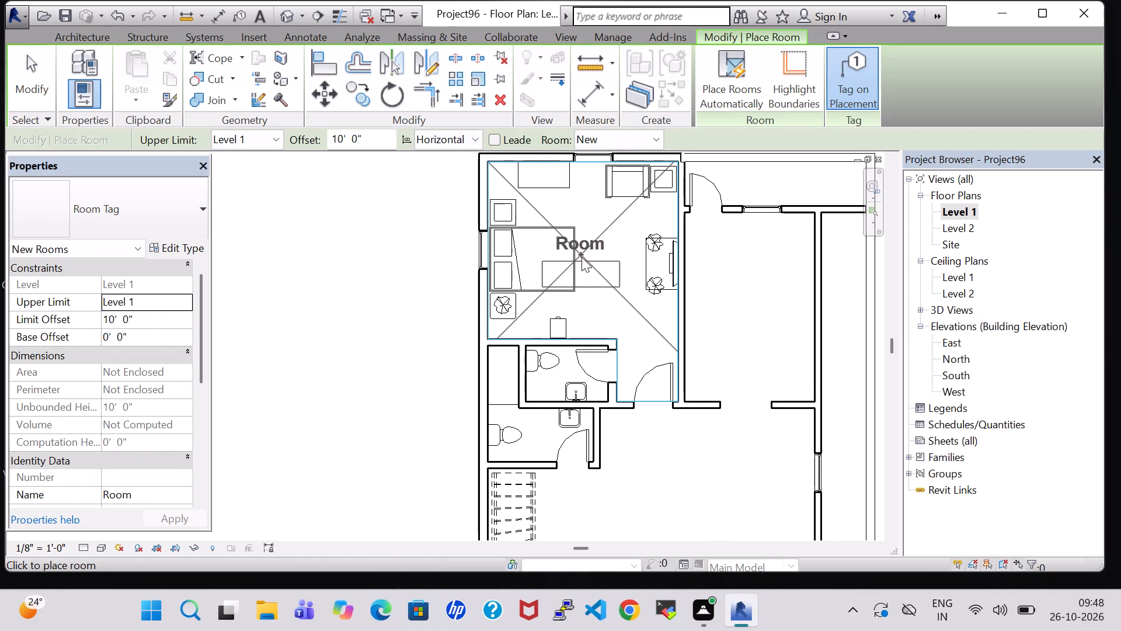
click(582, 257)
key(Escape)
key(Escape)
Select the northwest bedroom's room tag.
click(582, 243)
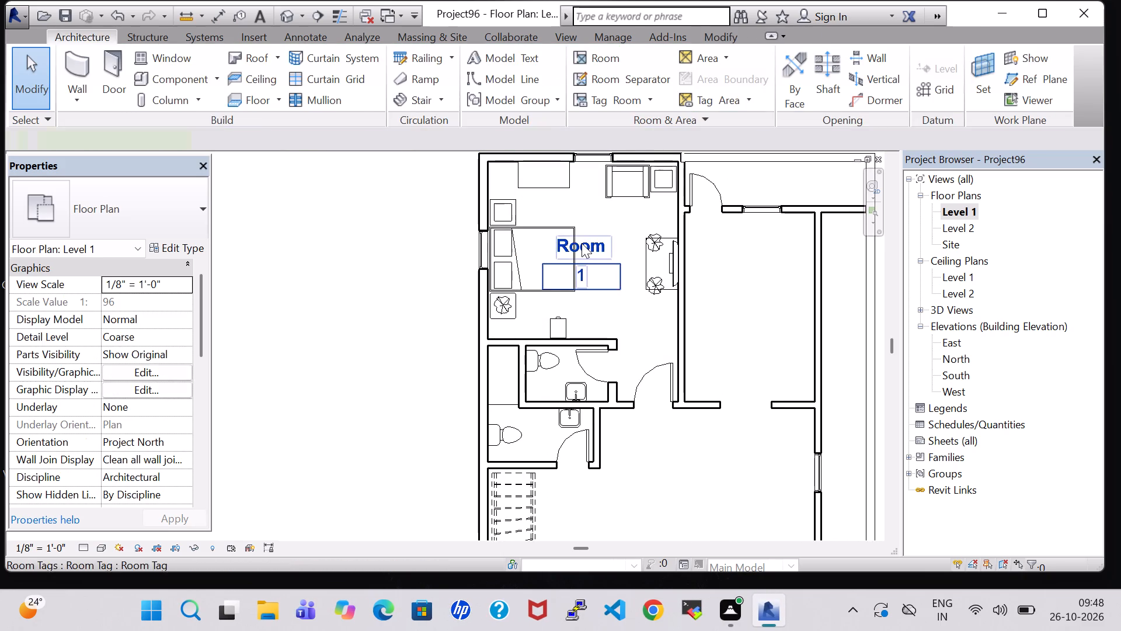
Turn off Show Room Number in the Room Tag type properties.
click(187, 245)
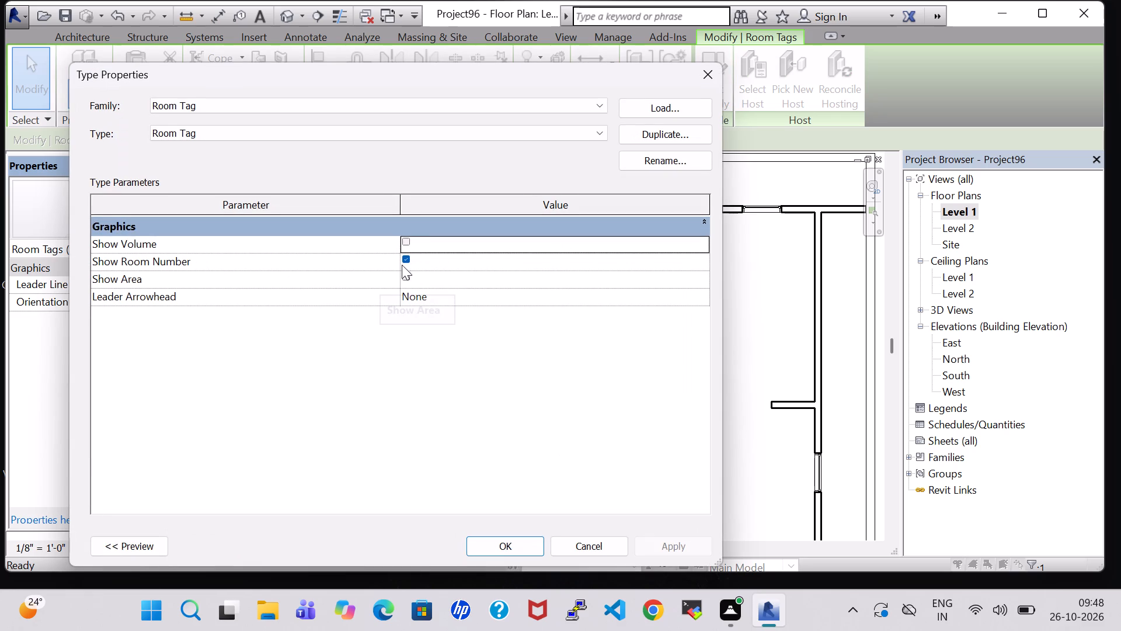
click(404, 261)
click(504, 543)
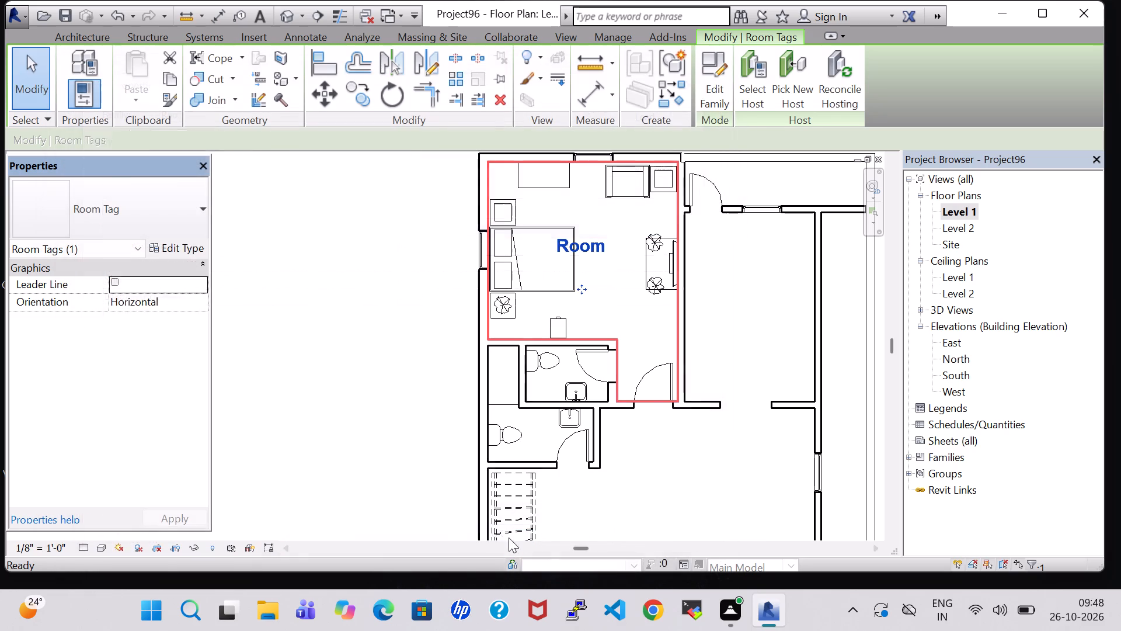
Rename the tagged room containing the bed as BEDROOM.
double_click(589, 239)
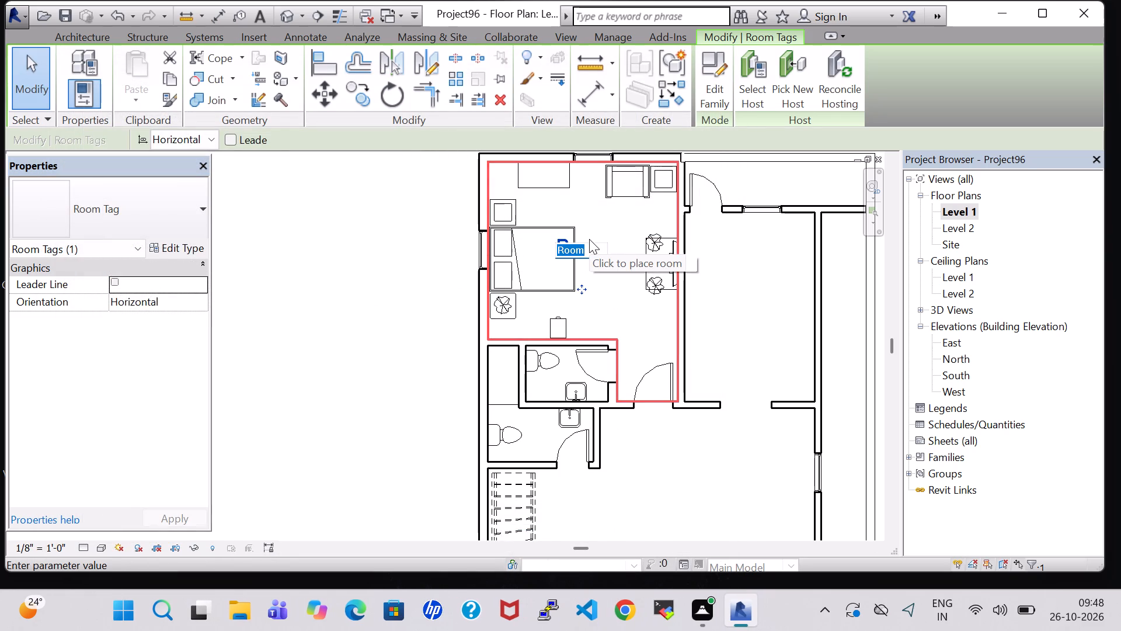
key(BackSpace)
text(BEDROOM)
key(Return)
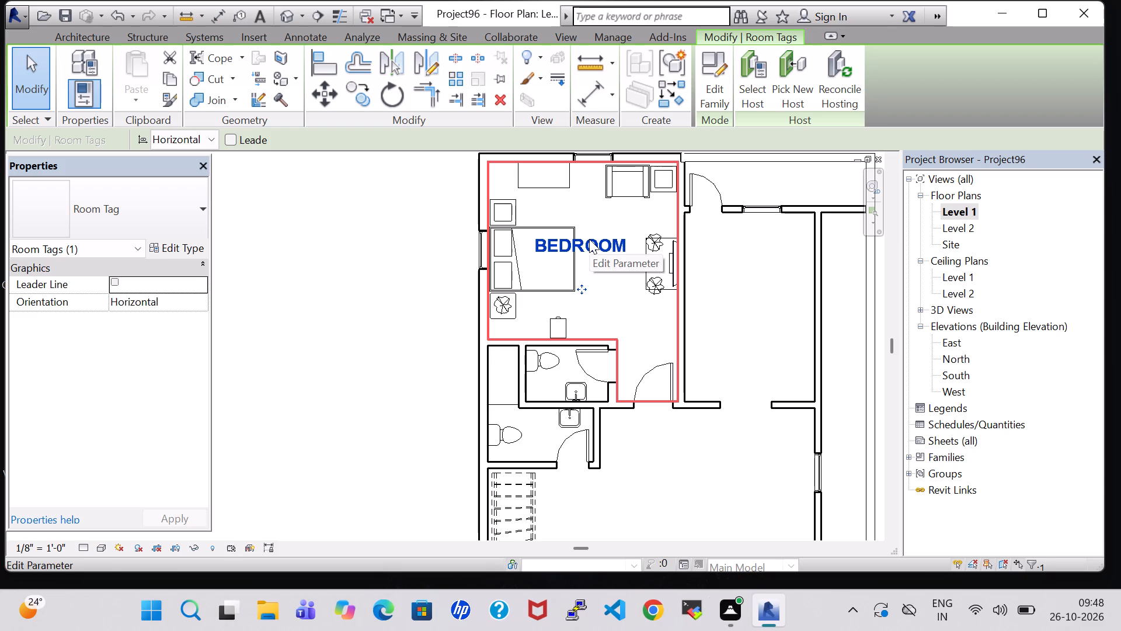
click(801, 300)
Place tagged rooms in the bedroom's attached toilet and in the toilet next to the staircase.
click(595, 63)
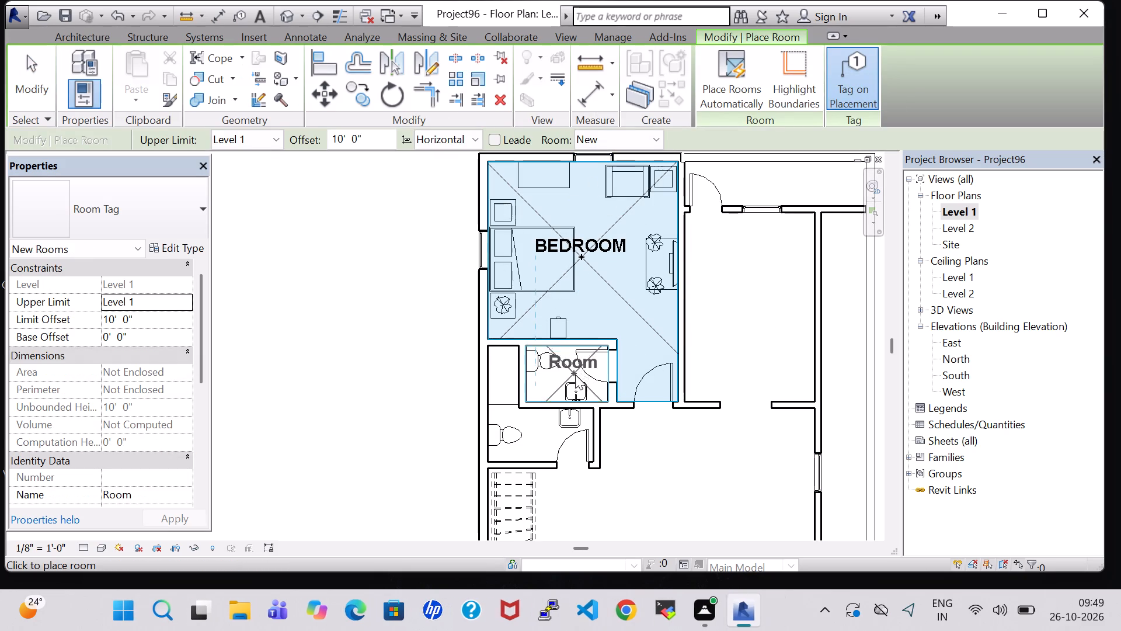
click(573, 385)
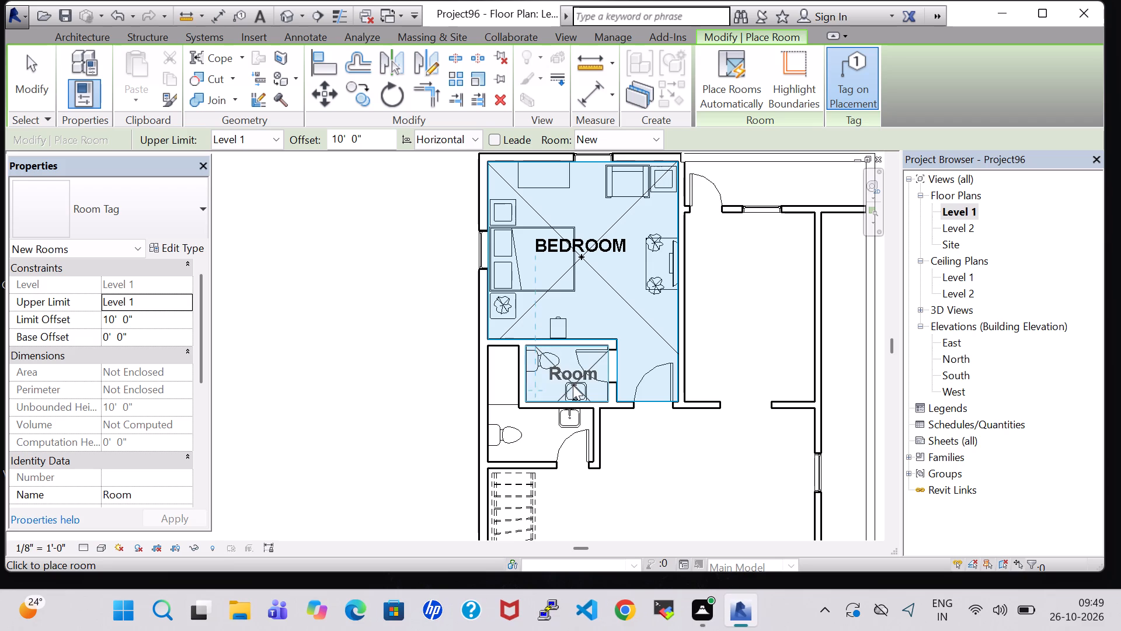
click(534, 445)
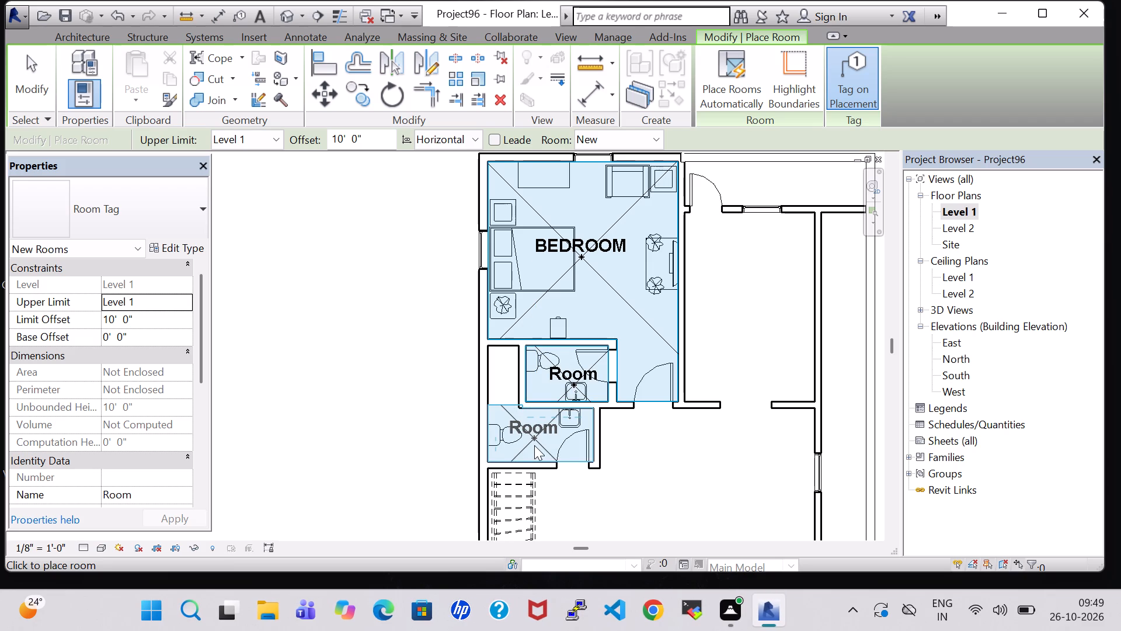
key(Escape)
key(Escape)
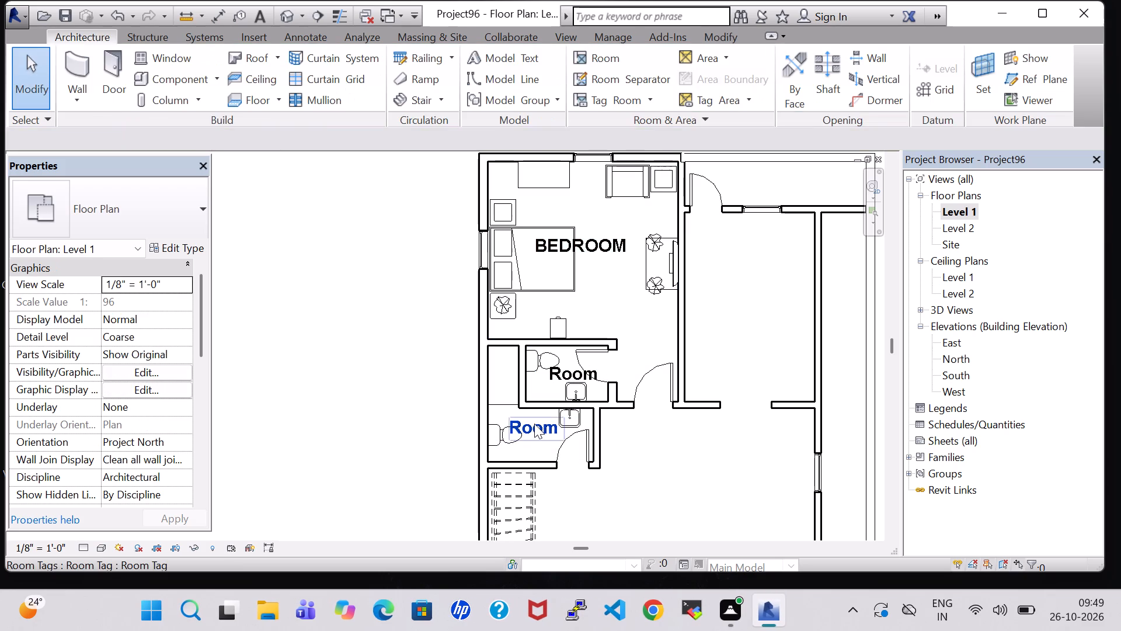
Rename the room of the toilet next to the staircase as C.TOILET.
double_click(534, 424)
key(BackSpace)
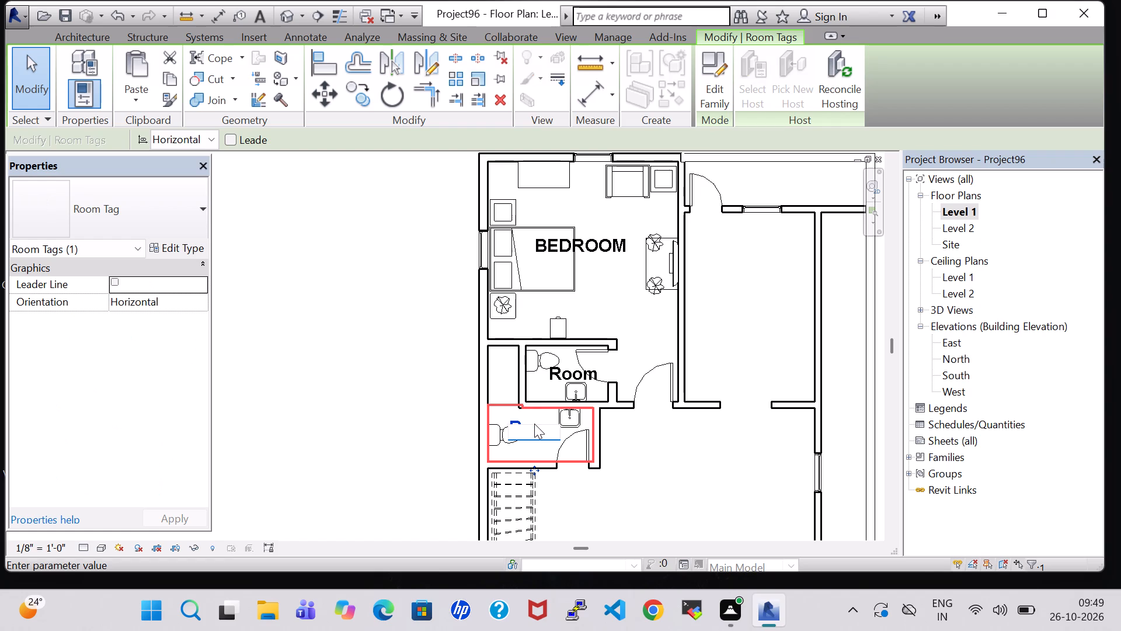
text(TOILET)
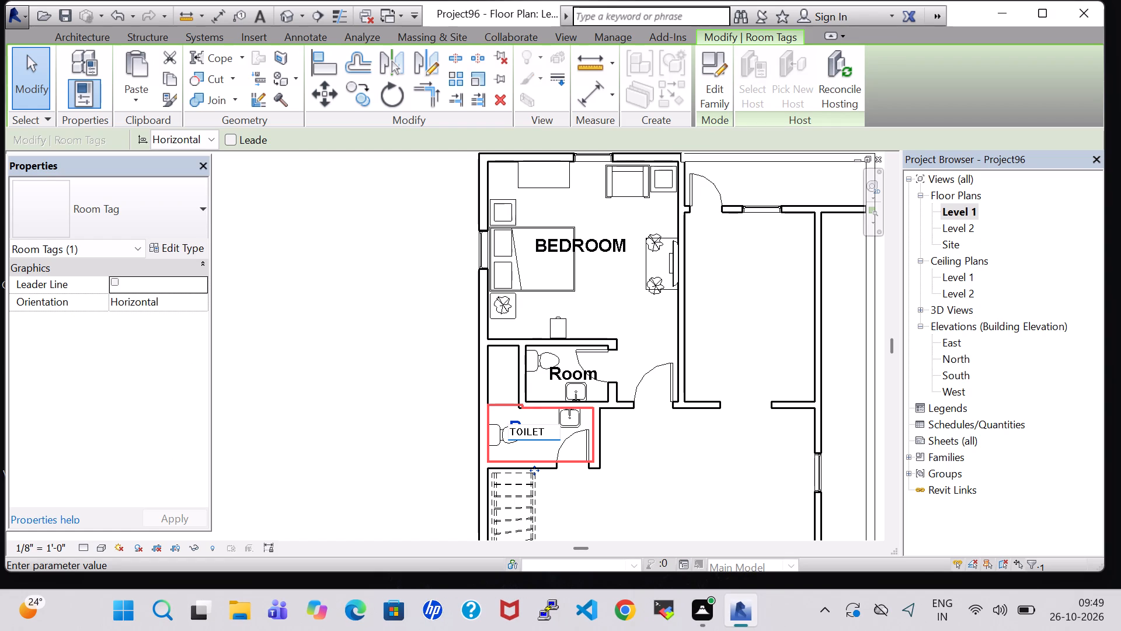
key(Left)
key(Left)
key(Left)
key(Left)
key(Left)
key(Left)
text(C.)
key(Return)
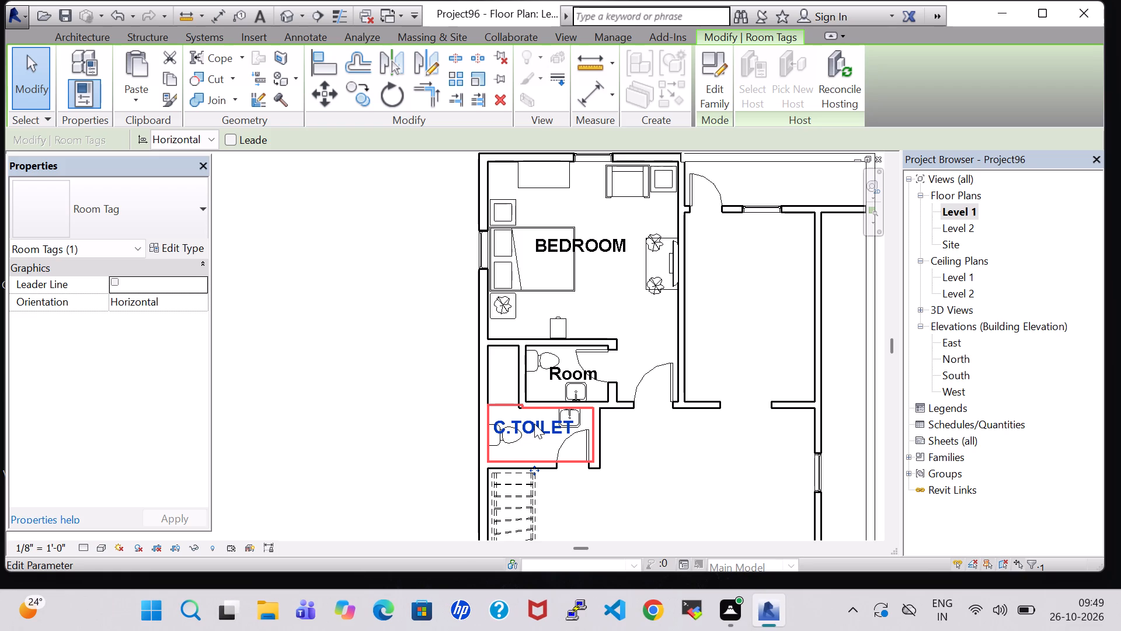
Rename the room of the bedroom's attached toilet as TOILET.
double_click(566, 373)
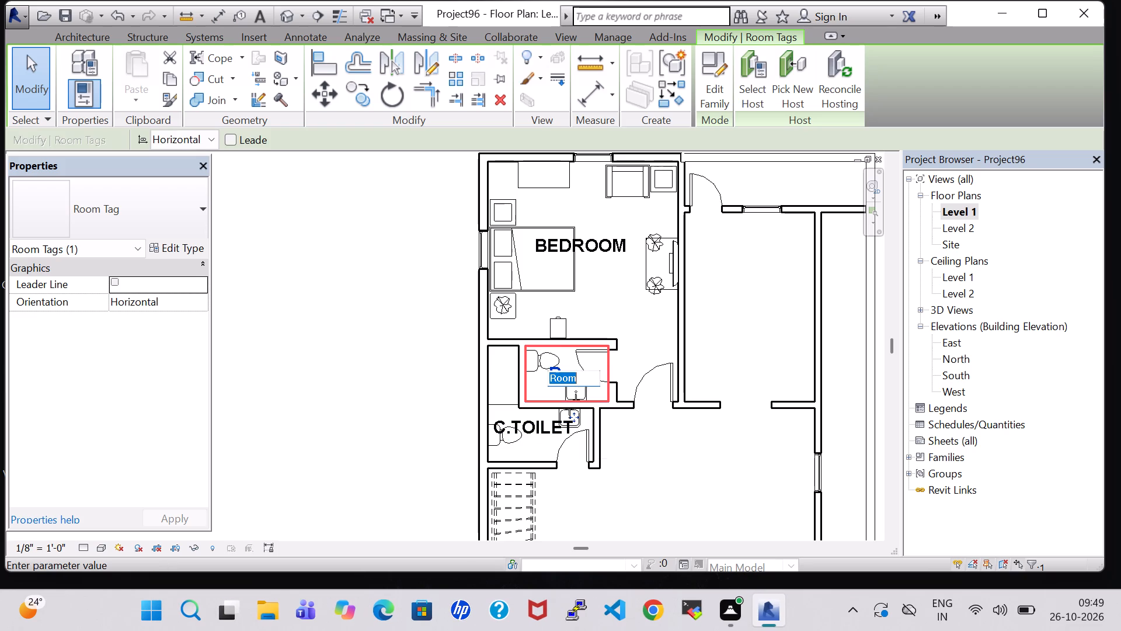
key(BackSpace)
text(TOILET)
key(Return)
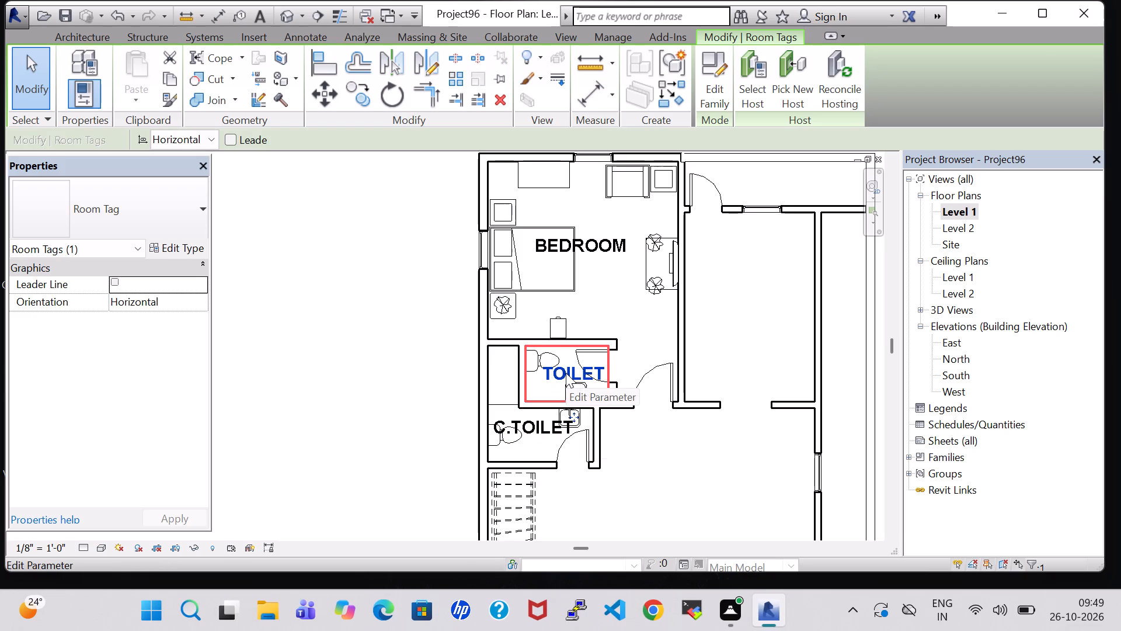
click(682, 480)
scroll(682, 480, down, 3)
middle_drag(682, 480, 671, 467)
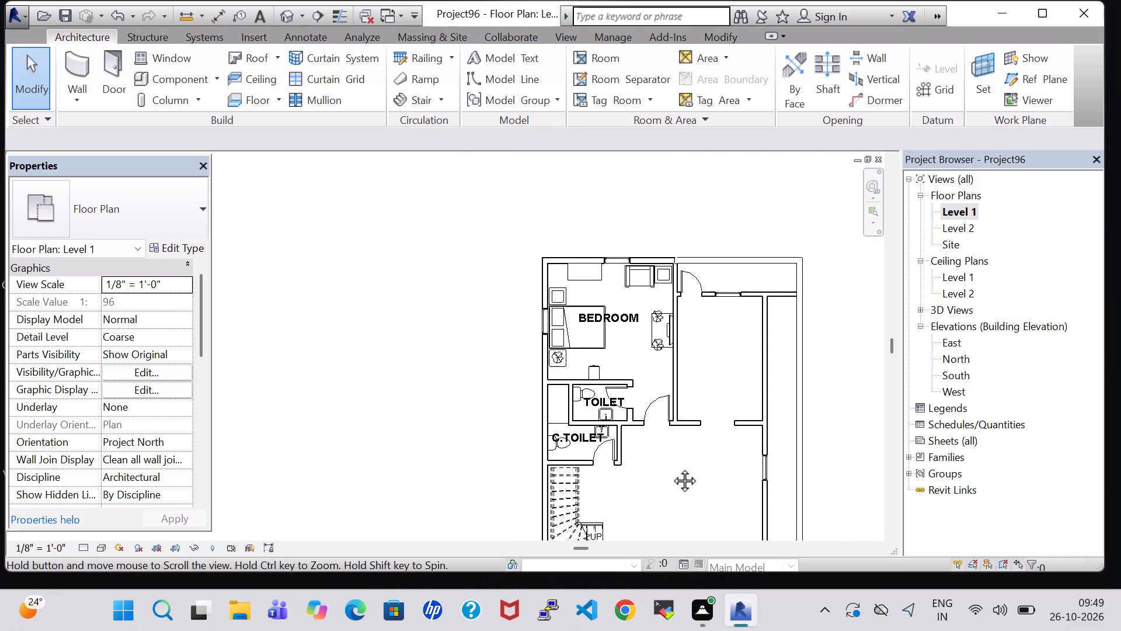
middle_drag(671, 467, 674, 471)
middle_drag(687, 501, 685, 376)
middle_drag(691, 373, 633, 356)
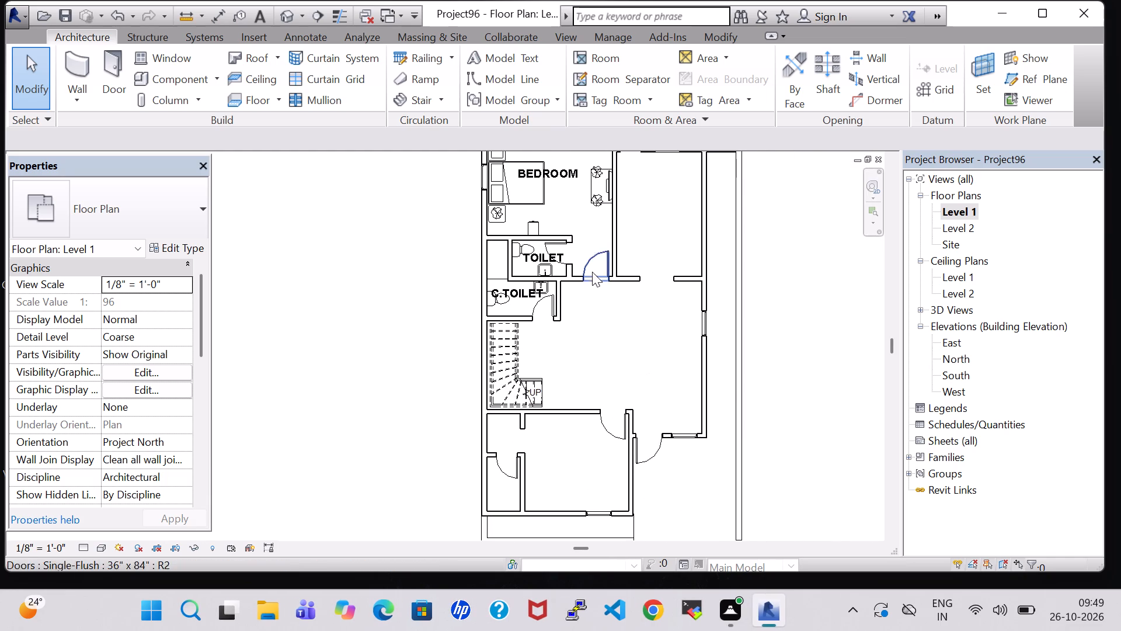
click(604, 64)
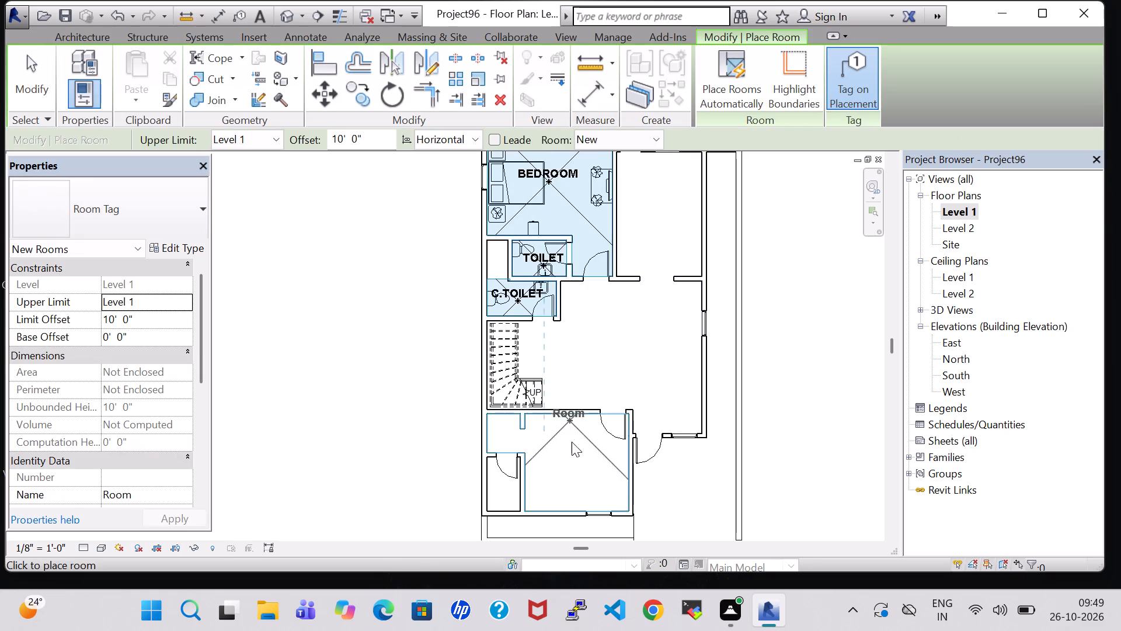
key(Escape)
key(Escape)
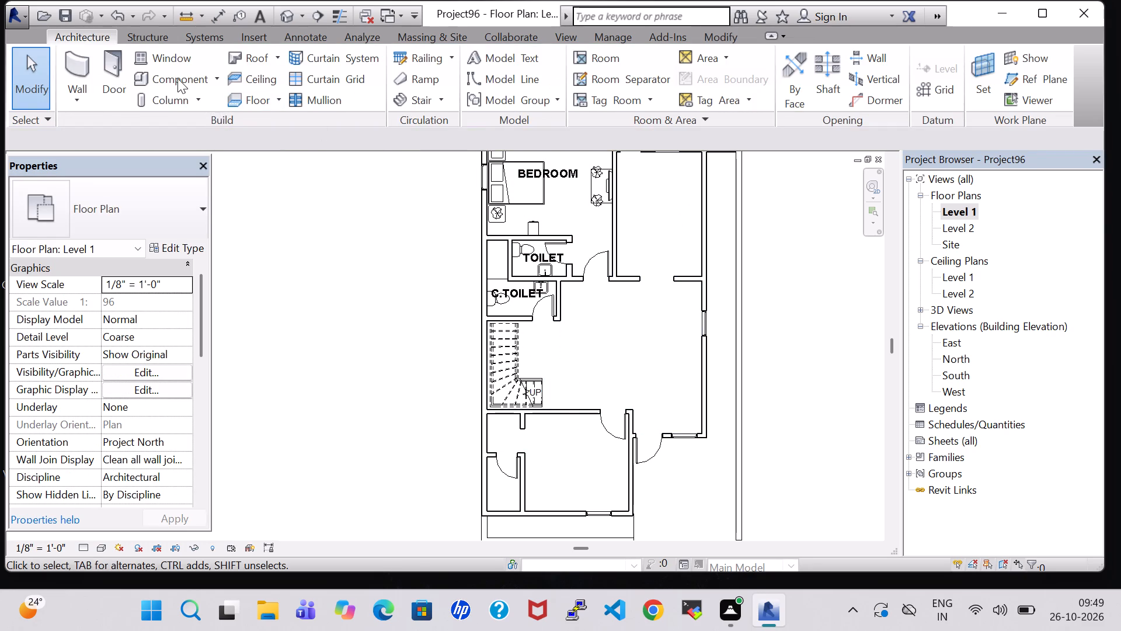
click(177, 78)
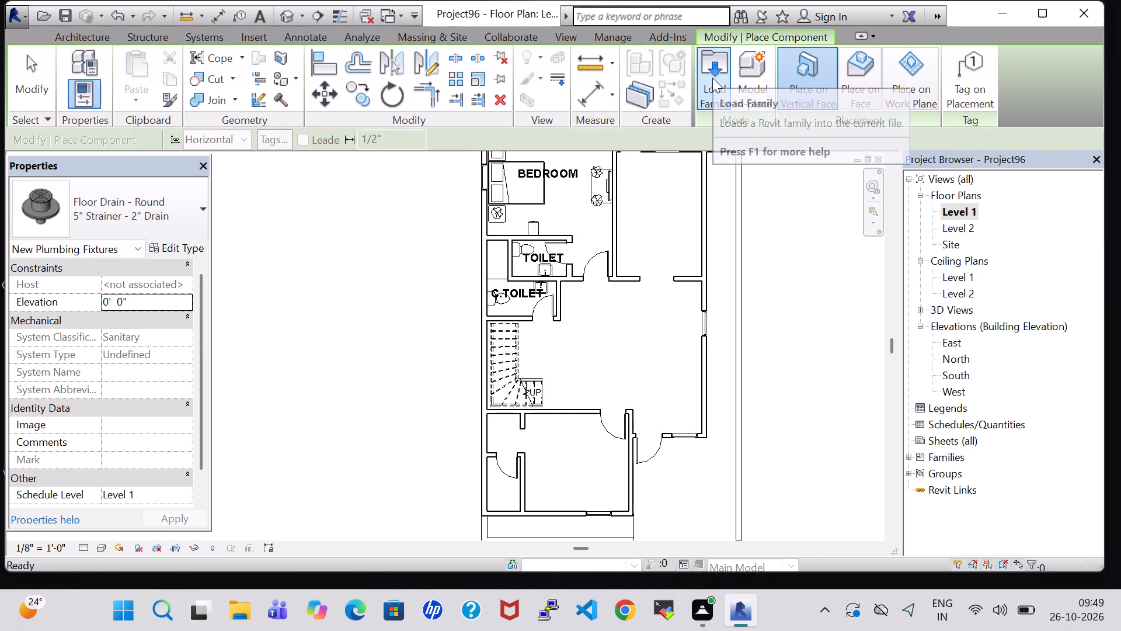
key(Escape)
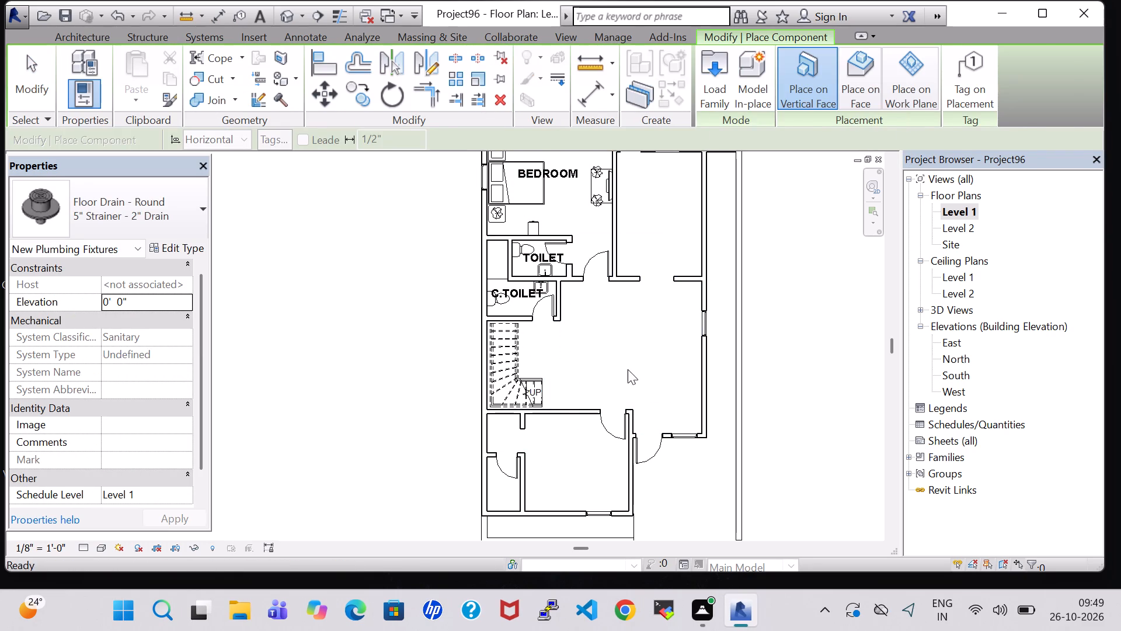
Place another 48" x 72" x 24" Dresser, like the one in BEDROOM, against the wall in the small recess below the staircase.
middle_drag(628, 343, 653, 441)
click(542, 230)
right_click(542, 230)
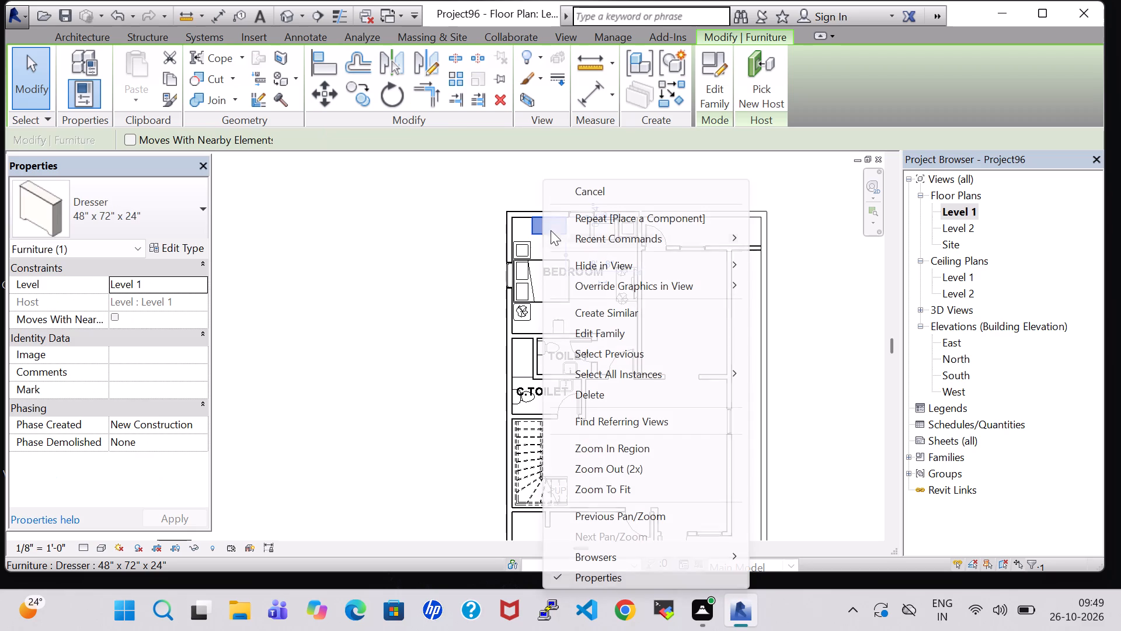
click(625, 313)
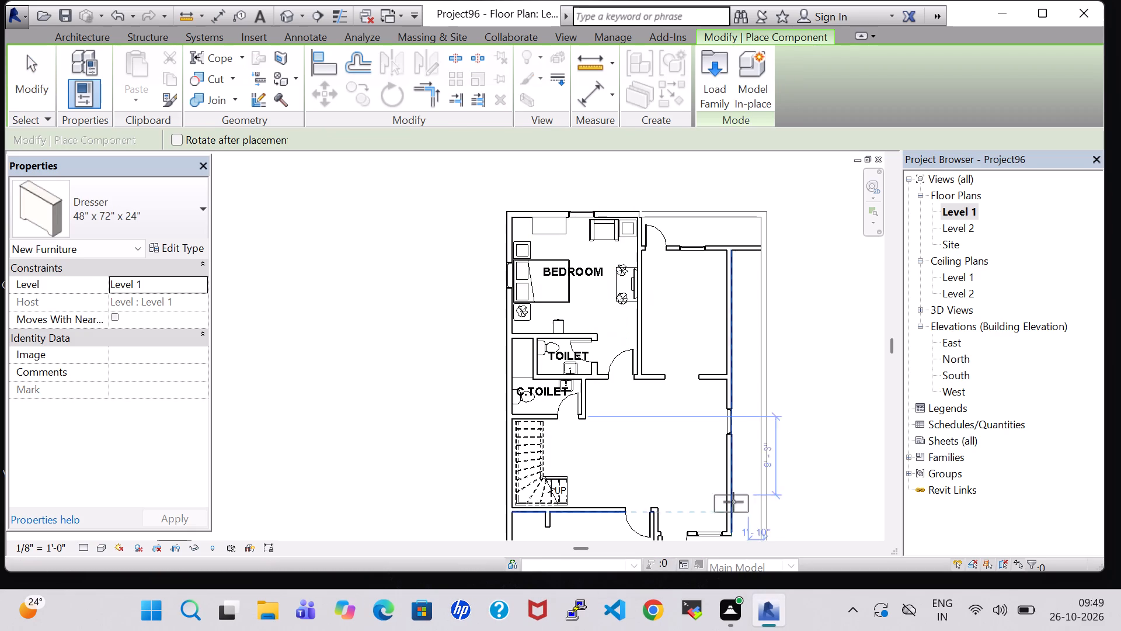
middle_drag(684, 475, 764, 301)
scroll(633, 360, up, 4)
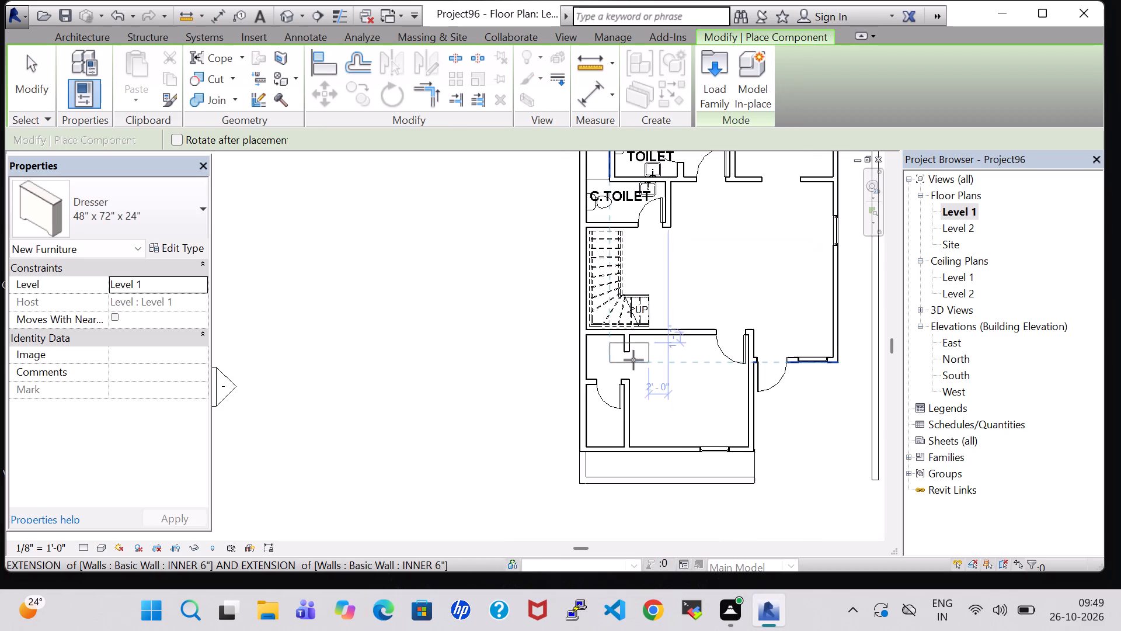
scroll(633, 360, up, 2)
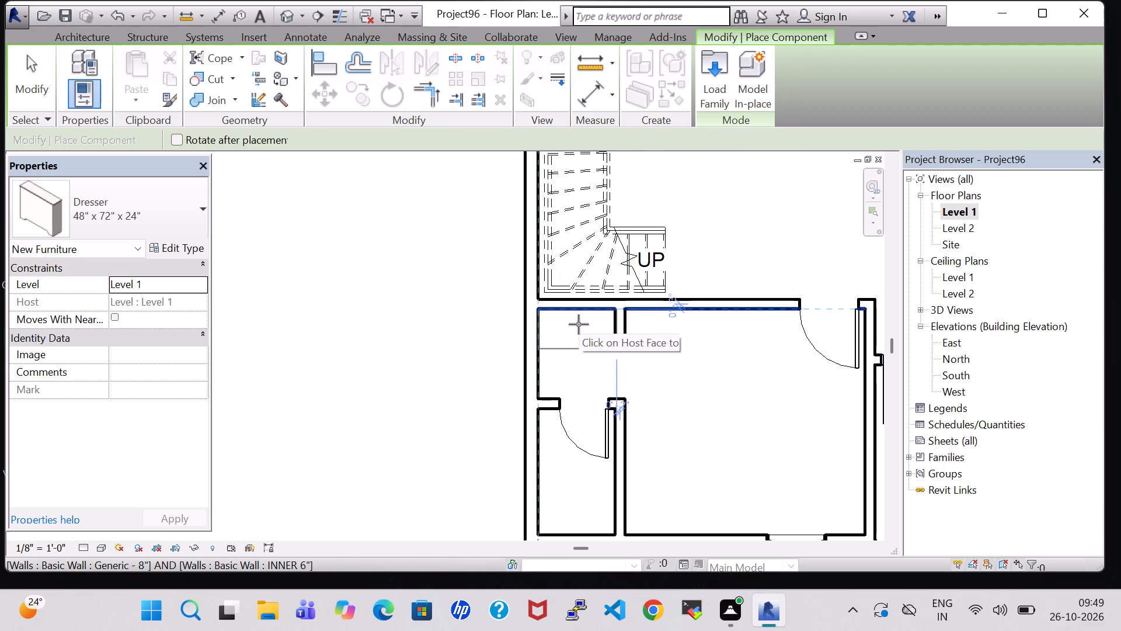
click(579, 324)
key(Escape)
key(Escape)
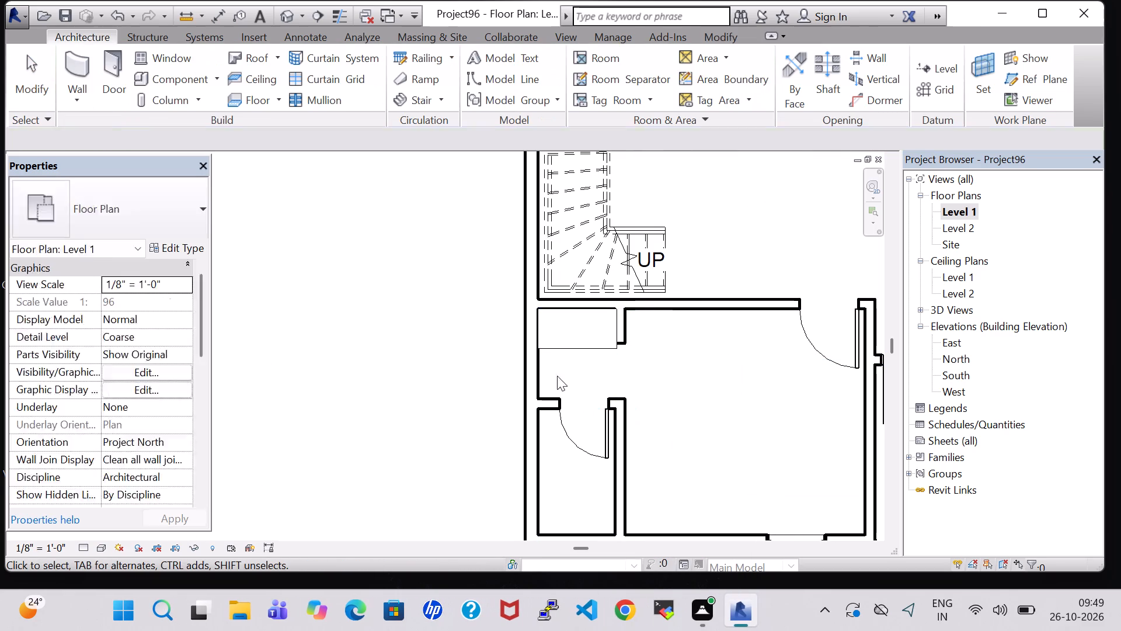
Duplicate the new dresser's type under the suggested name and set its width to 3' 5".
click(572, 351)
click(169, 244)
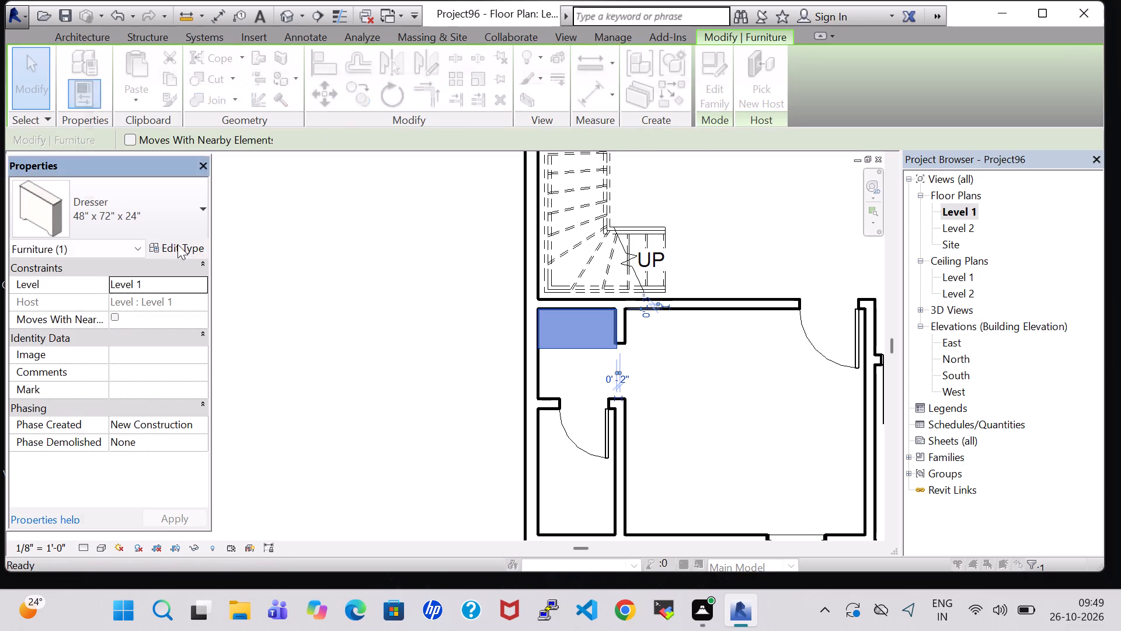
click(645, 133)
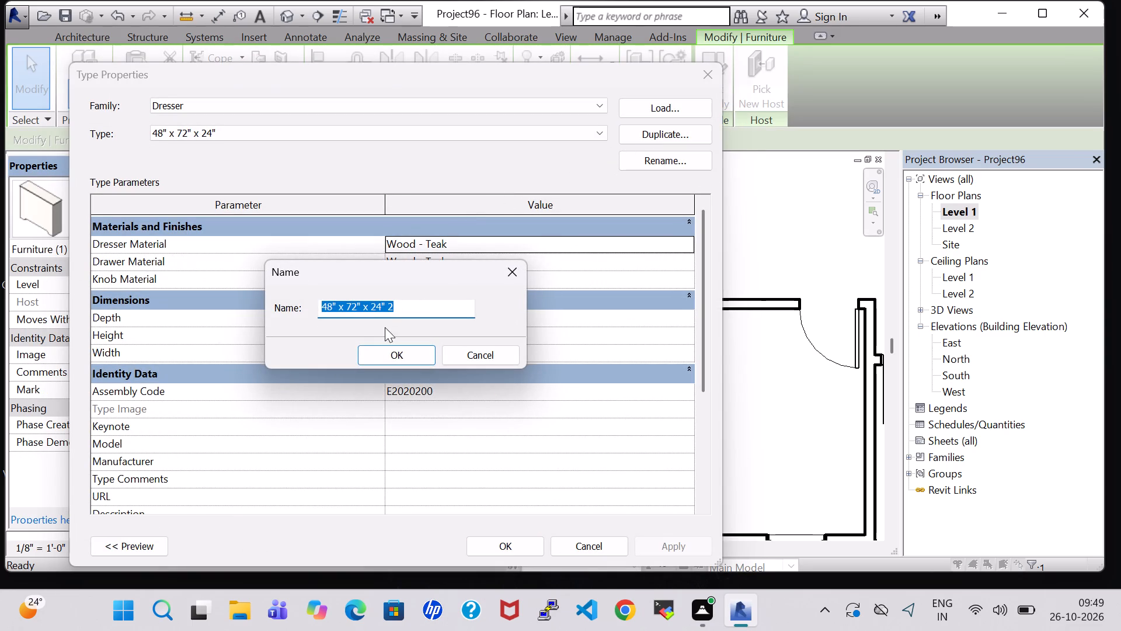
click(395, 355)
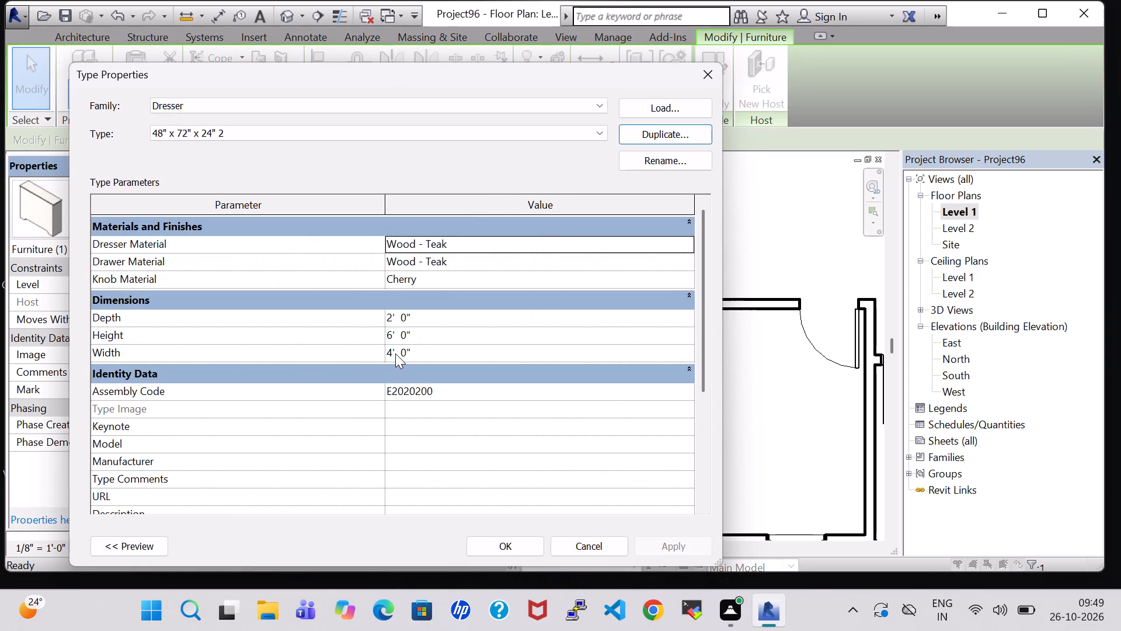
click(393, 353)
key(BackSpace)
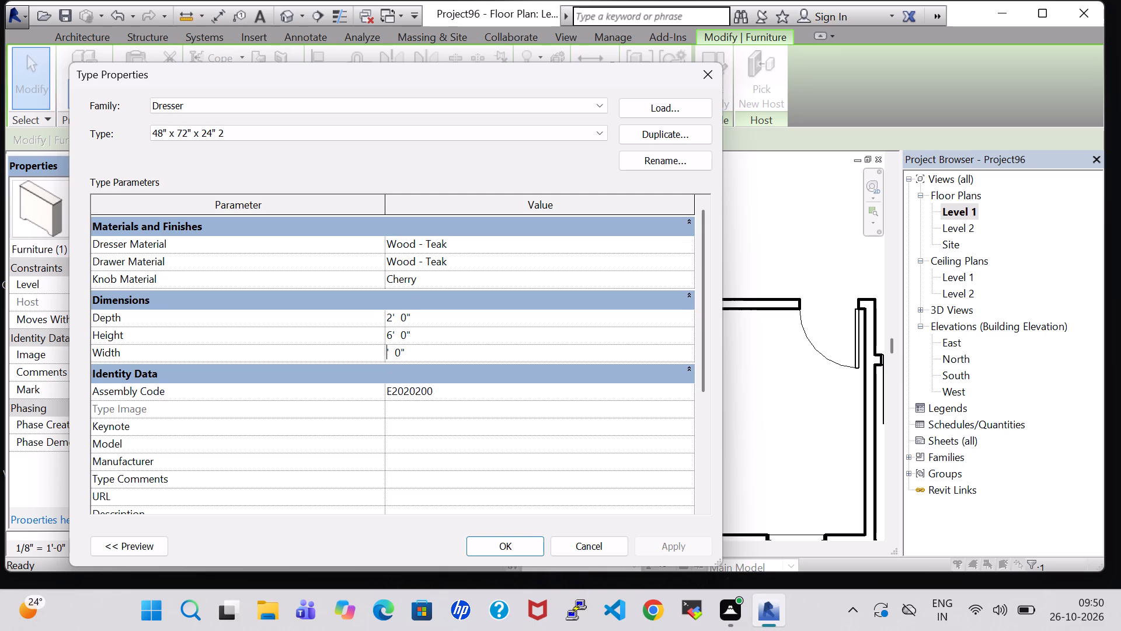
key(3)
double_click(406, 352)
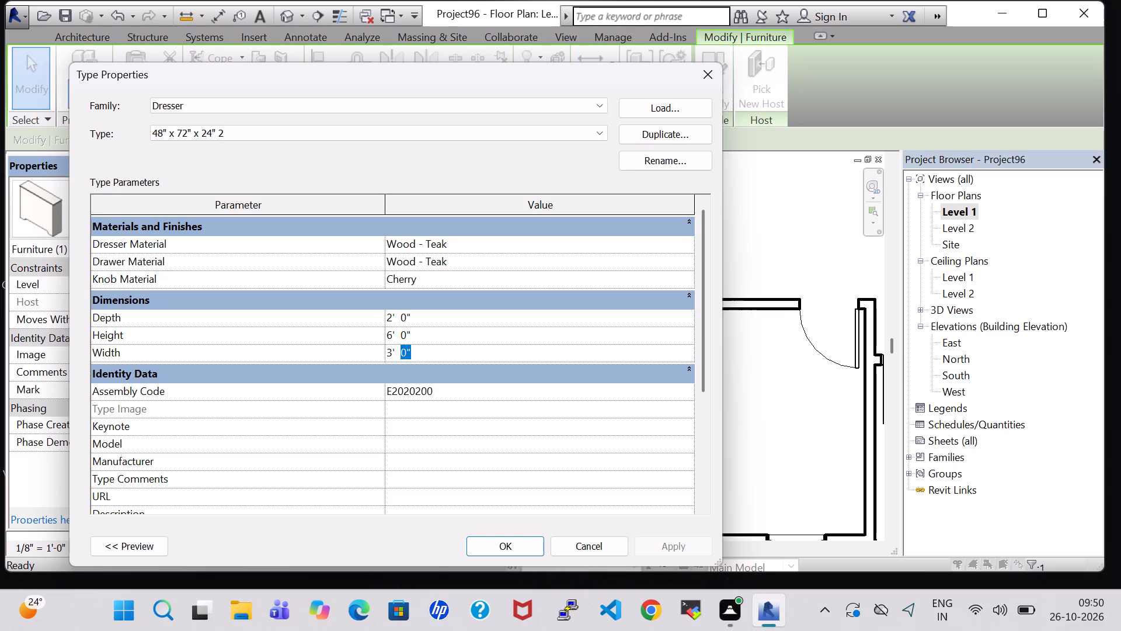
click(406, 352)
key(BackSpace)
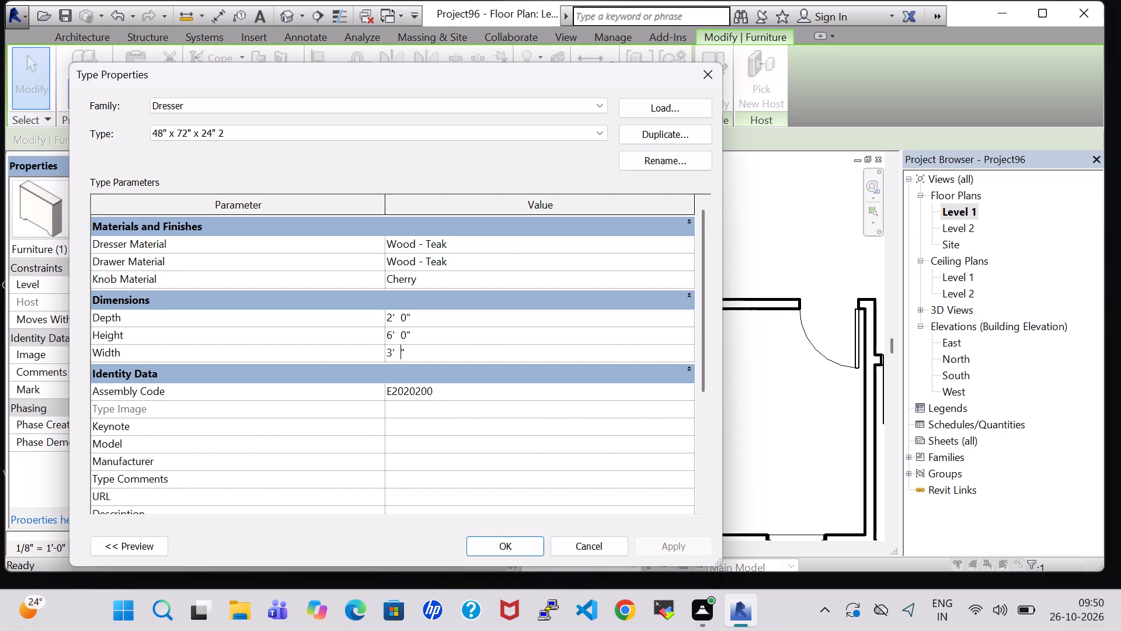
key(5)
click(526, 551)
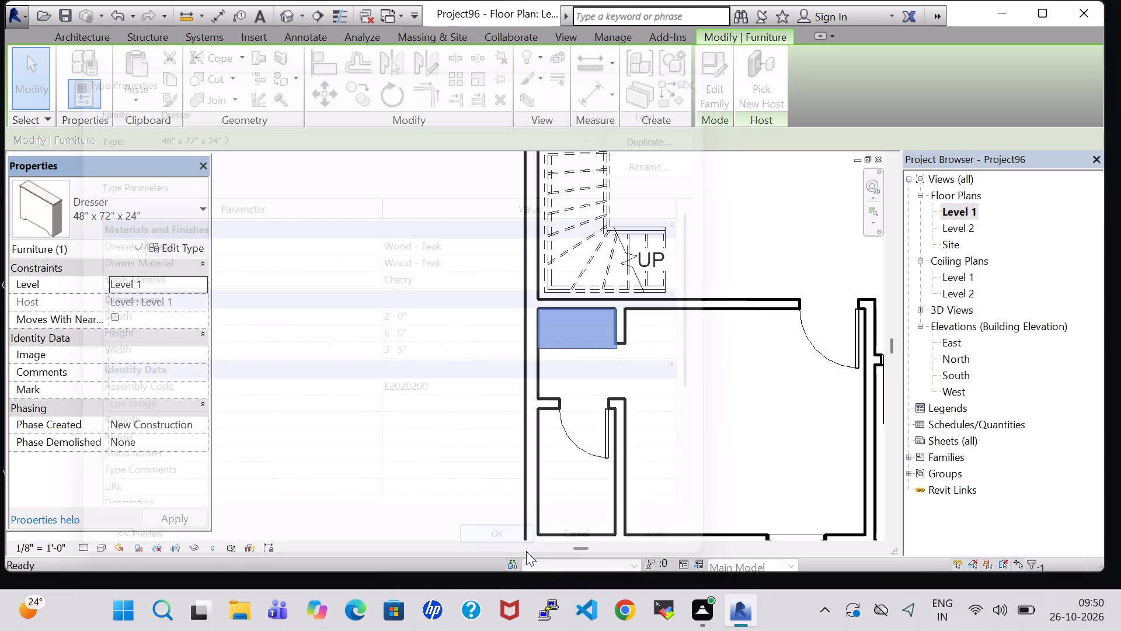
click(698, 454)
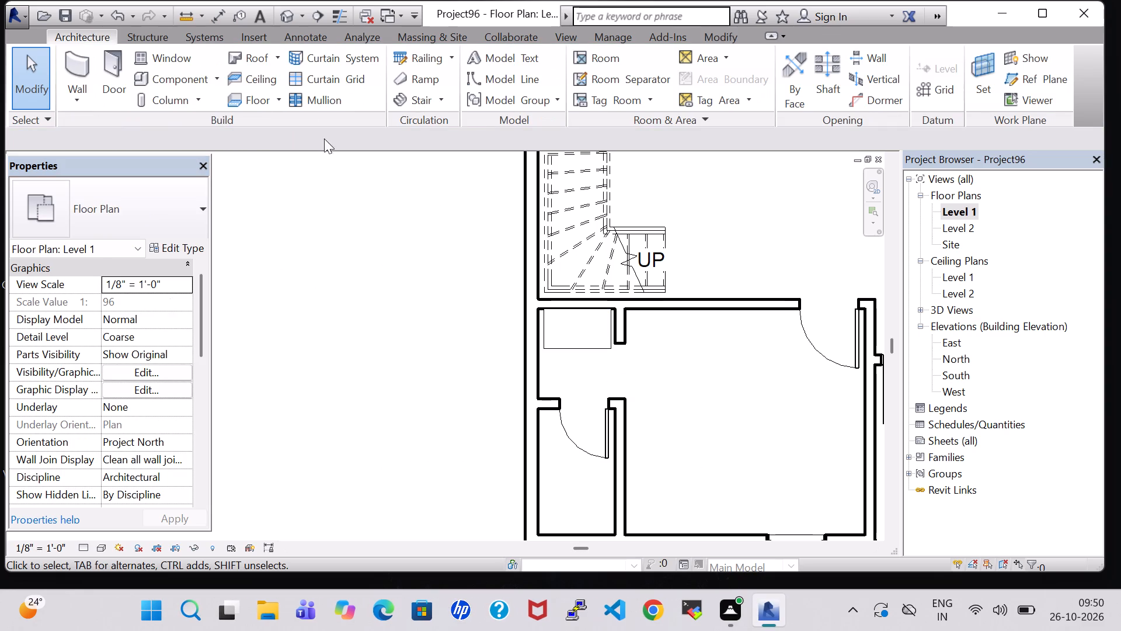
Examine the staircase and the dresser in the recess beside it in the 3D view.
click(291, 20)
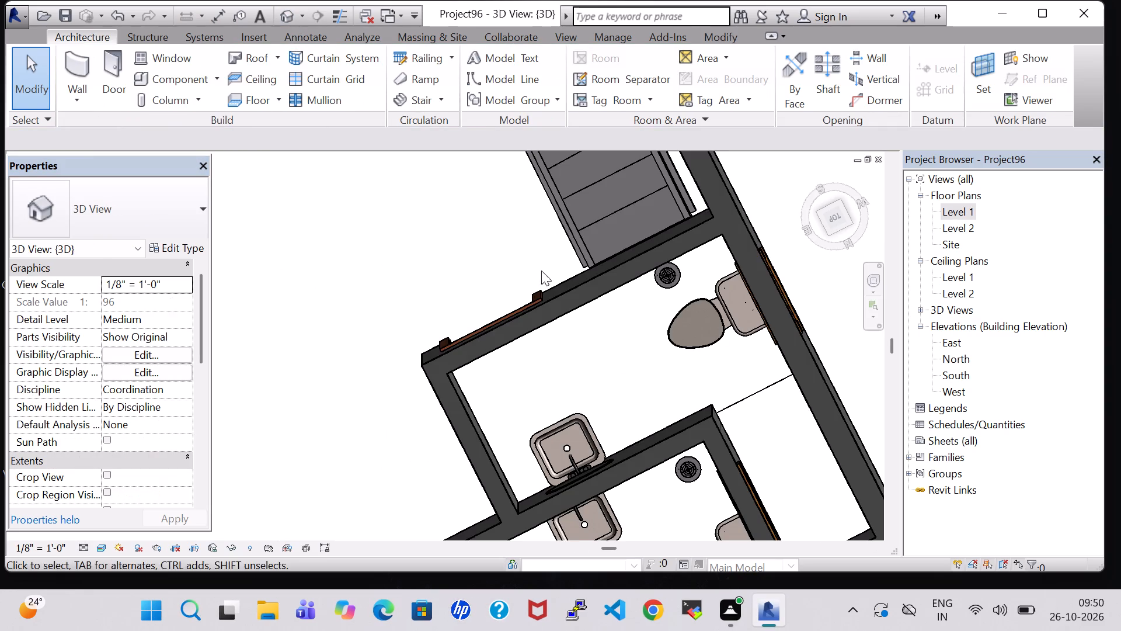
scroll(566, 307, down, 3)
middle_drag(437, 230, 486, 284)
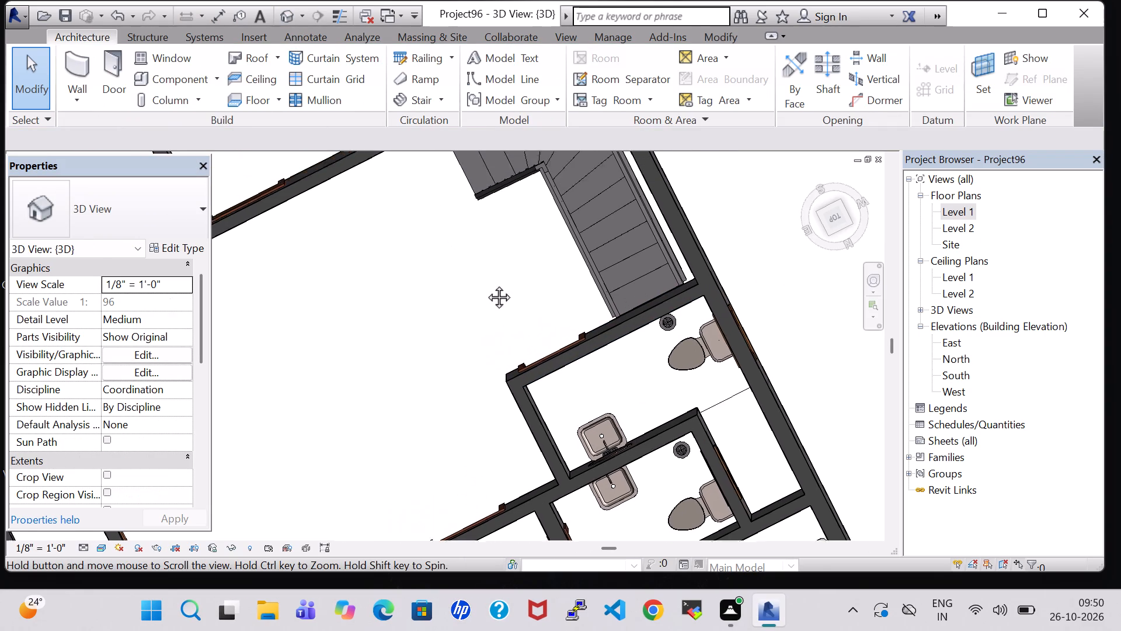
middle_drag(486, 284, 565, 501)
shift+middle_drag(441, 331, 510, 350)
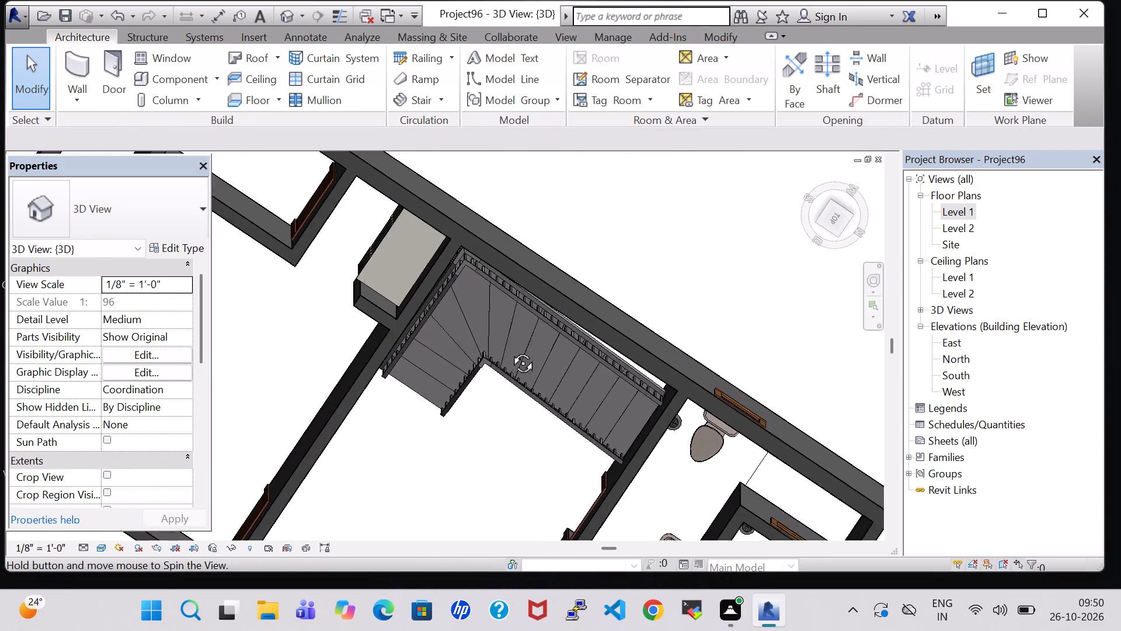
shift+middle_drag(510, 350, 523, 352)
shift+middle_drag(474, 414, 565, 356)
middle_drag(510, 436, 749, 254)
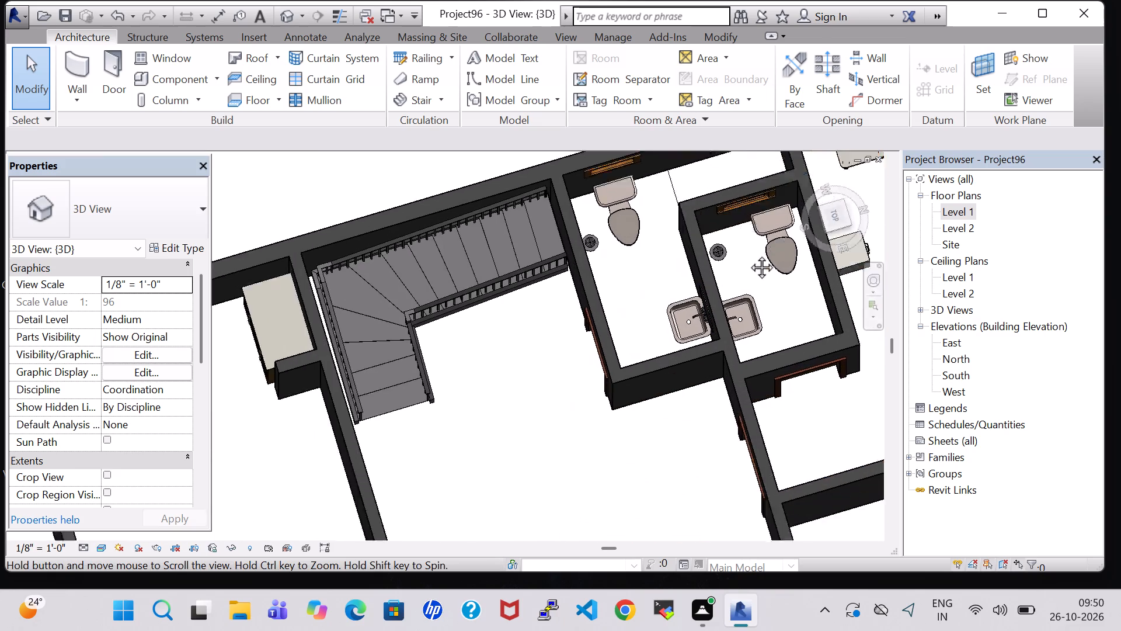
middle_drag(749, 254, 851, 203)
shift+middle_drag(343, 417, 454, 390)
middle_drag(600, 446, 662, 213)
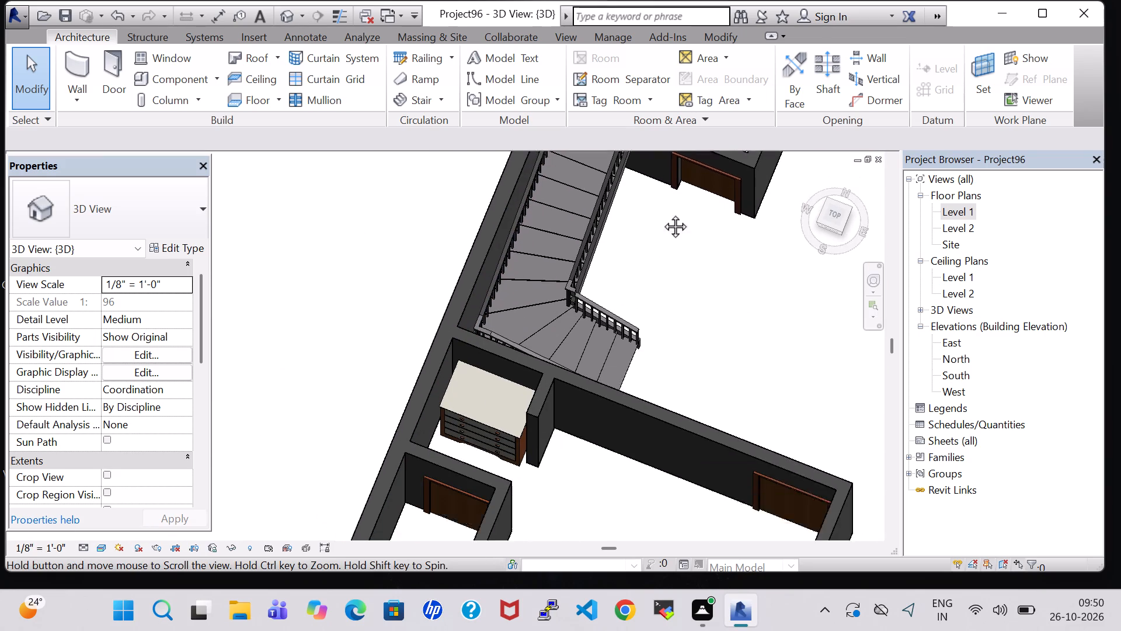
middle_drag(662, 213, 674, 158)
shift+middle_drag(565, 372, 590, 286)
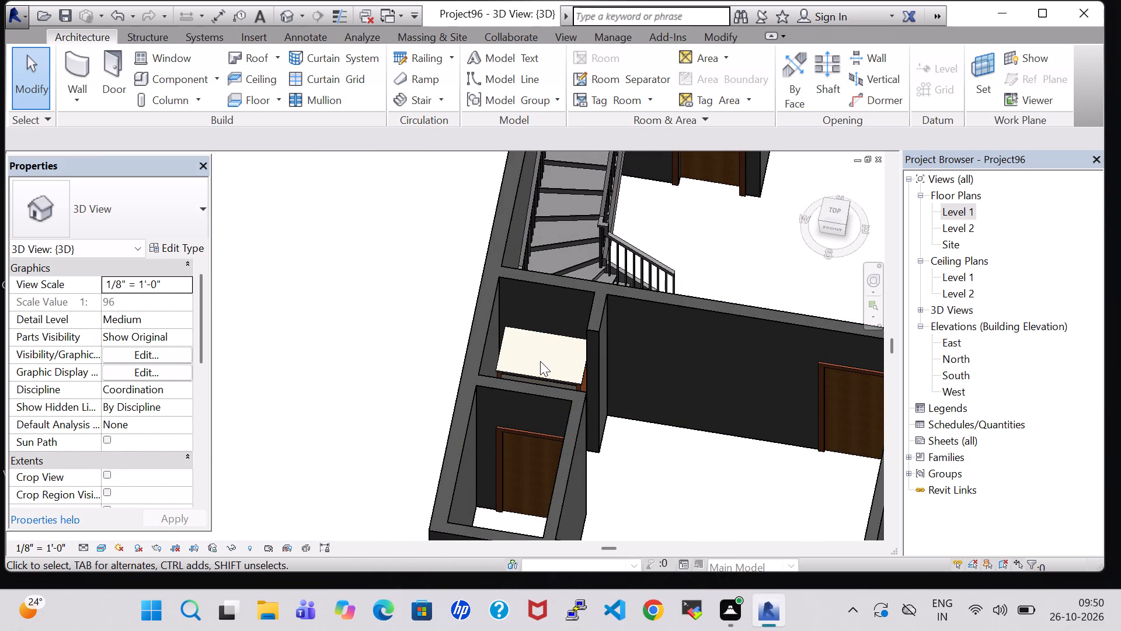
Check the recess dresser's type dimensions without changing them.
click(538, 338)
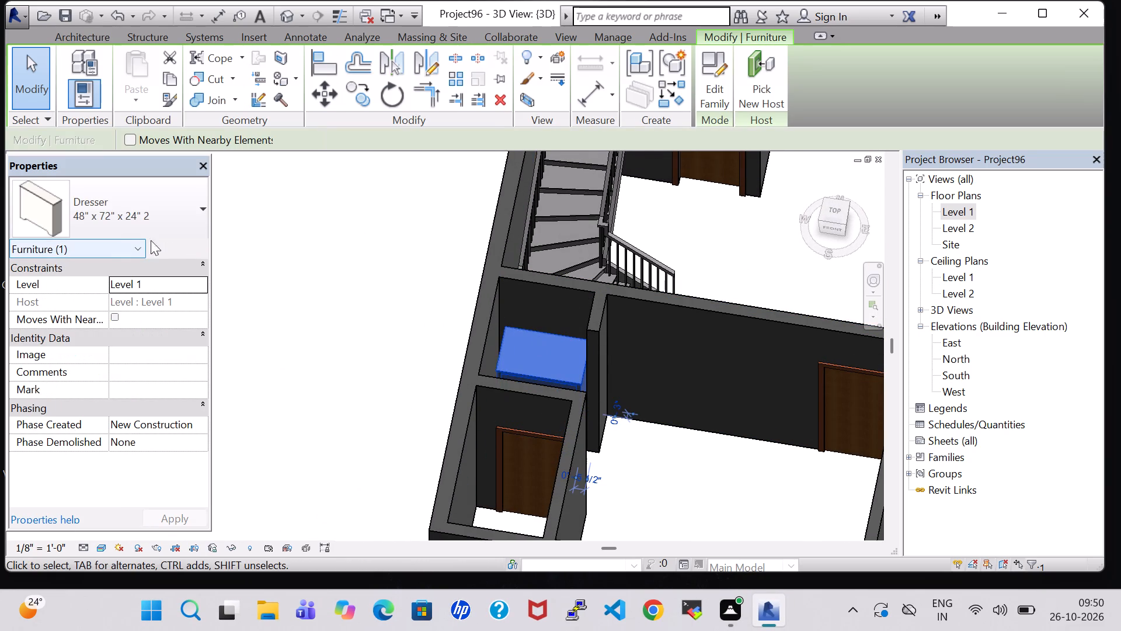
click(160, 244)
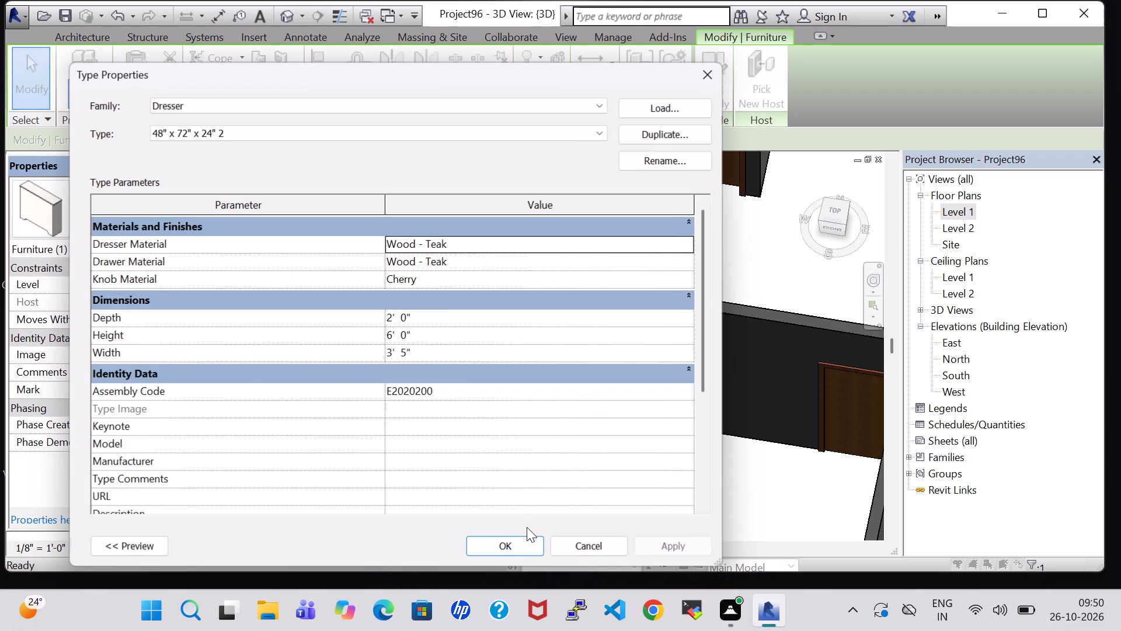
click(523, 543)
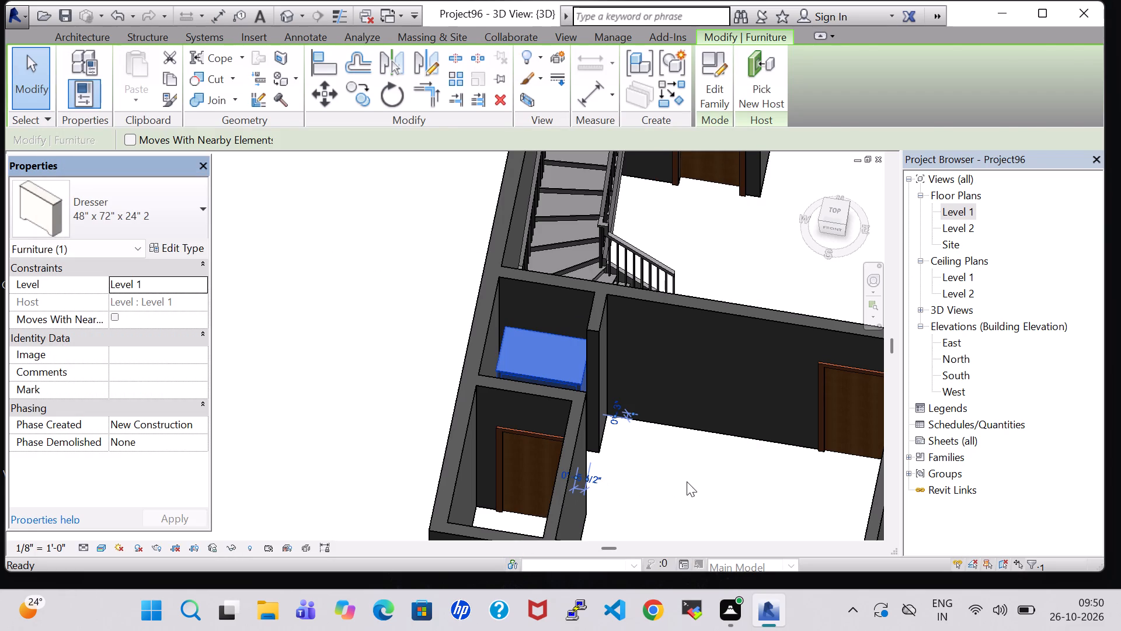
Inspect the dresser recess, staircase and adjoining rooms in 3D from several other angles.
click(687, 481)
shift+middle_drag(662, 481, 460, 452)
shift+scroll(452, 438, up, 1)
middle_drag(433, 244, 301, 589)
middle_click(300, 606)
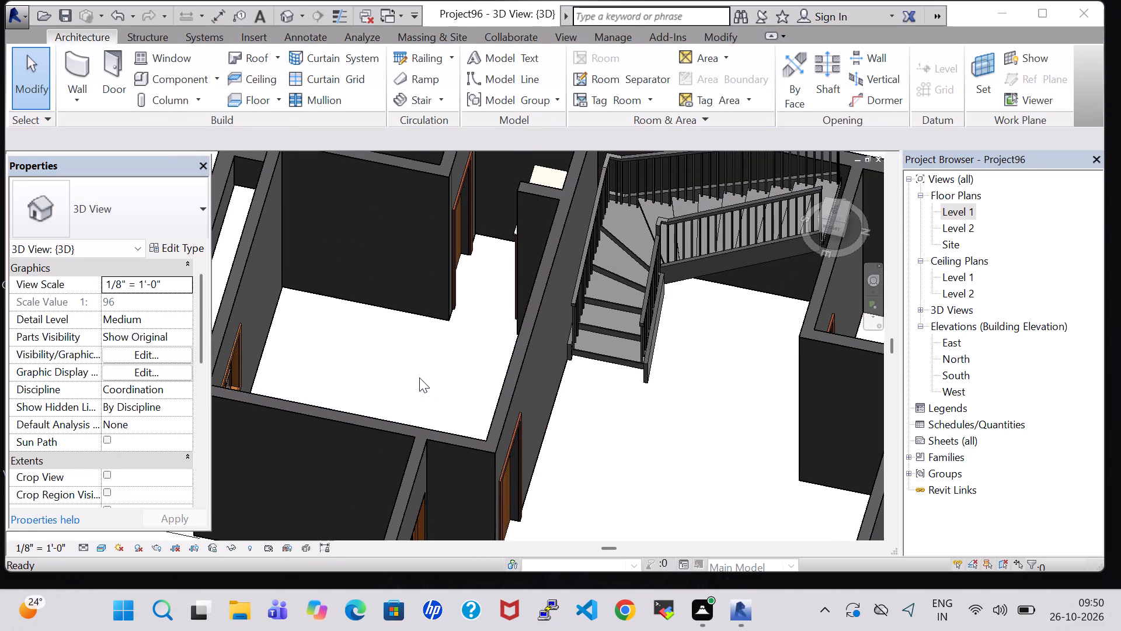
shift+middle_drag(422, 377, 457, 404)
shift+middle_drag(454, 373, 494, 384)
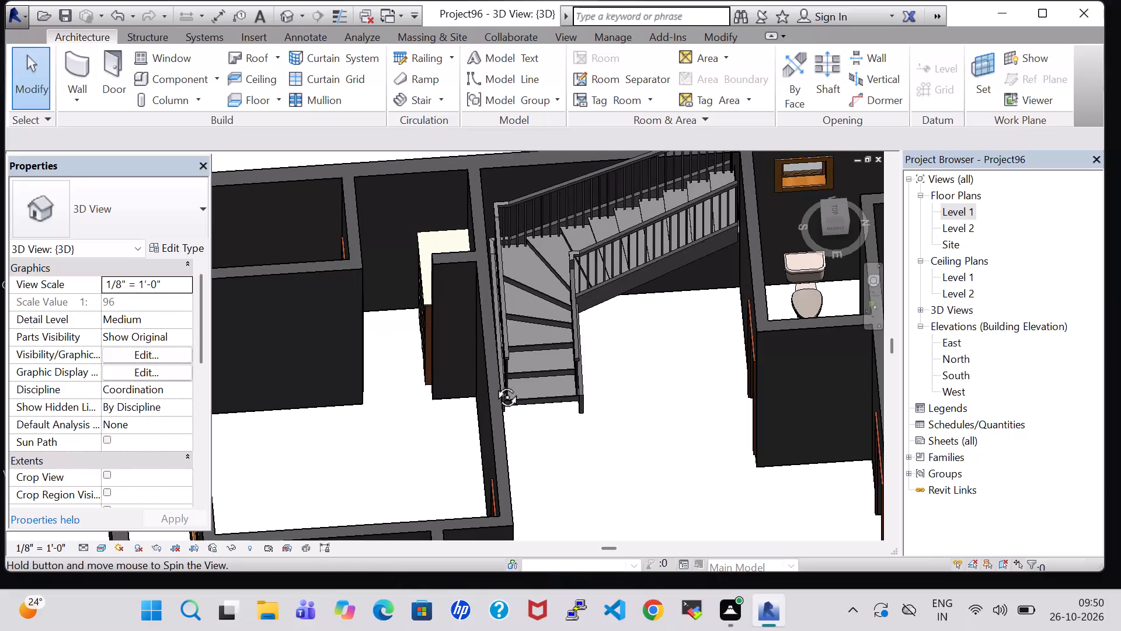
shift+middle_drag(494, 384, 497, 386)
On the Level 1 plan, place another Toilet-Domestic-3D like C.TOILET's in the small room below the dresser recess, backed against the wall shared with the bedroom.
double_click(966, 213)
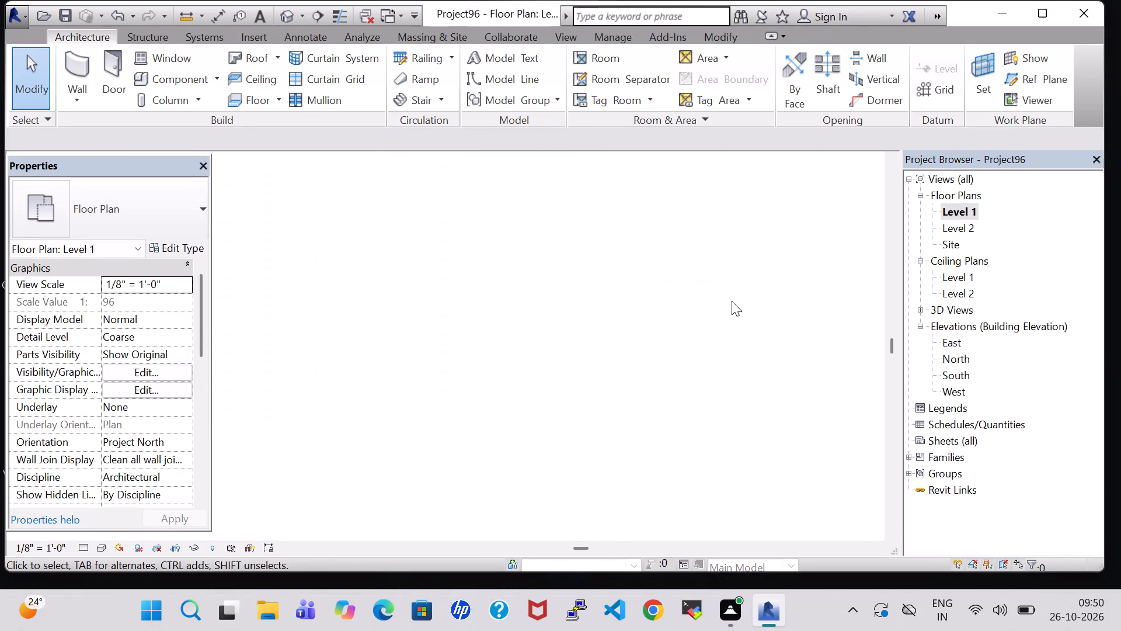
scroll(451, 409, down, 1)
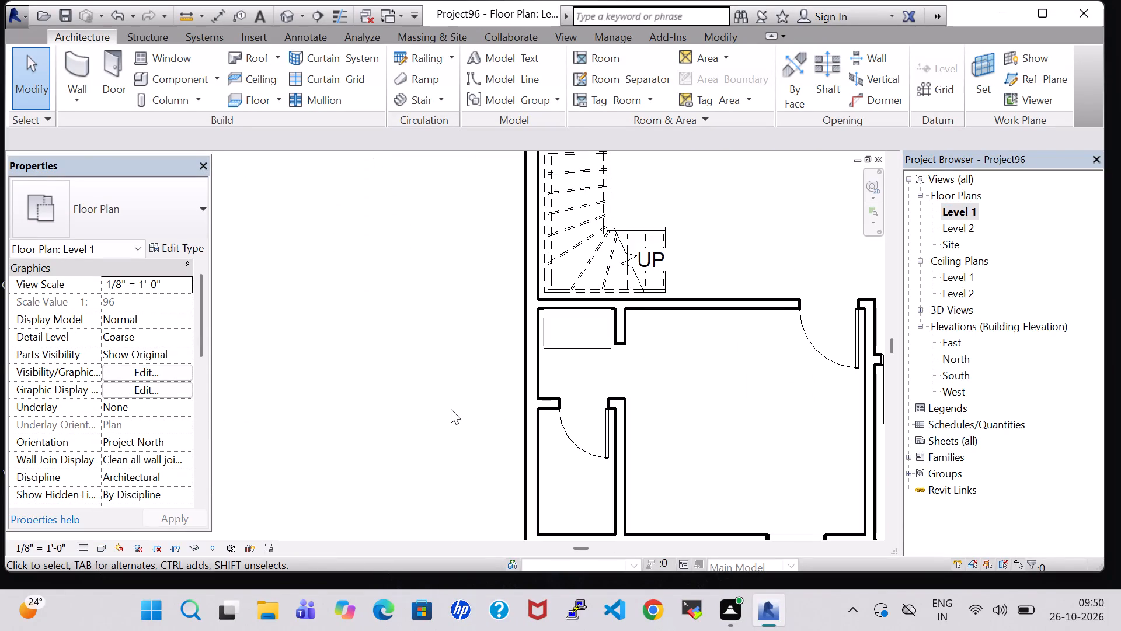
scroll(451, 409, down, 2)
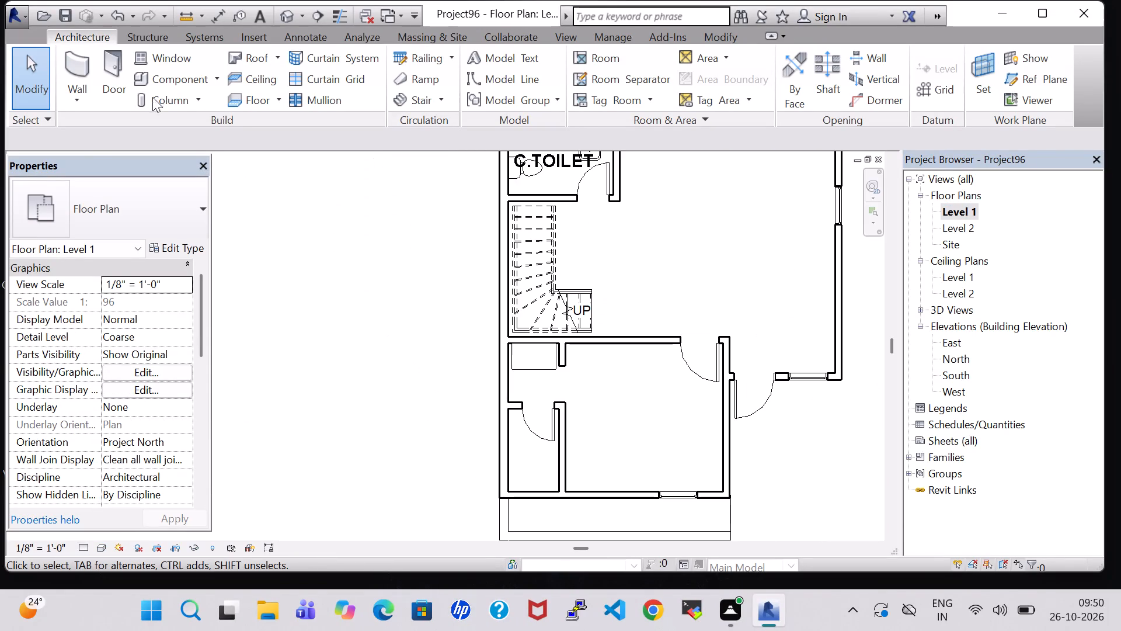
scroll(617, 267, down, 2)
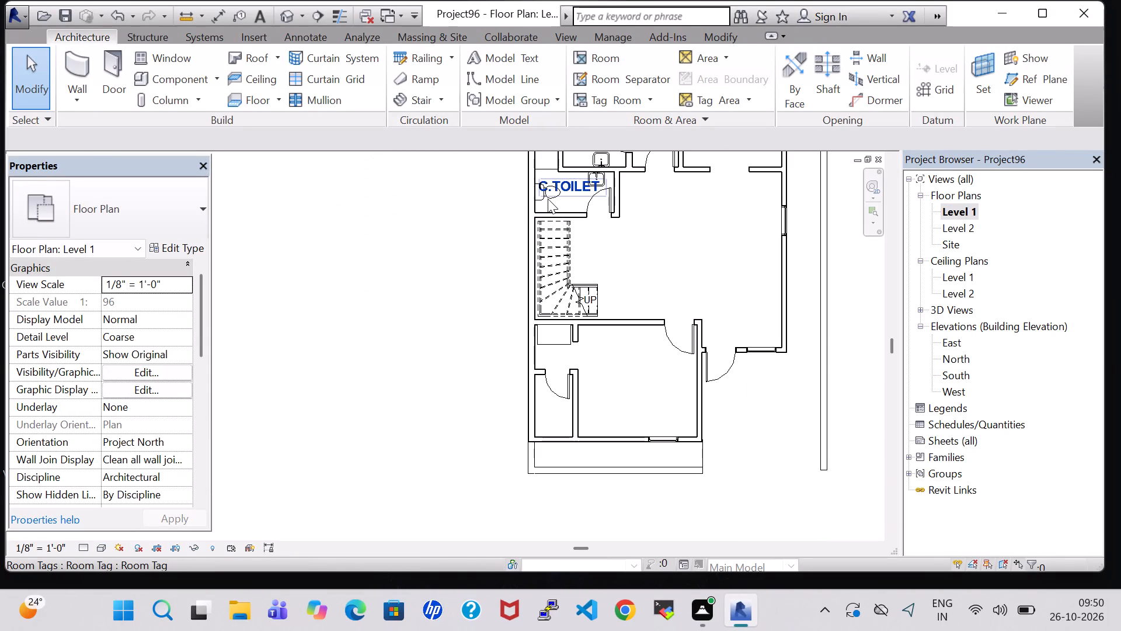
scroll(548, 199, up, 6)
click(541, 199)
right_click(541, 199)
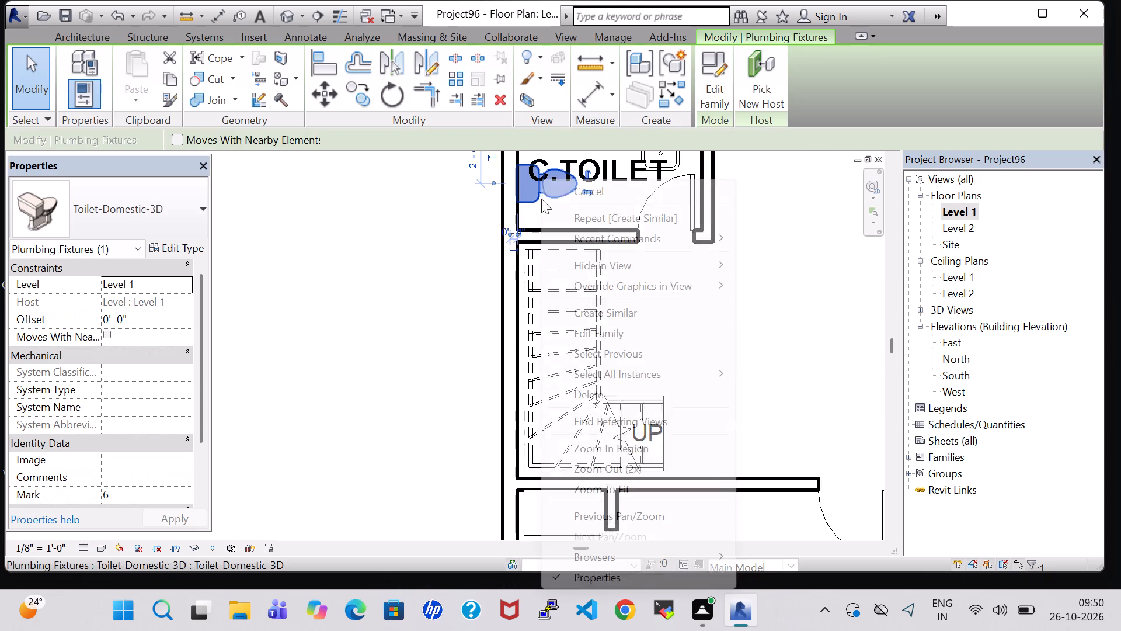
click(636, 320)
middle_drag(667, 427, 662, 246)
middle_drag(623, 508, 615, 366)
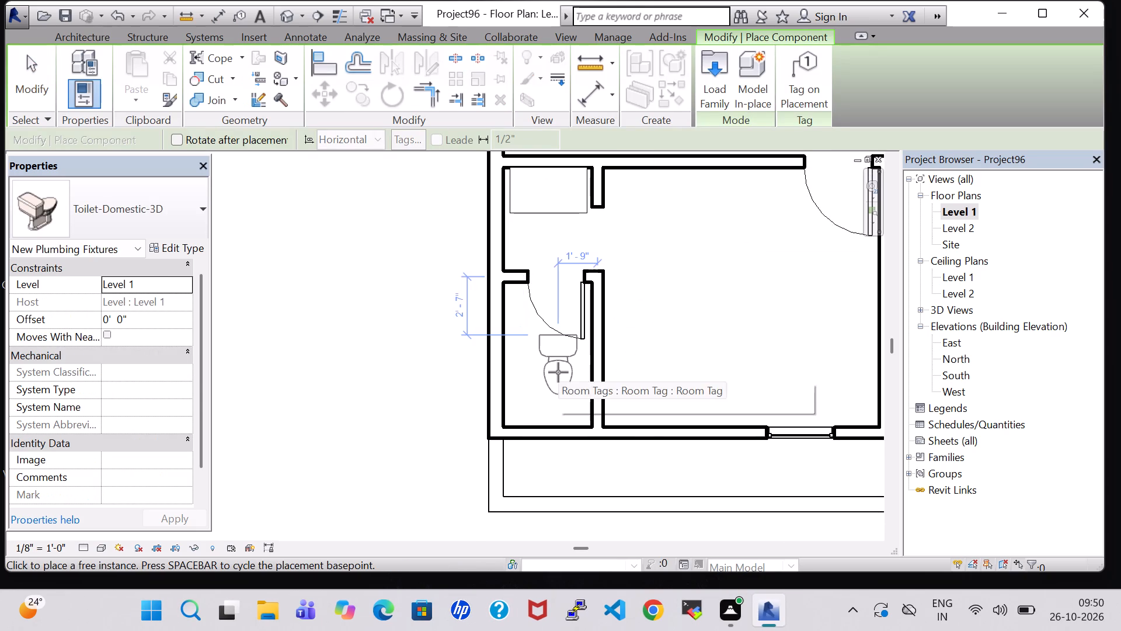
key(space)
key(space)
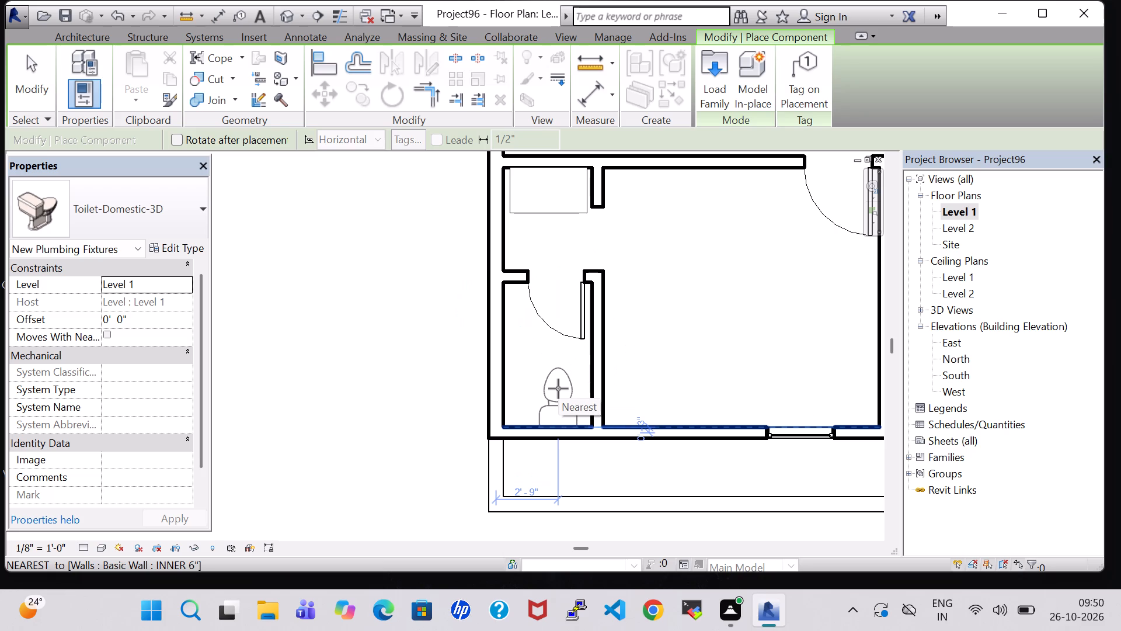
key(space)
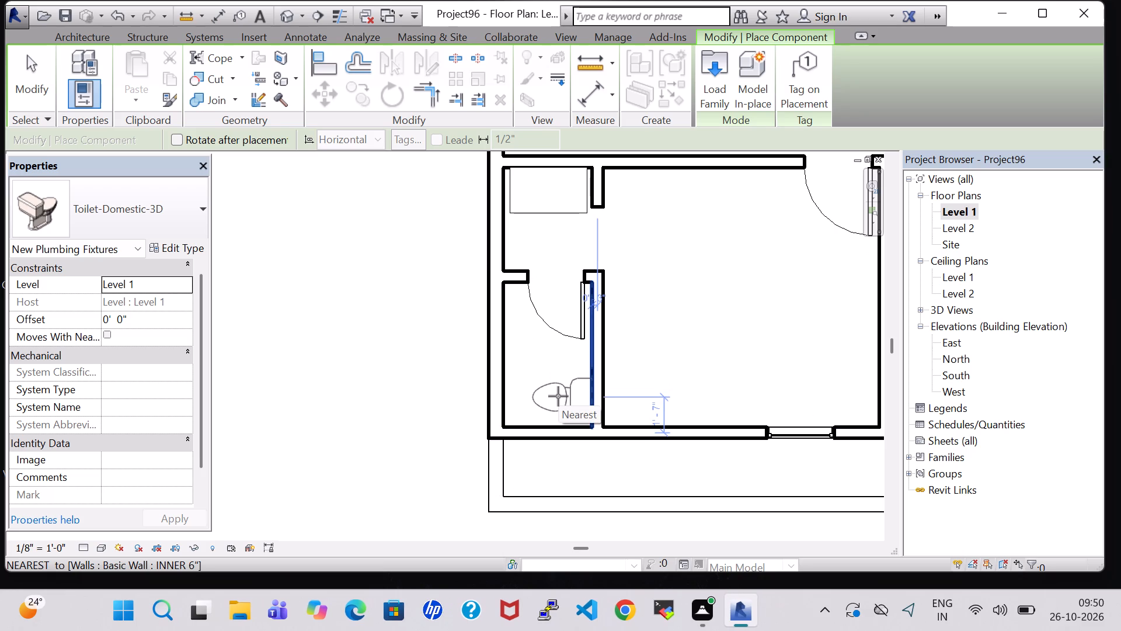
click(558, 402)
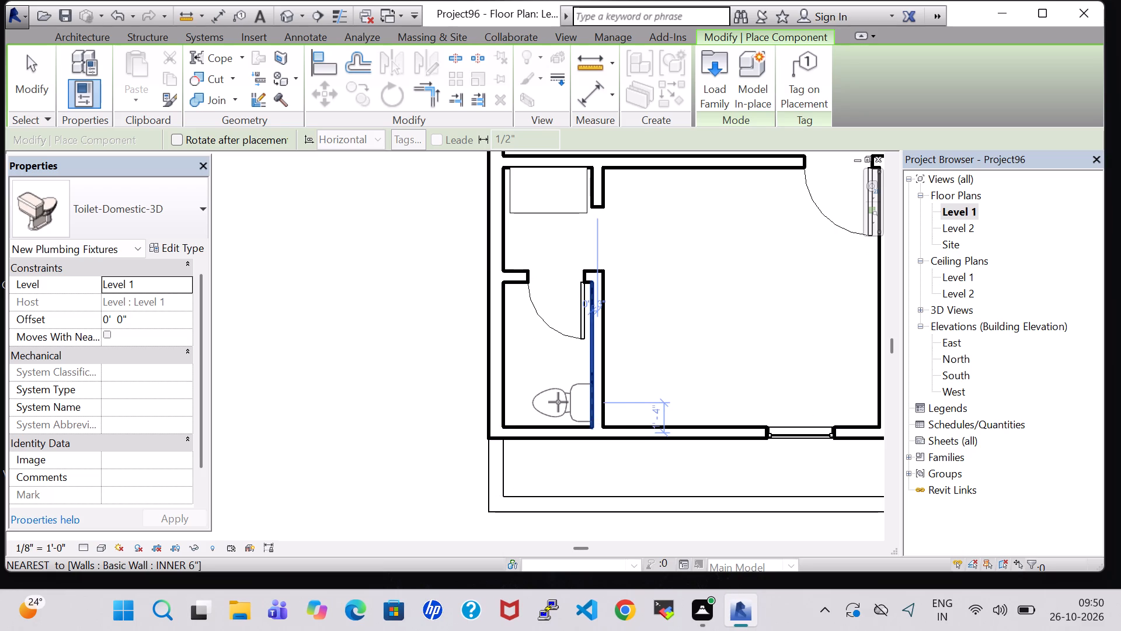
key(Escape)
key(Escape)
Place another 20" x 18" Sink Vanity-Square like C.TOILET's in the same small toilet, against the outer wall near the door.
scroll(666, 308, down, 4)
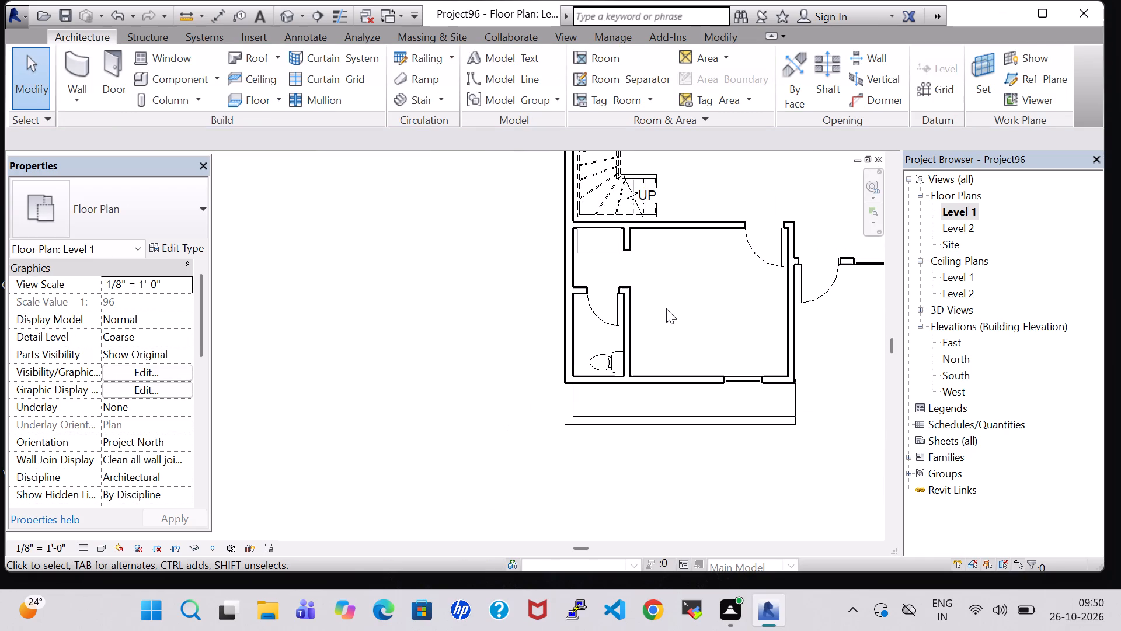
middle_drag(680, 266, 660, 404)
scroll(659, 397, down, 2)
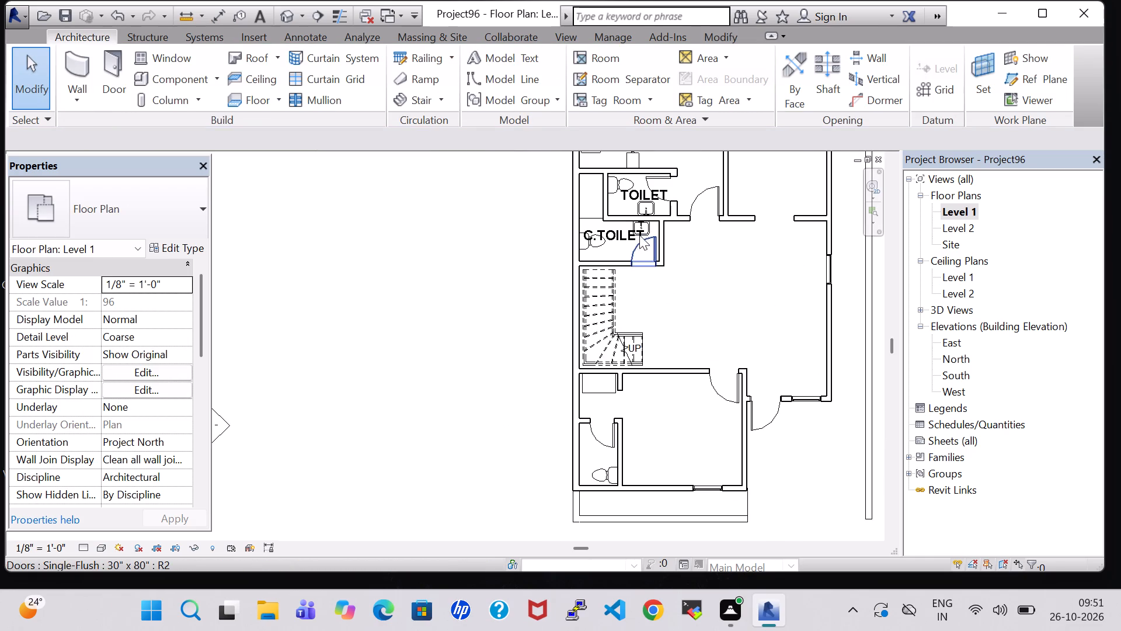
scroll(646, 228, up, 5)
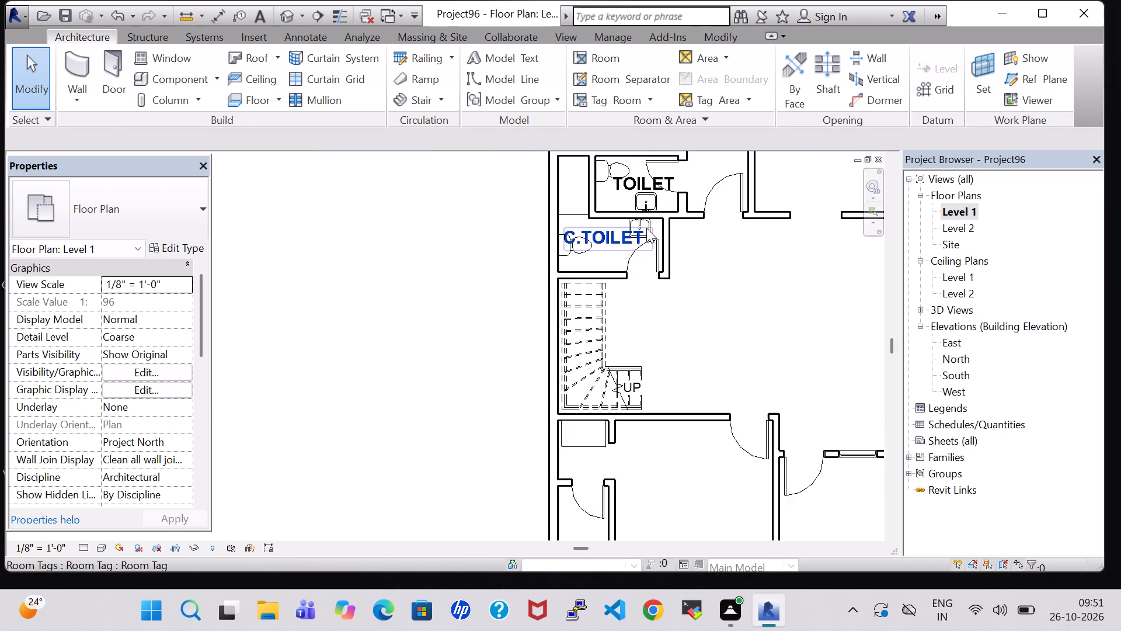
scroll(646, 228, up, 3)
click(659, 221)
right_click(659, 221)
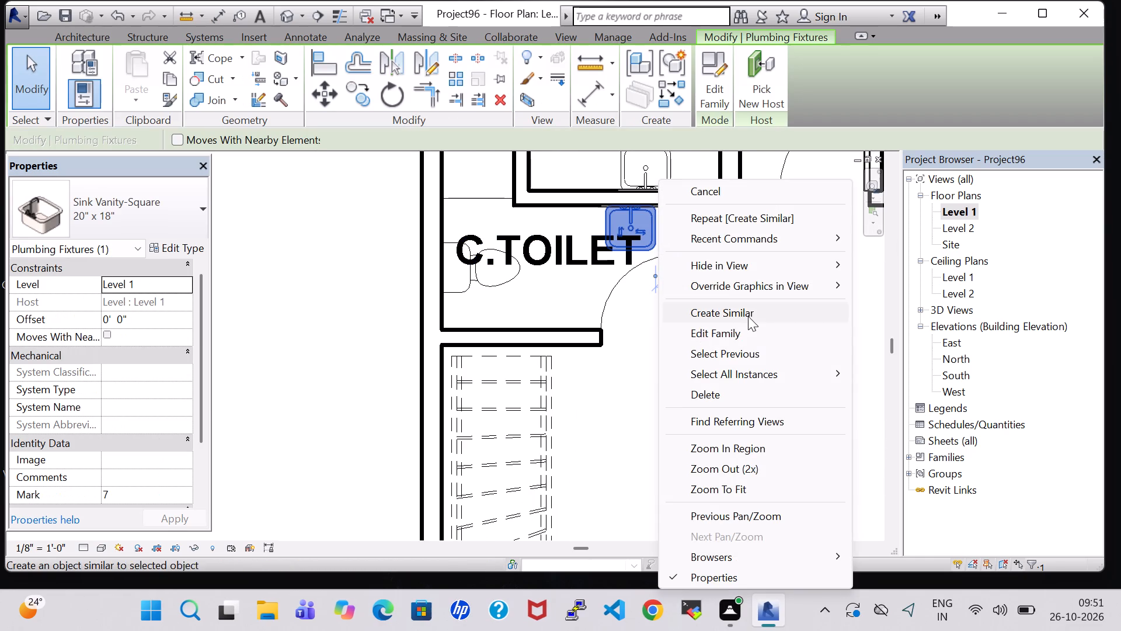
click(748, 316)
middle_click(708, 414)
middle_click(708, 414)
middle_drag(708, 414, 698, 348)
scroll(401, 307, up, 4)
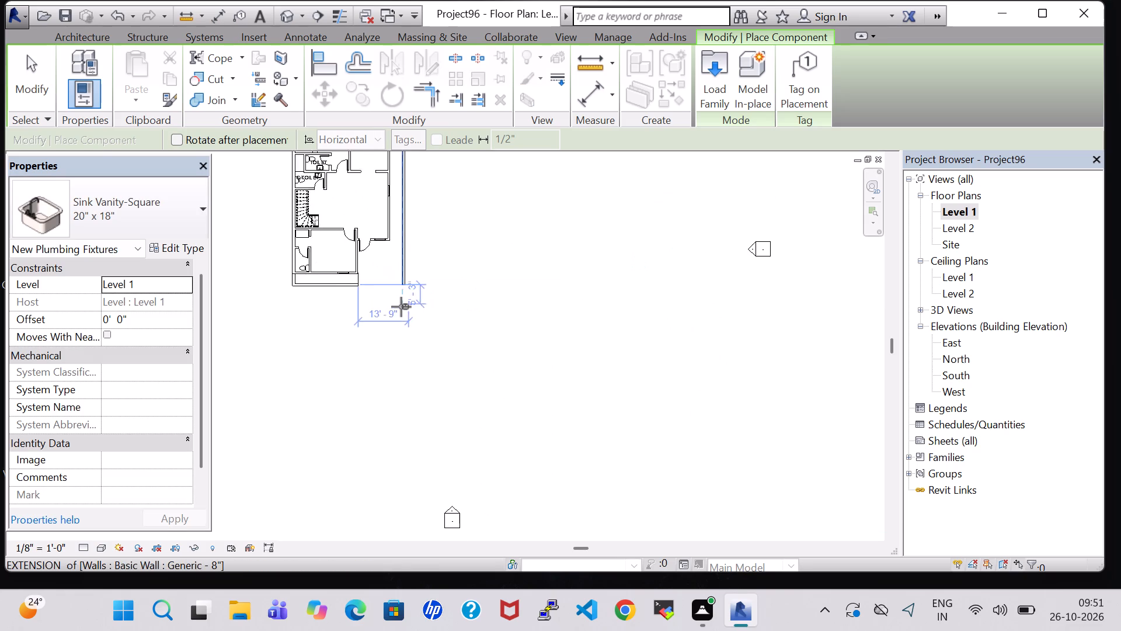
scroll(401, 307, up, 8)
middle_drag(229, 261, 644, 403)
scroll(561, 386, up, 5)
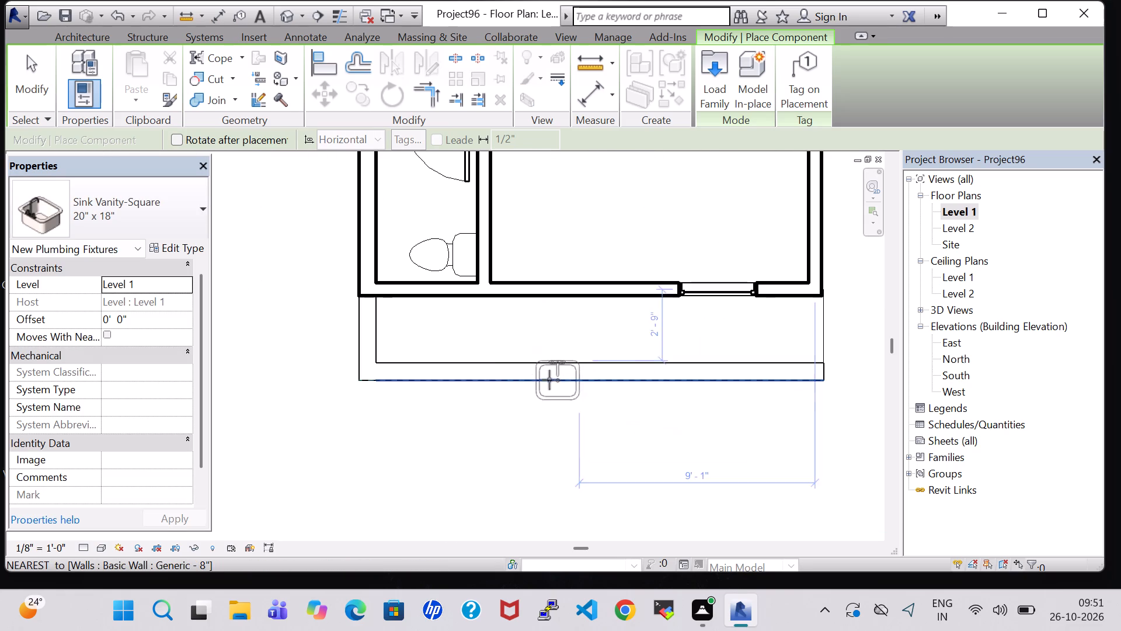
key(space)
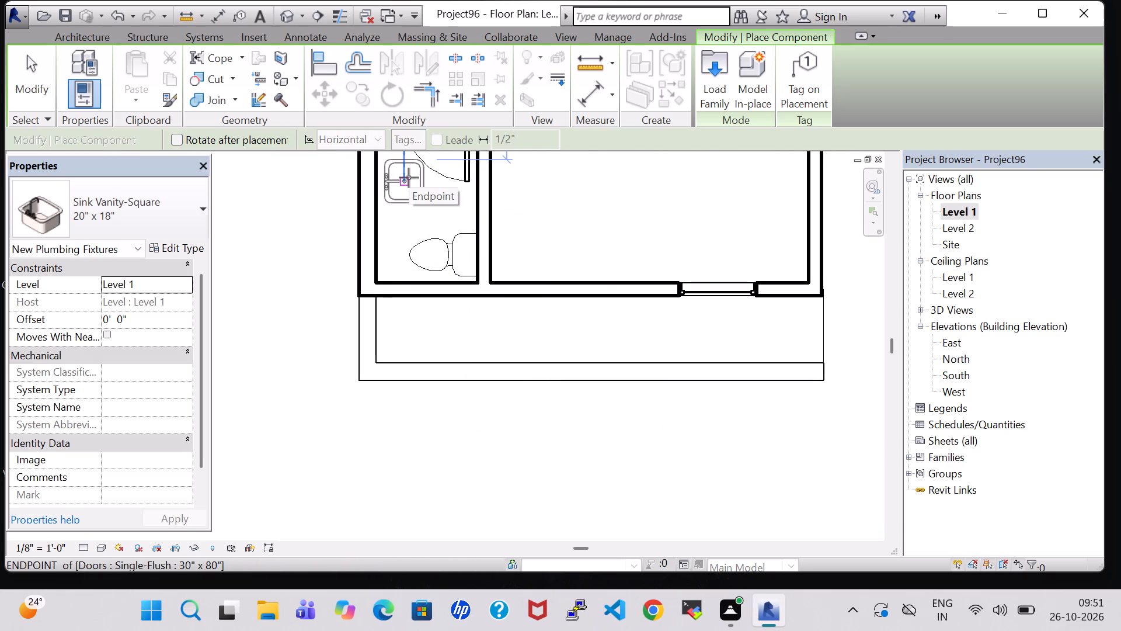
scroll(409, 178, up, 1)
middle_drag(415, 185, 427, 246)
middle_click(427, 267)
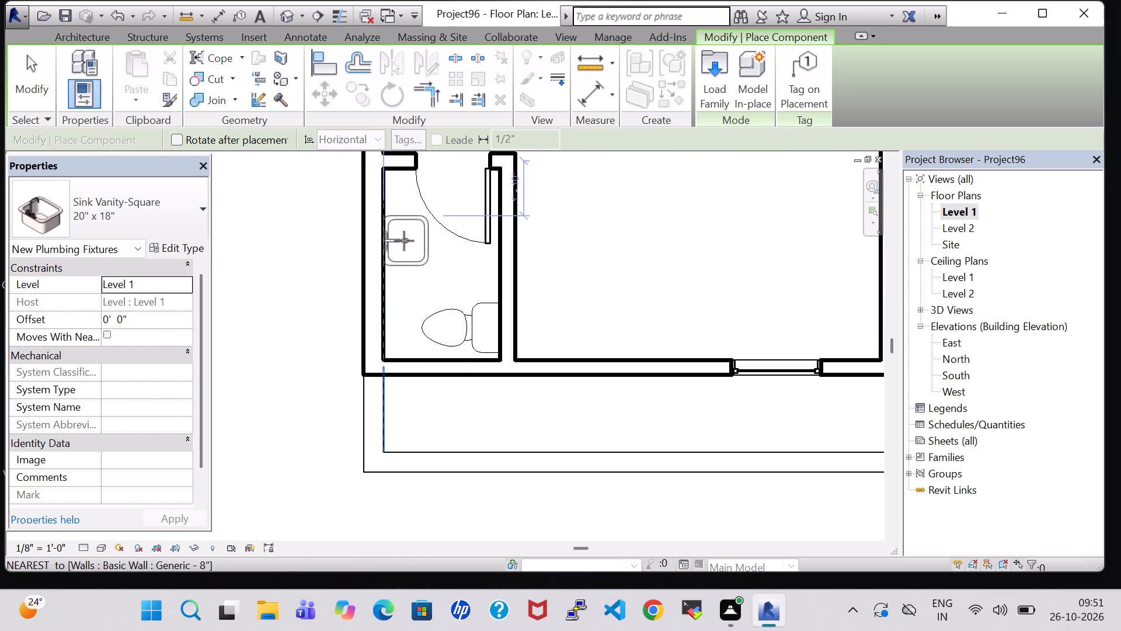
click(402, 234)
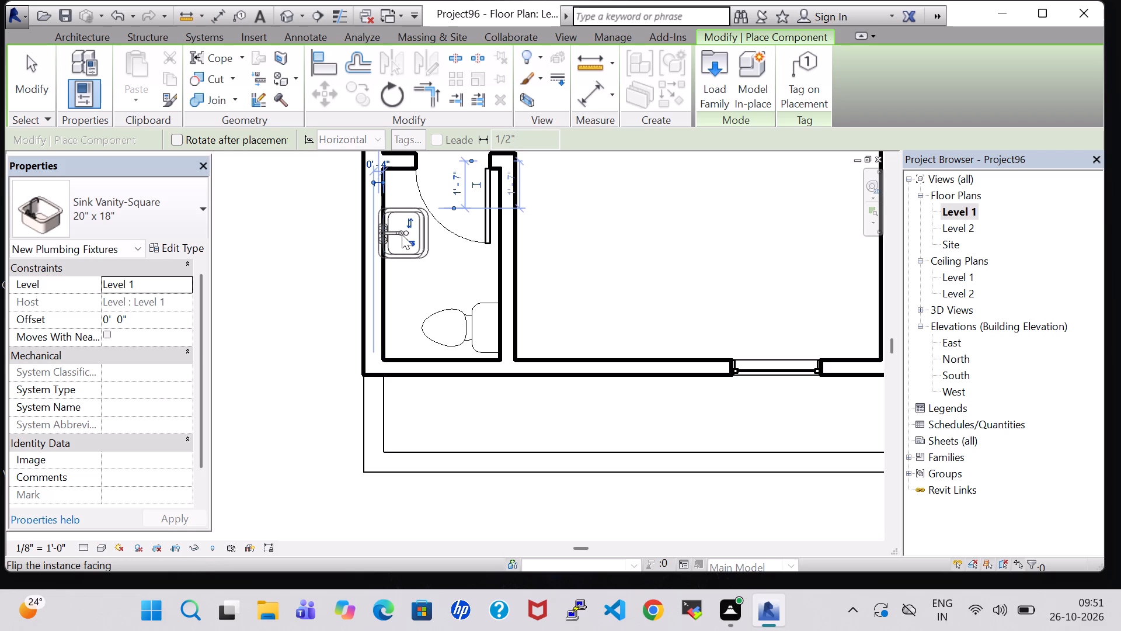
key(Escape)
key(Escape)
Place another Mirror-Ellipse 24" x 48" like C.TOILET's on the small toilet's outer wall, behind the sink, about 2' 5" from the door-side partition.
scroll(586, 223, down, 3)
middle_drag(586, 223, 605, 397)
scroll(605, 397, down, 3)
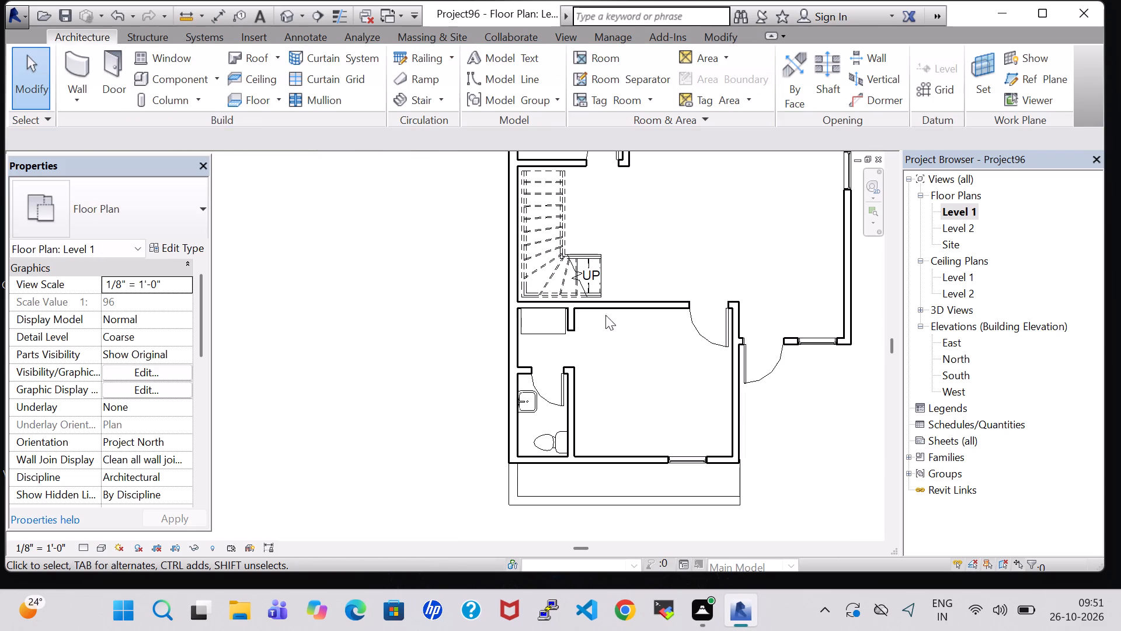
scroll(608, 258, down, 1)
middle_drag(624, 228, 651, 334)
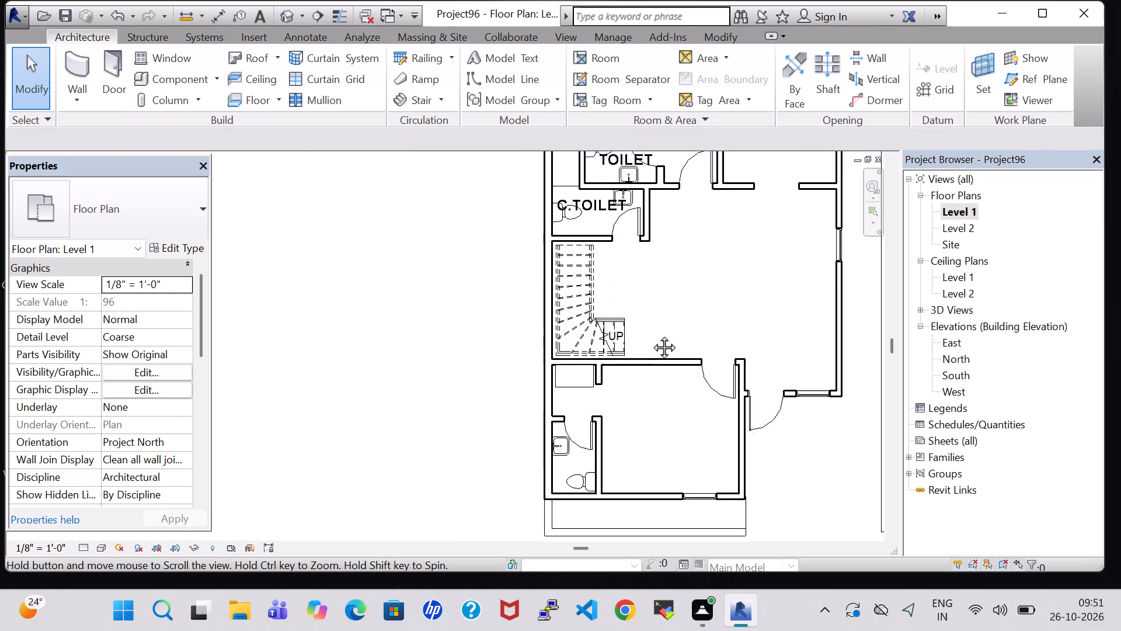
middle_drag(651, 334, 655, 411)
scroll(652, 386, up, 5)
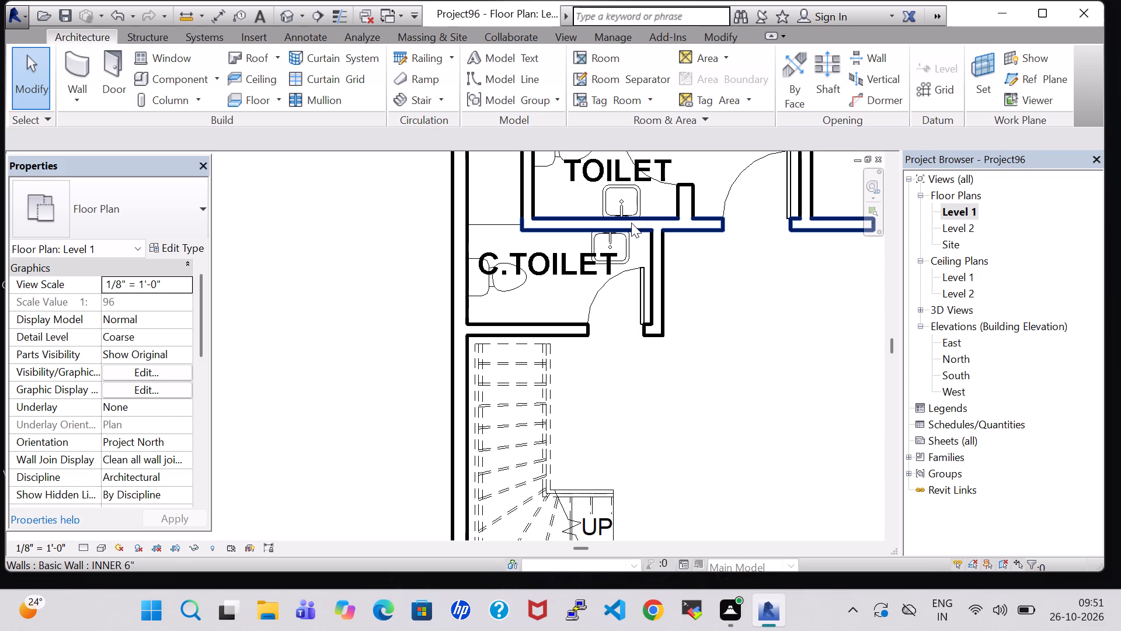
scroll(624, 231, up, 10)
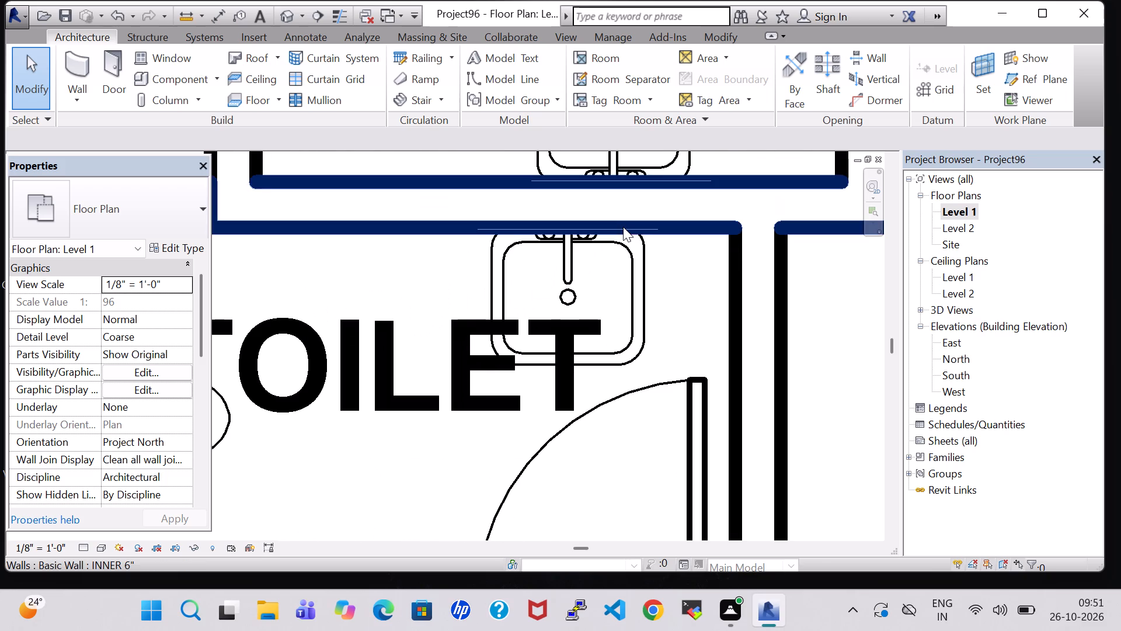
click(622, 226)
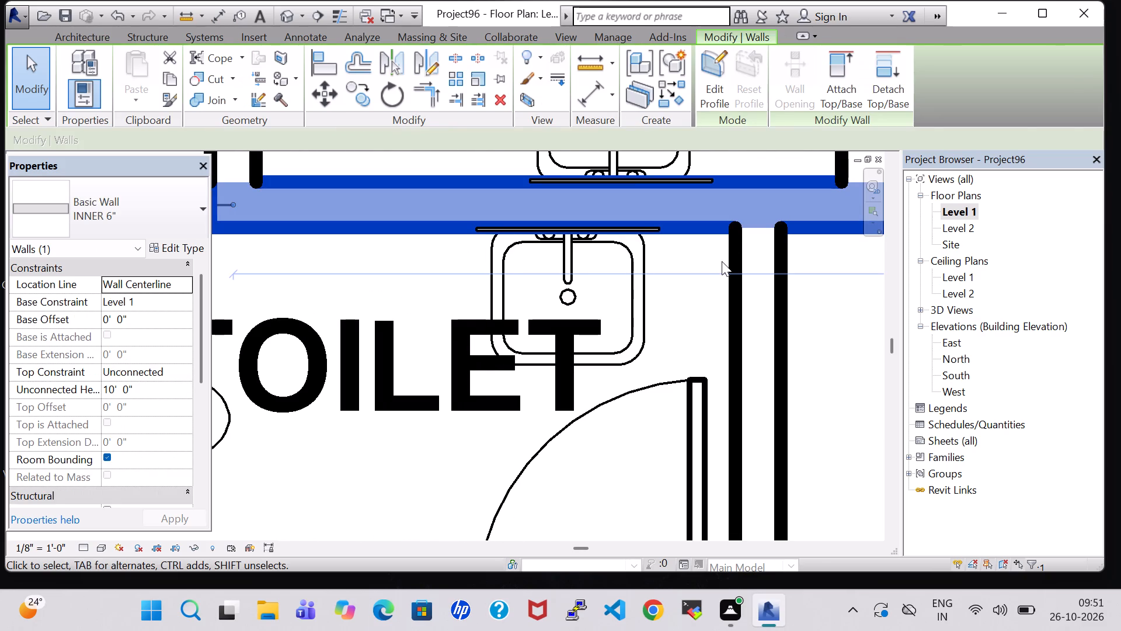
click(702, 256)
click(652, 231)
right_click(652, 231)
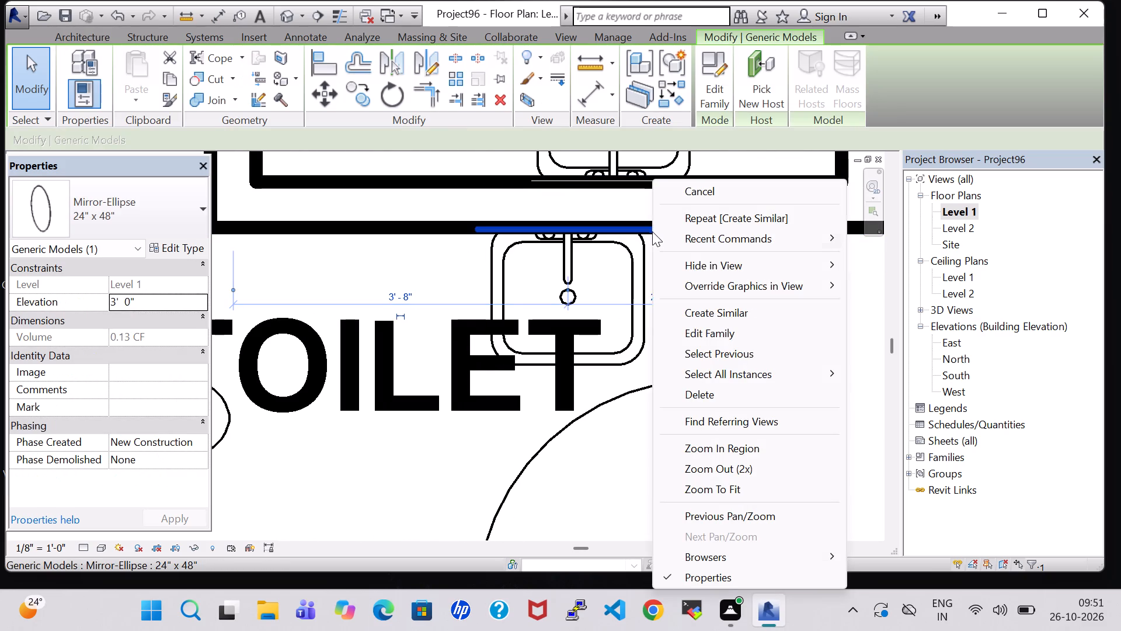
click(732, 310)
scroll(581, 433, down, 4)
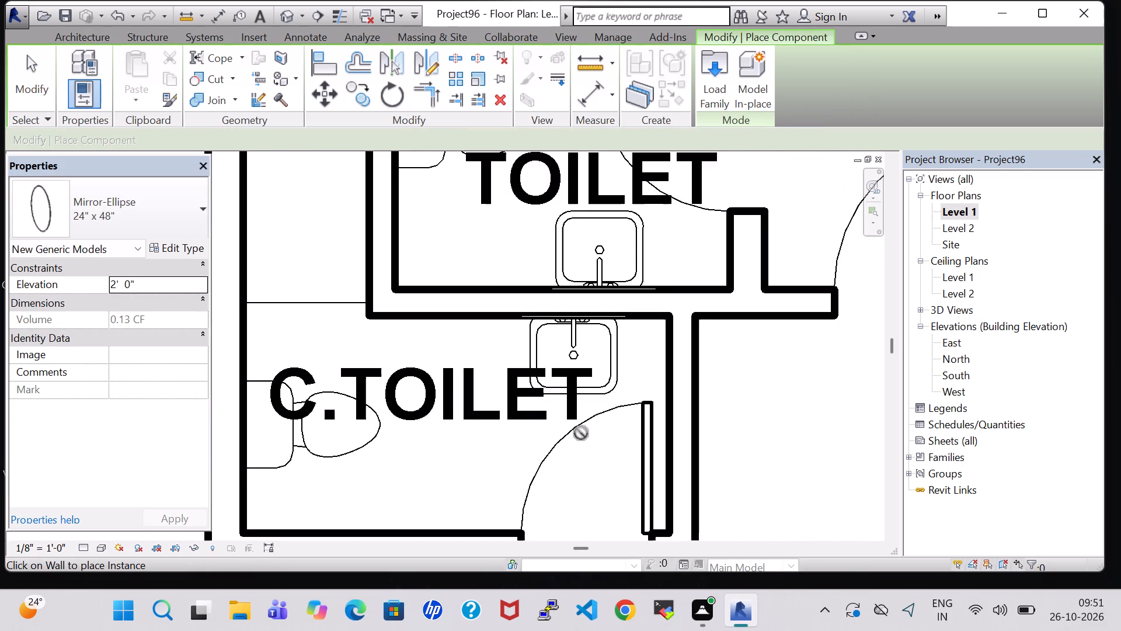
middle_drag(581, 433, 584, 320)
middle_drag(579, 300, 580, 226)
scroll(513, 415, down, 6)
scroll(503, 461, up, 2)
middle_drag(503, 461, 540, 311)
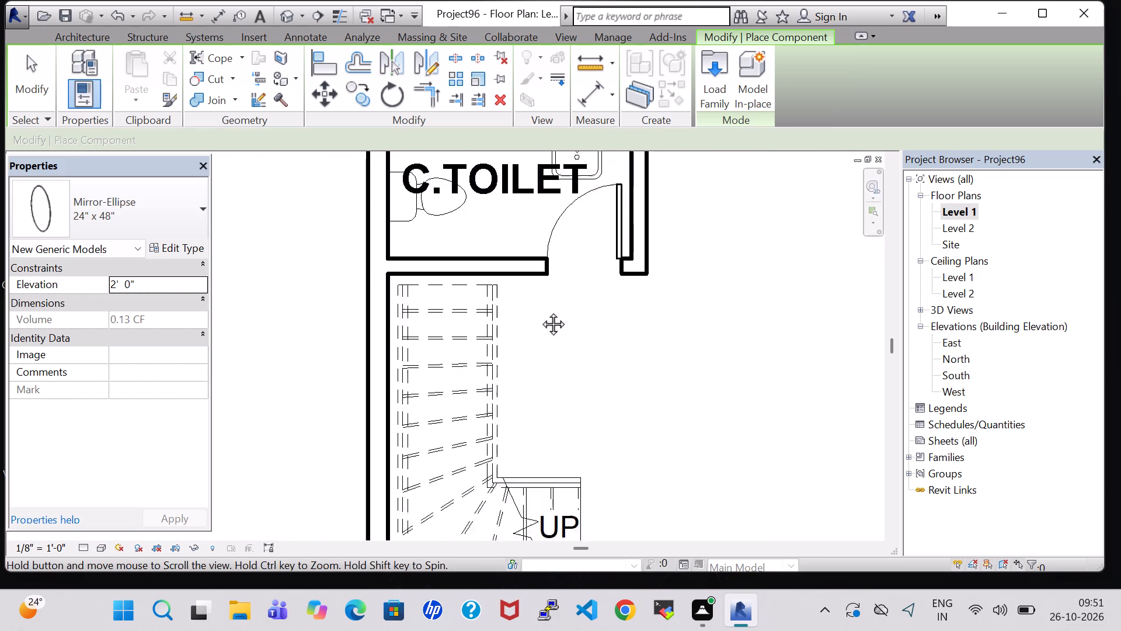
middle_drag(540, 311, 557, 223)
middle_drag(549, 480, 581, 266)
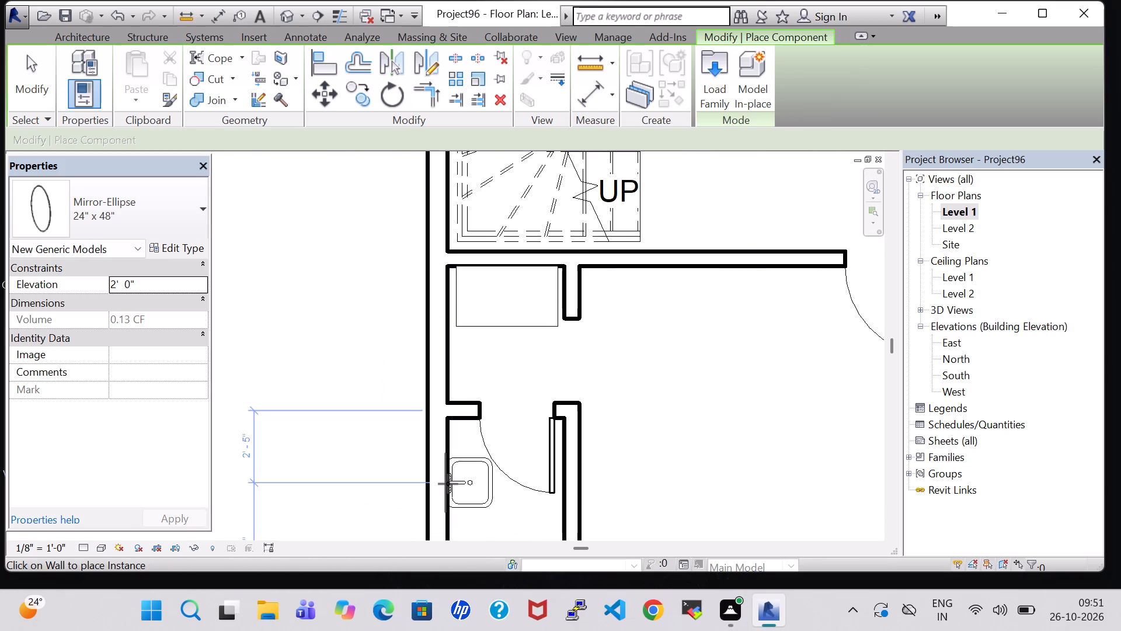
click(448, 484)
key(Escape)
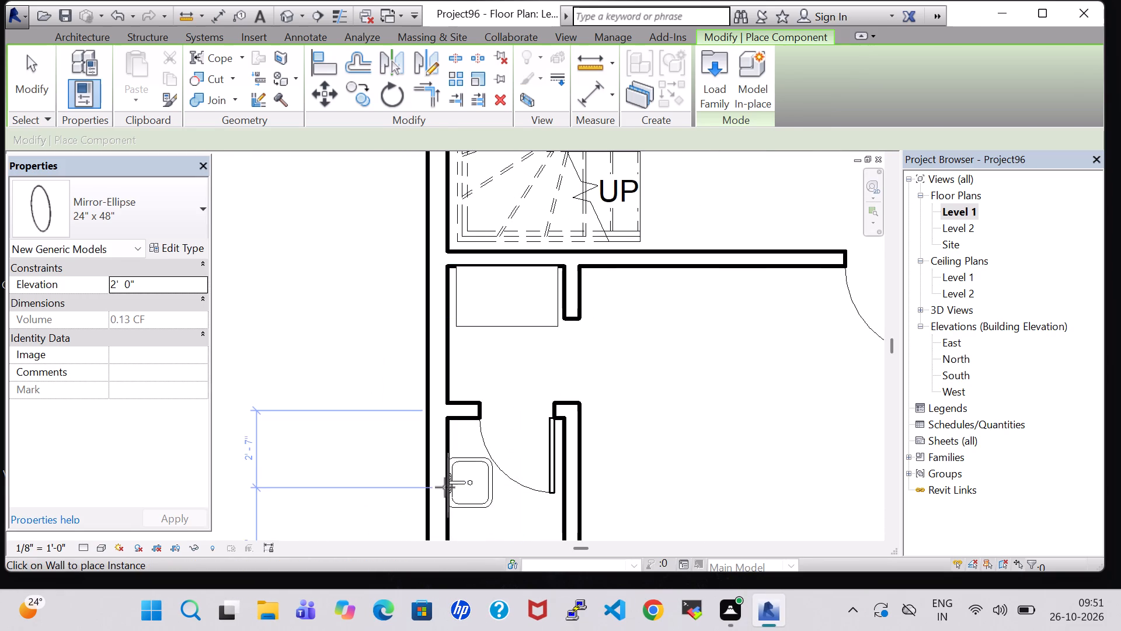
key(Escape)
Set the elevation of the mirror behind the small toilet's sink to 3' 0".
scroll(445, 487, up, 7)
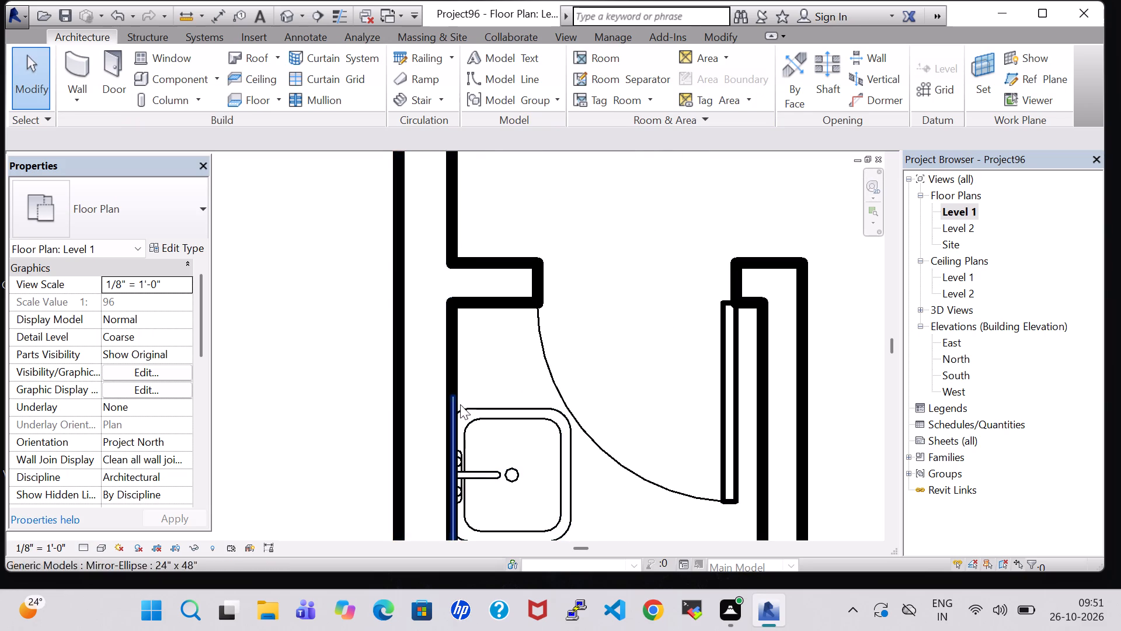
scroll(476, 397, up, 9)
click(400, 404)
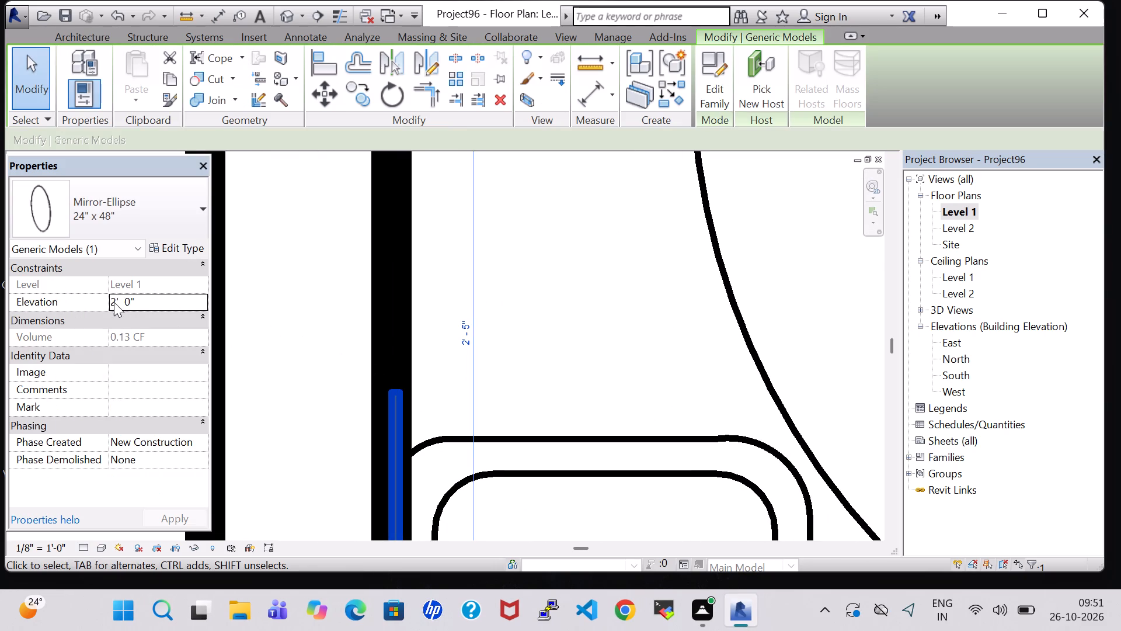
click(114, 302)
click(114, 302)
key(BackSpace)
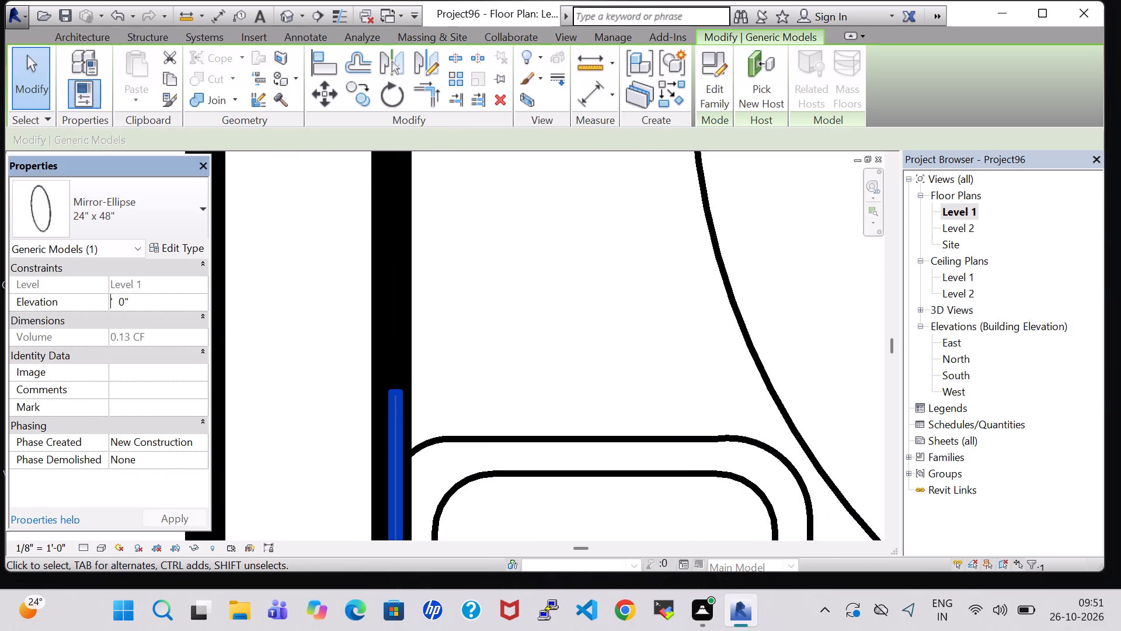
key(3)
click(168, 530)
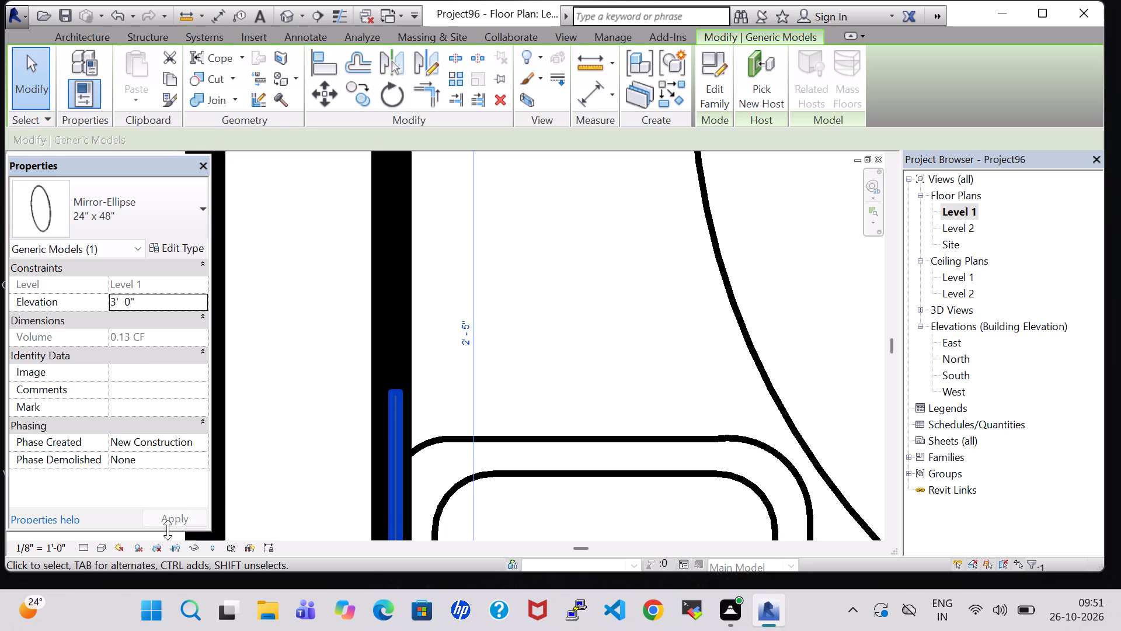
click(588, 306)
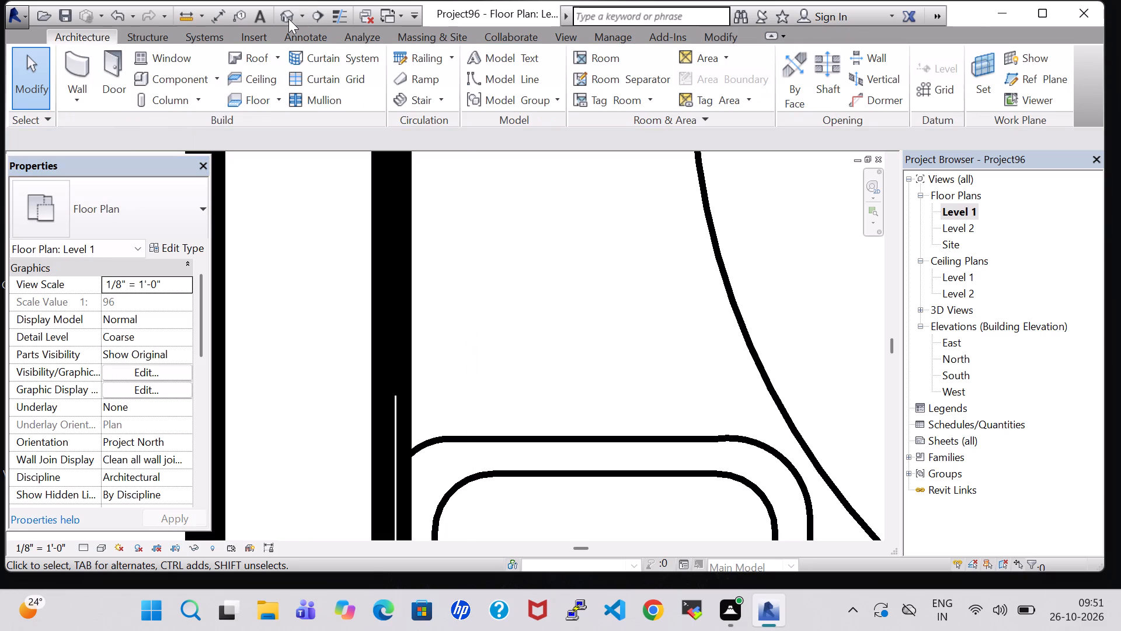
Inspect the small toilet's mirror and sink in 3D, and return to the toilet on the Level 1 plan.
click(288, 19)
scroll(431, 339, down, 3)
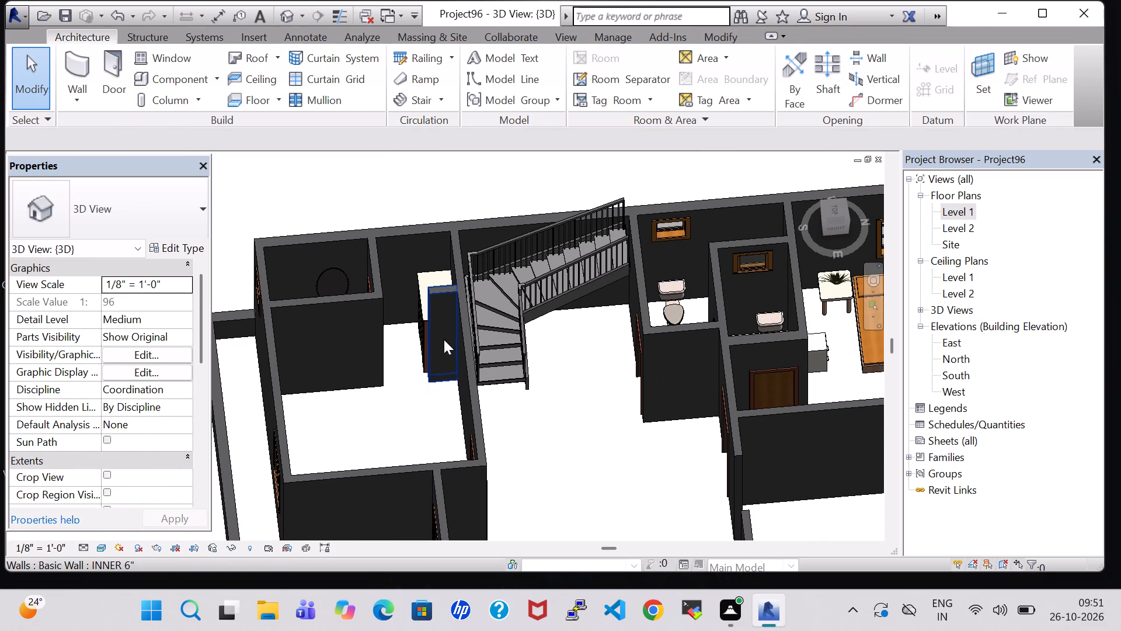
shift+middle_drag(416, 351, 423, 434)
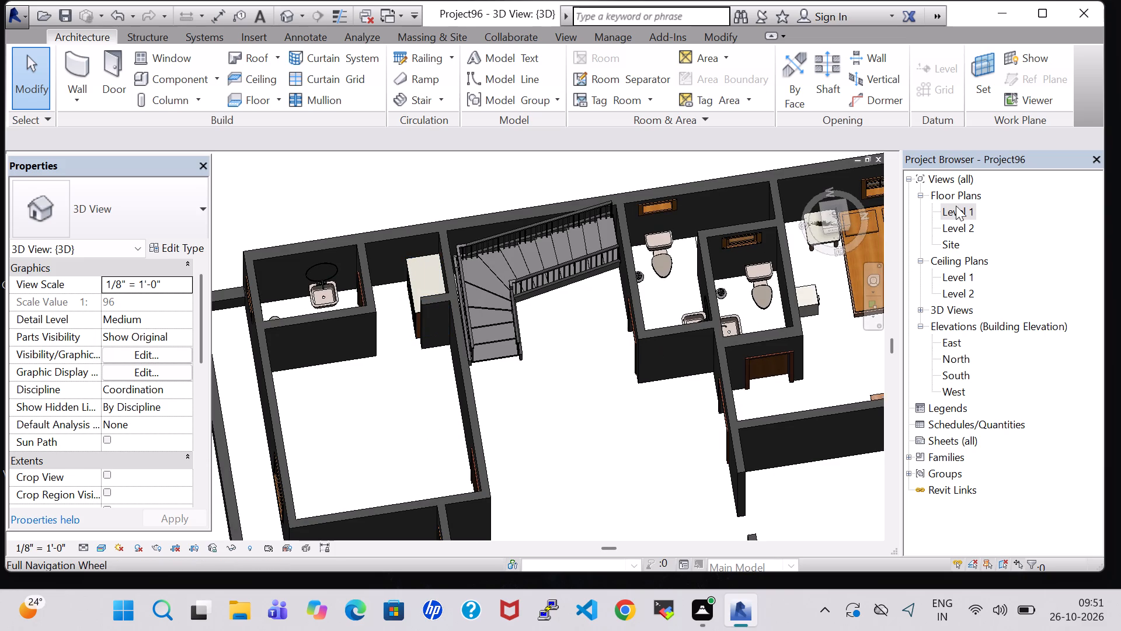
double_click(956, 206)
scroll(467, 517, down, 8)
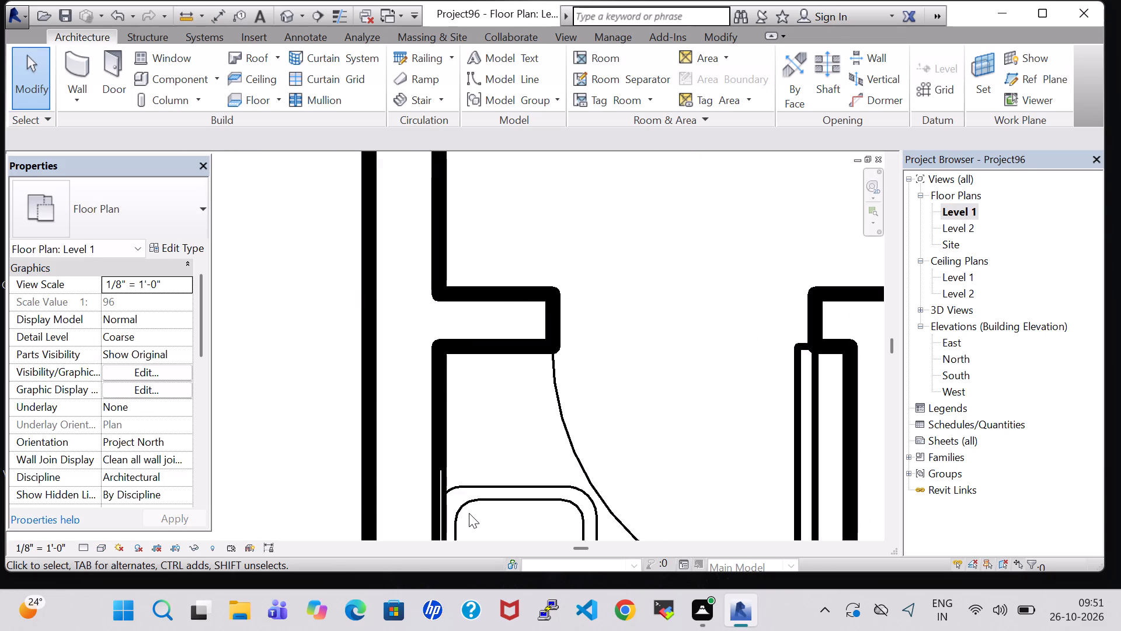
scroll(469, 513, down, 2)
middle_drag(562, 436, 588, 271)
scroll(590, 314, down, 4)
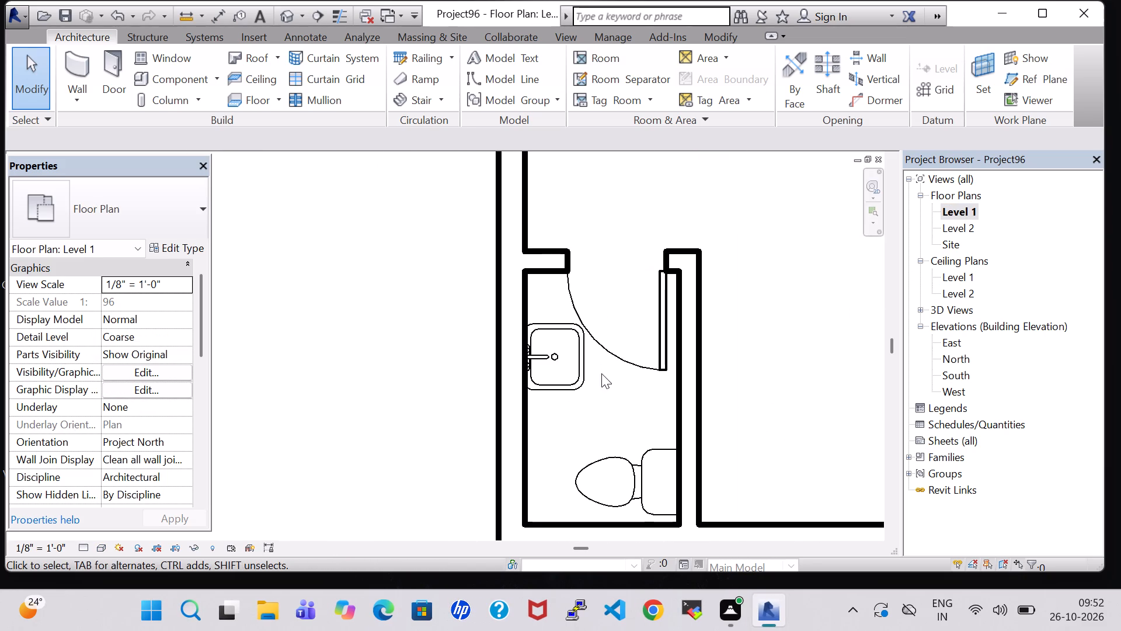
In 3D, place another Floor Drain - Round like C.TOILET's on the Level 1 work plane, between the small toilet's WC and sink, near the outer wall.
click(291, 20)
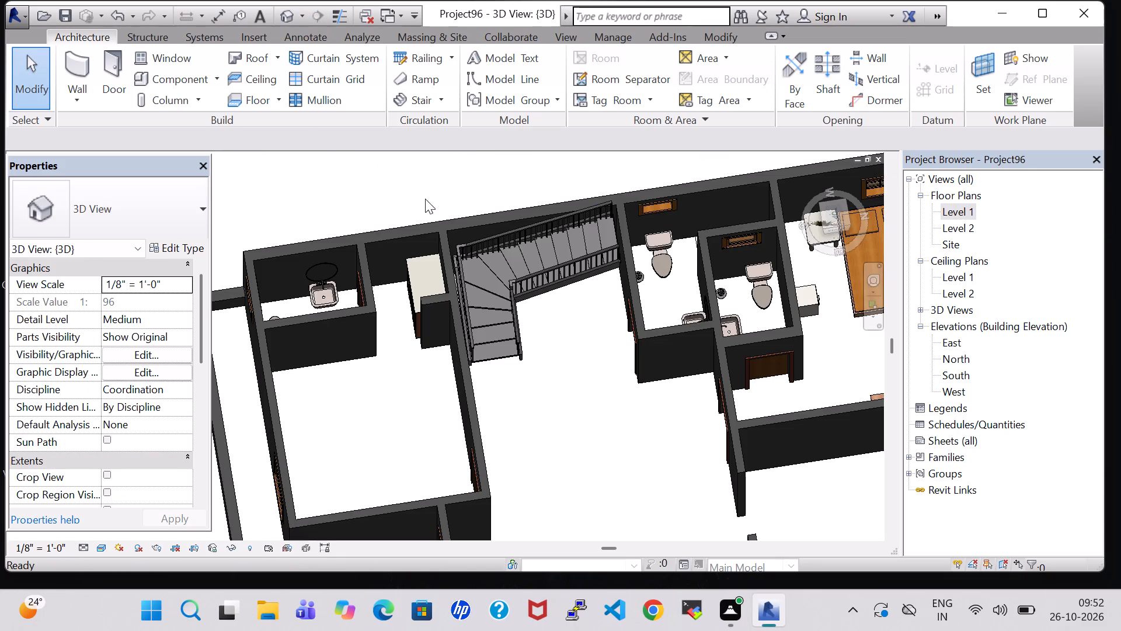
click(647, 276)
right_click(647, 276)
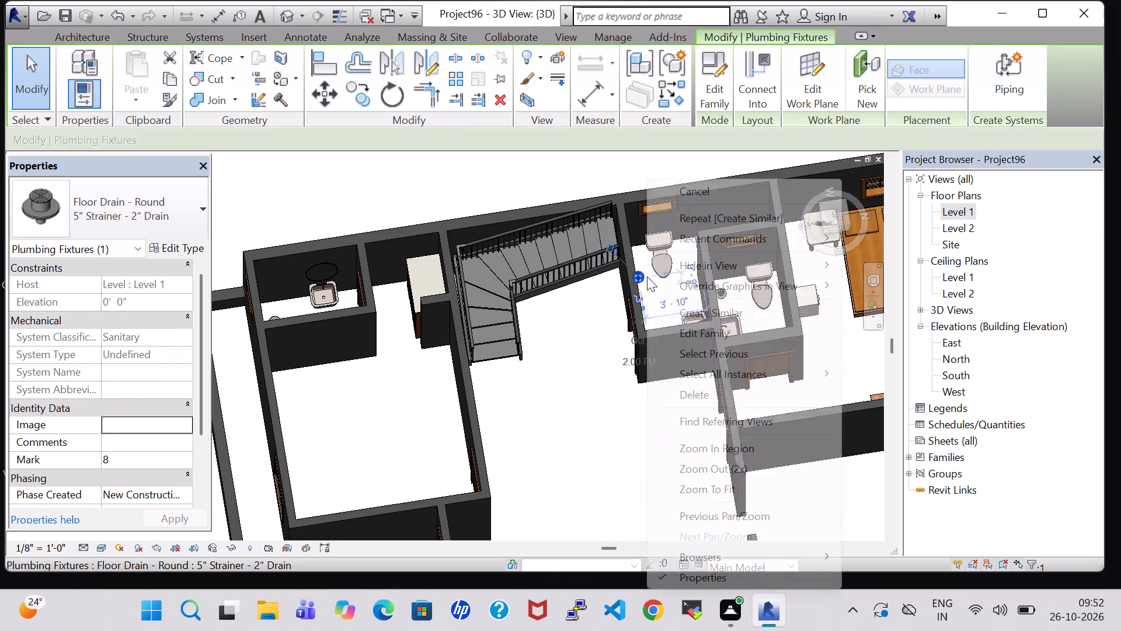
click(719, 317)
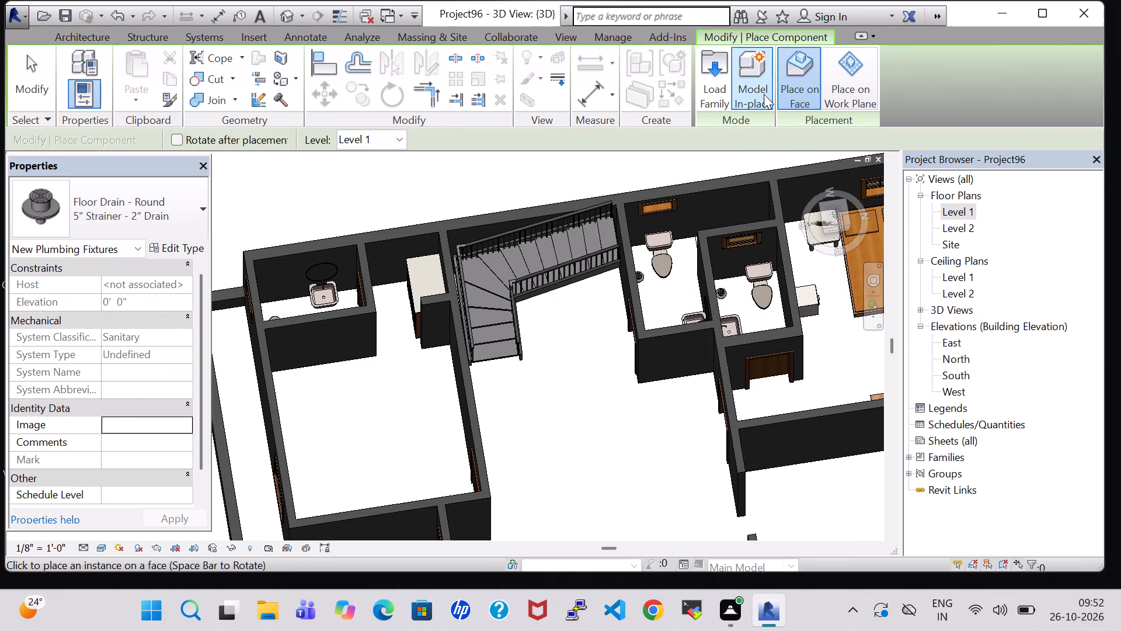
click(857, 73)
middle_drag(336, 200, 344, 221)
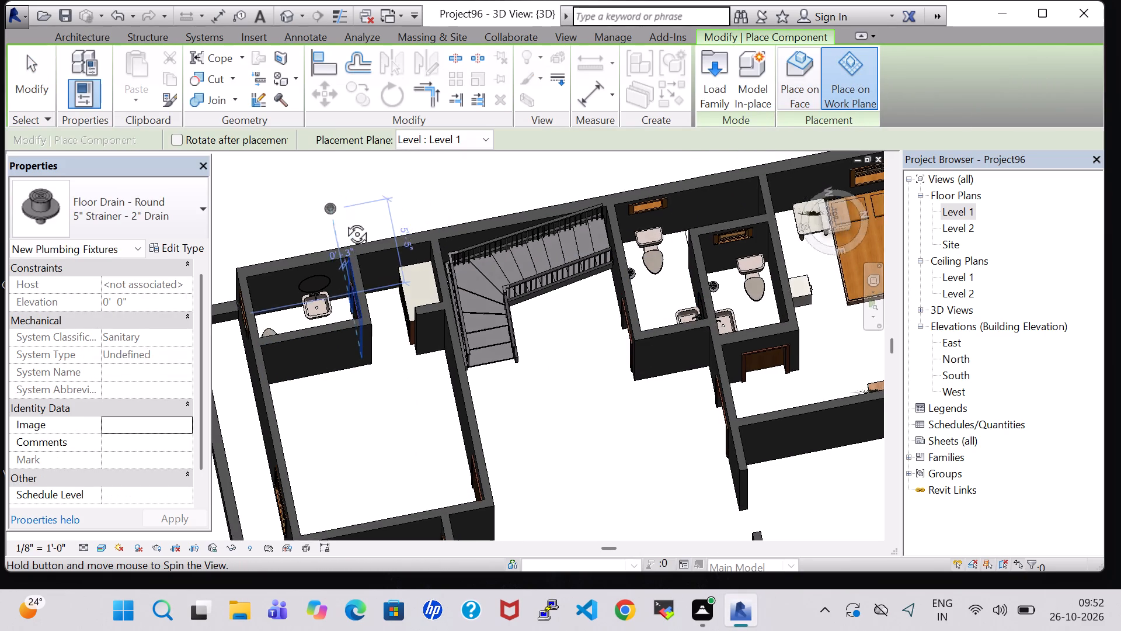
middle_drag(344, 221, 354, 326)
shift+middle_drag(323, 355, 330, 314)
shift+scroll(323, 355, up, 1)
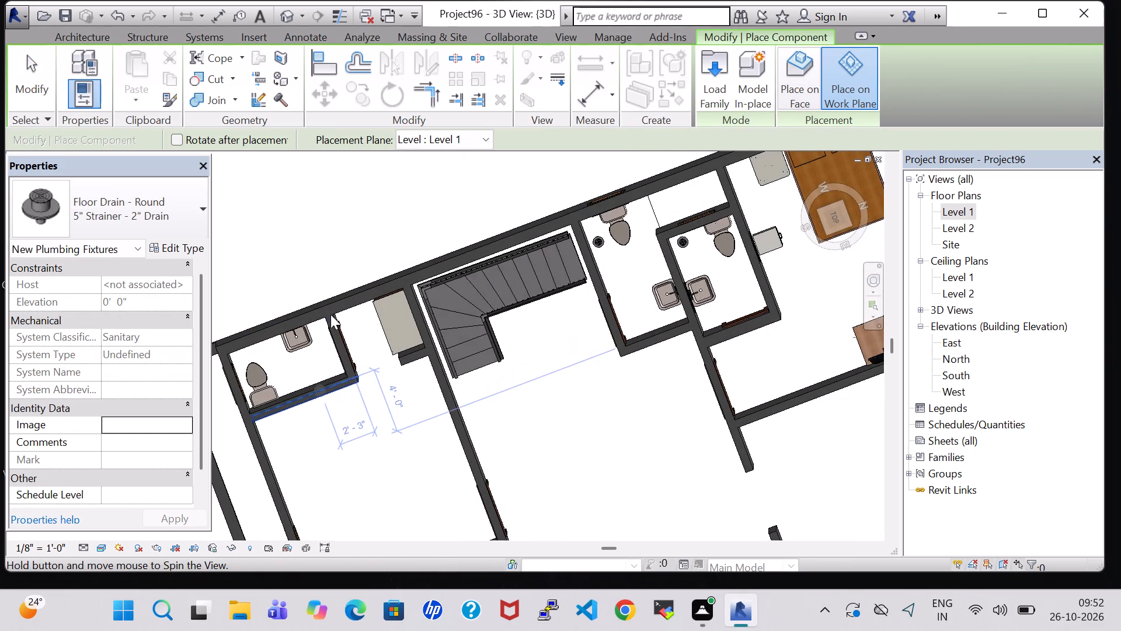
scroll(309, 341, up, 7)
middle_drag(295, 410, 395, 362)
scroll(395, 362, up, 1)
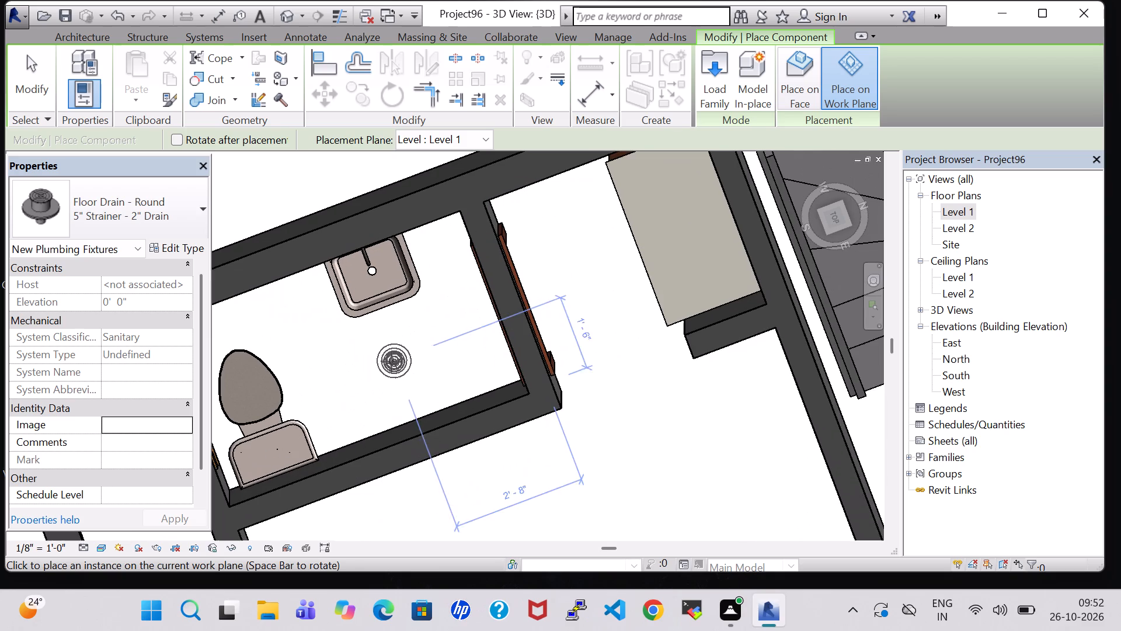
click(278, 309)
key(Escape)
key(Escape)
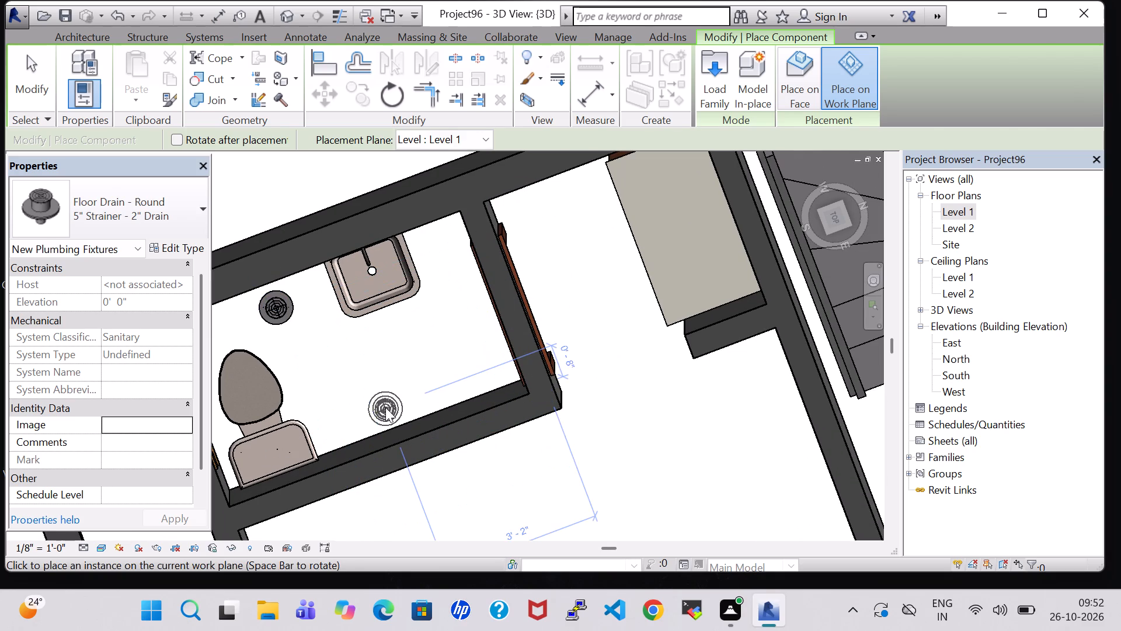
Nudge the small toilet's new floor drain two increments along the outer wall, away from the sink.
click(273, 321)
key(Left)
key(Left)
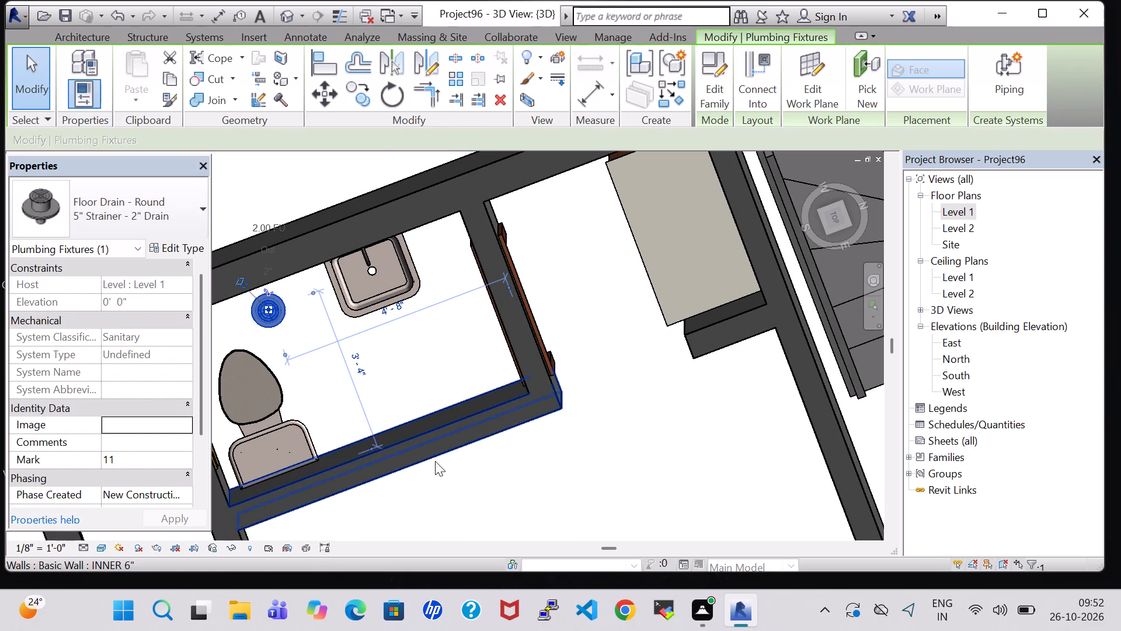
click(597, 534)
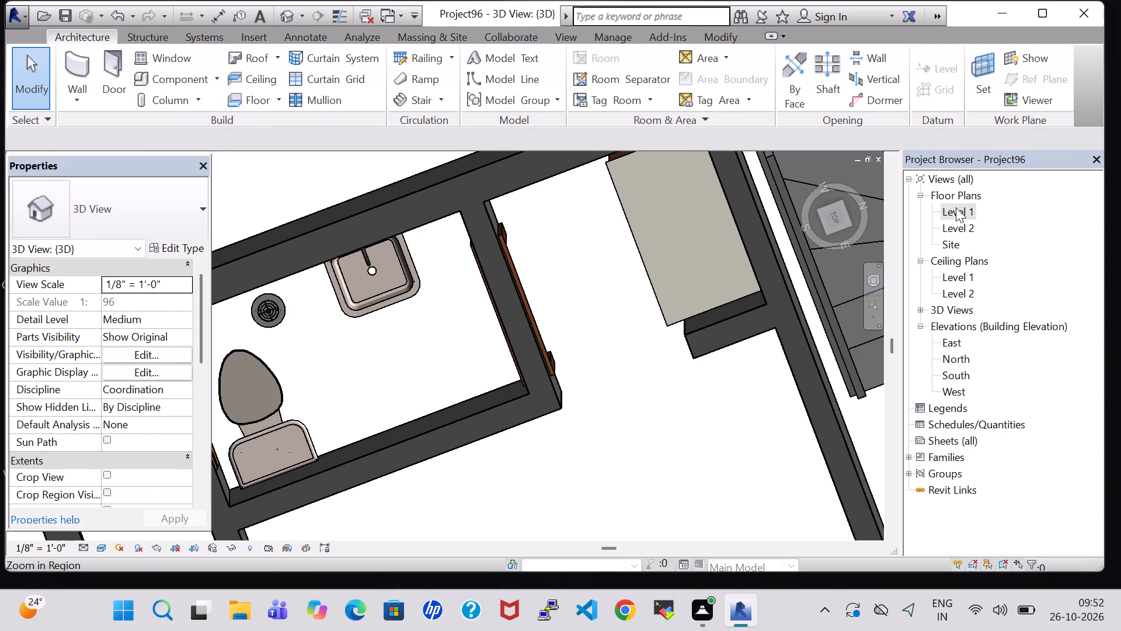
On the Level 1 plan, place tagged rooms in the second bedroom, with its tag at the dresser recess, and in the small toilet.
double_click(956, 207)
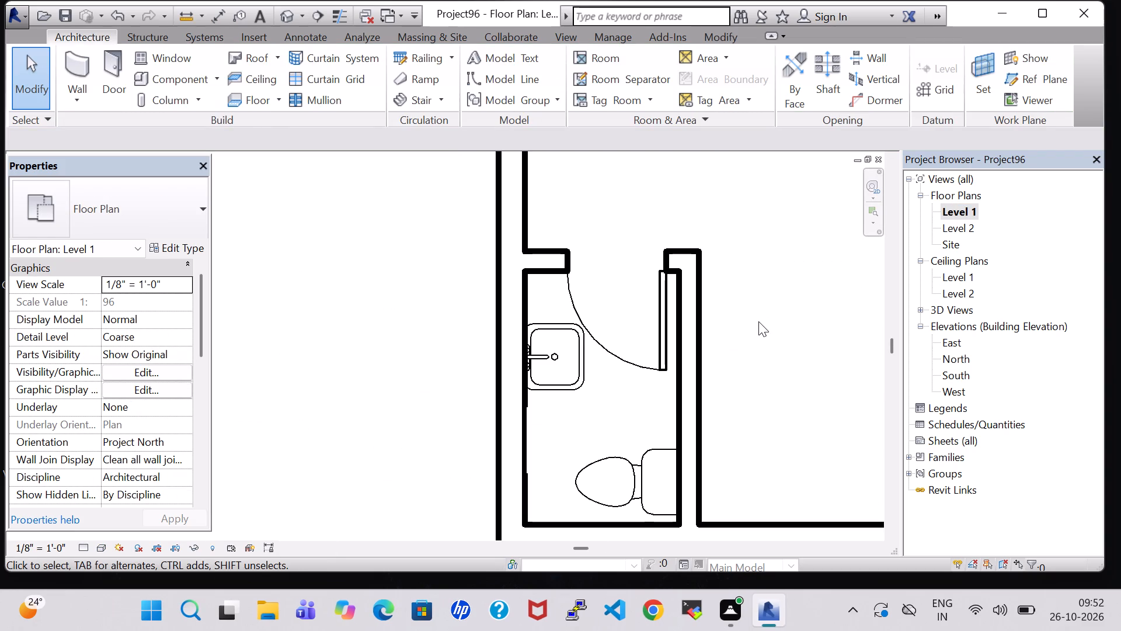
scroll(758, 321, down, 5)
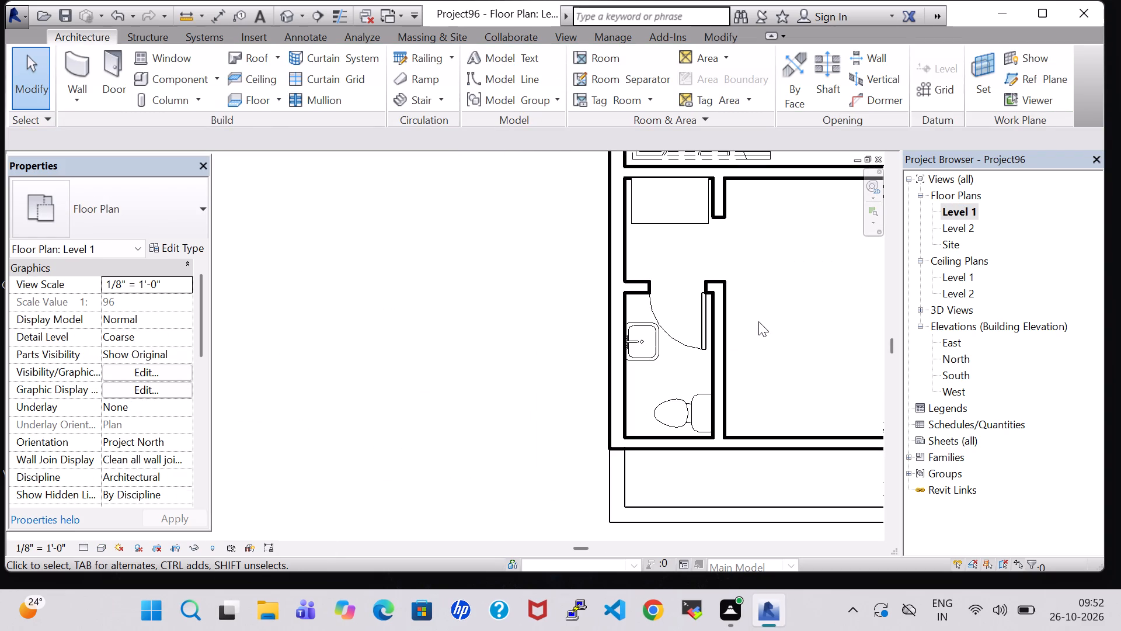
scroll(758, 321, down, 2)
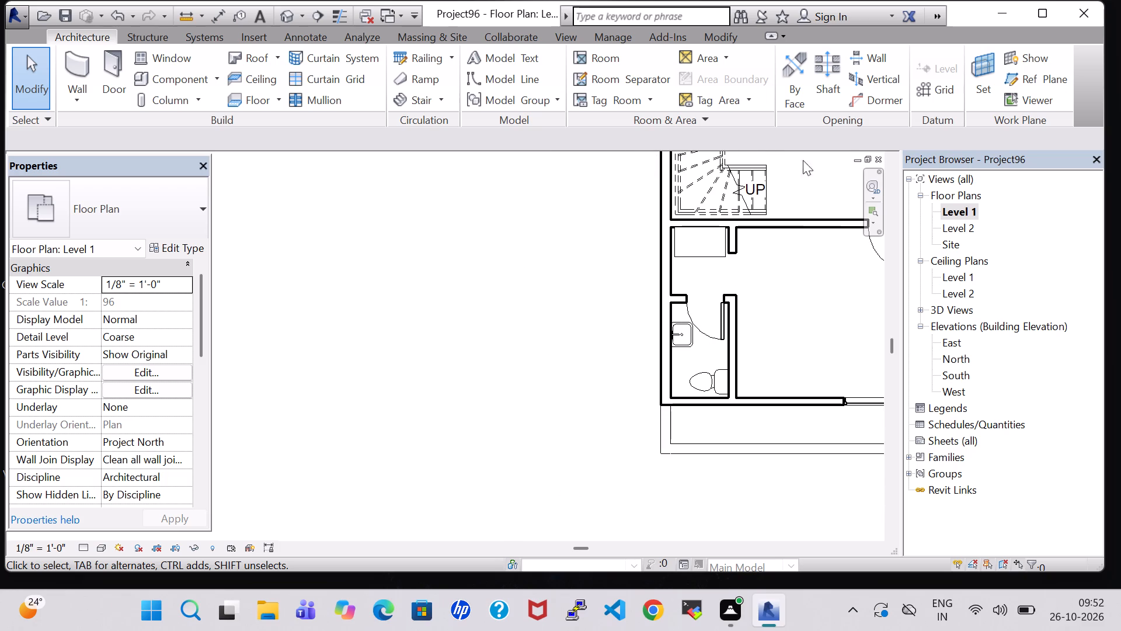
click(584, 60)
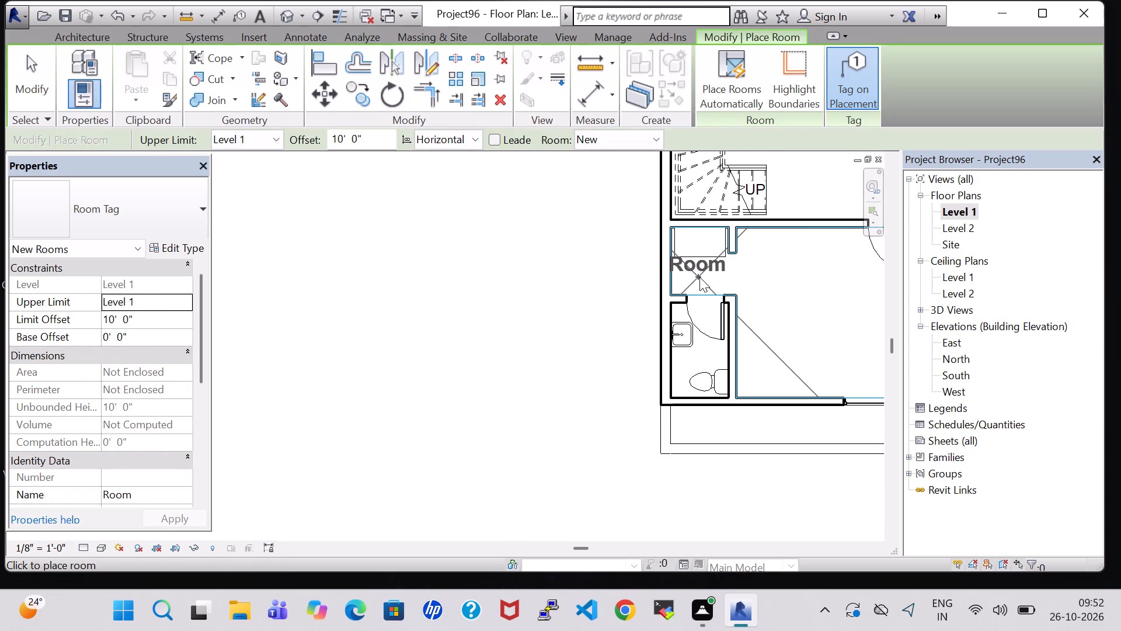
click(702, 277)
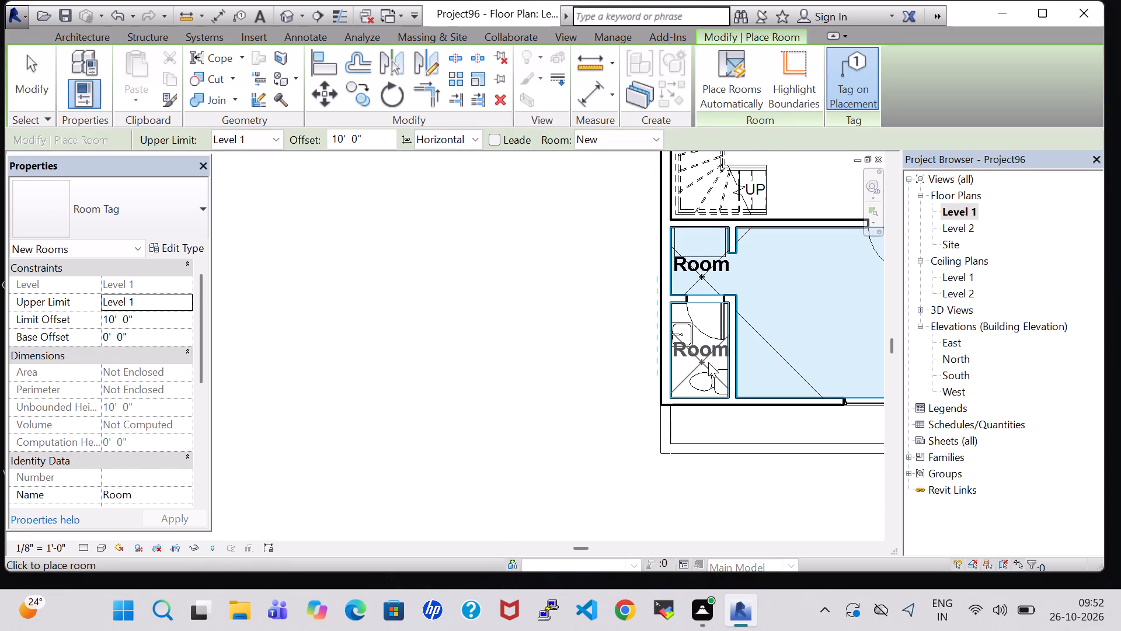
click(708, 362)
key(Escape)
key(Escape)
Rename the room tag in the second bedroom's small toilet as TOILET.
double_click(708, 355)
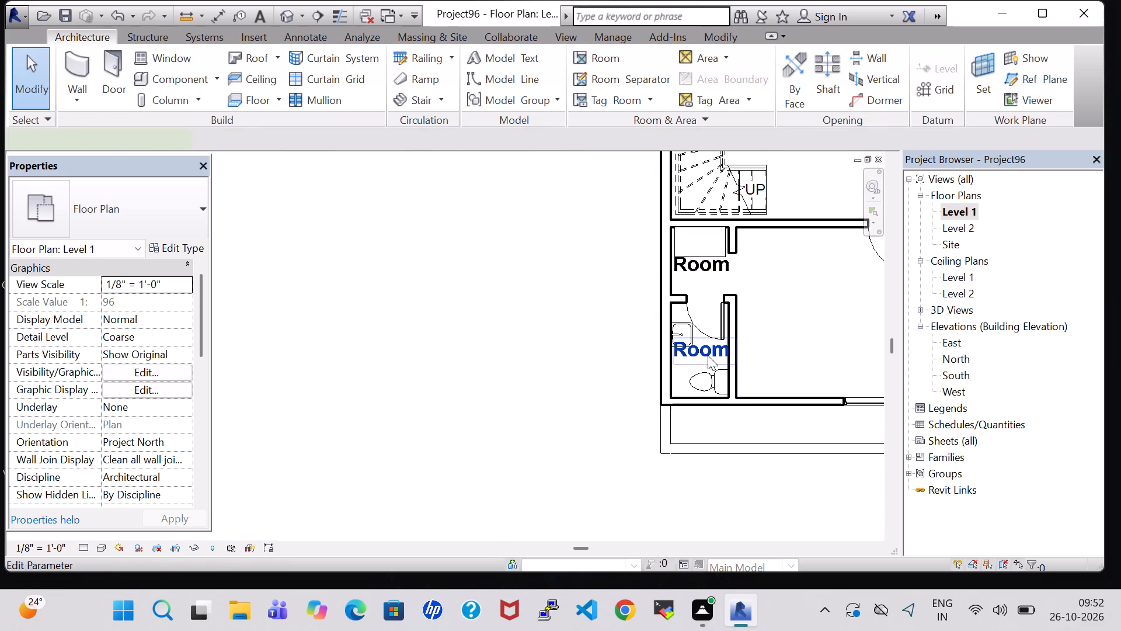
key(BackSpace)
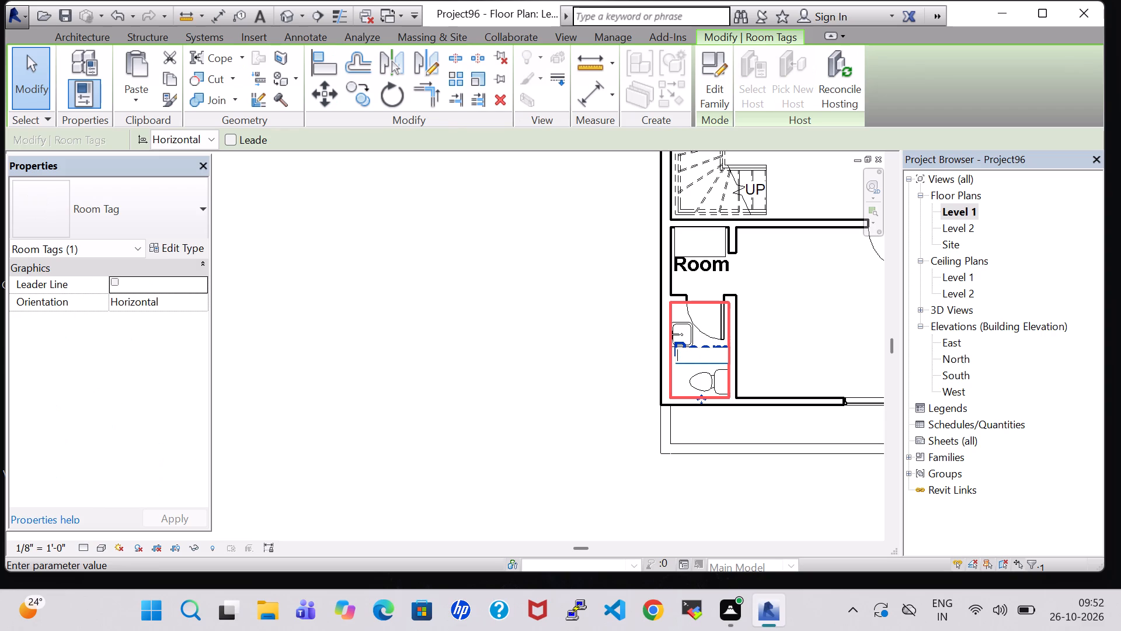
text(TP)
key(BackSpace)
text(OILET)
key(Return)
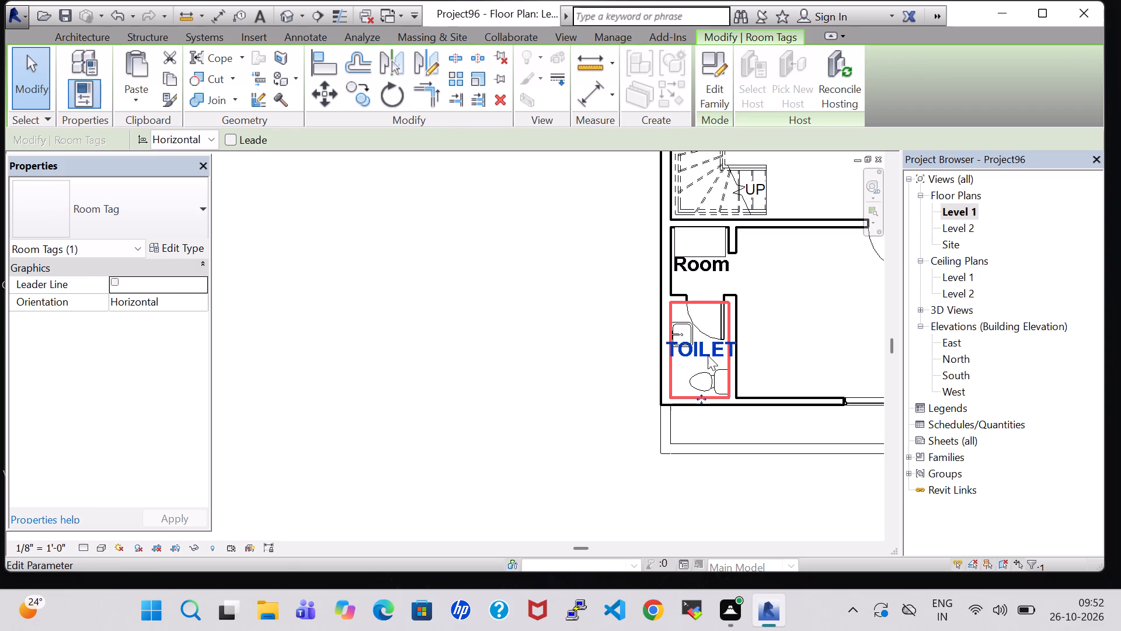
Rename the dresser recess's room tag as DRESS and nudge it two increments away from the dresser and one towards the bedroom.
double_click(711, 268)
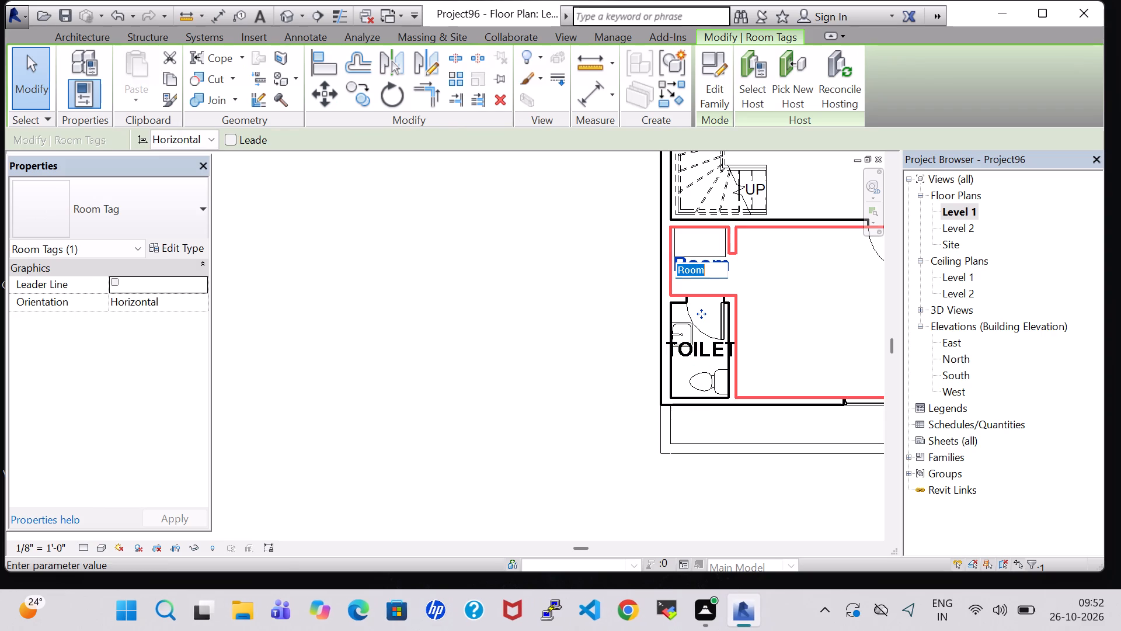
key(BackSpace)
text(DRESS)
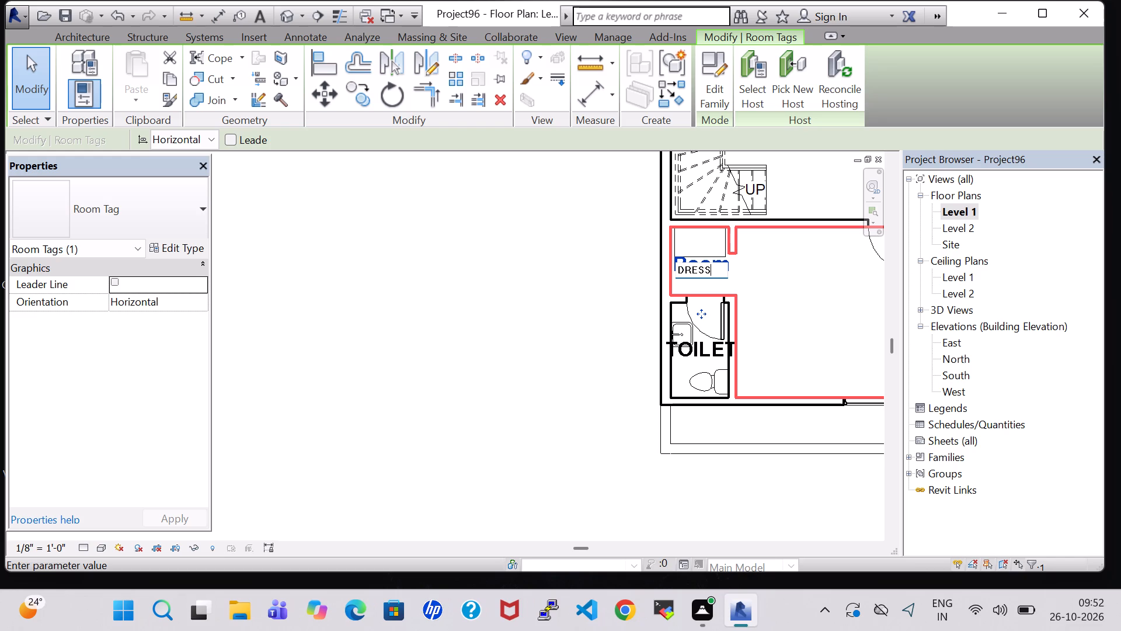
key(Return)
key(Down)
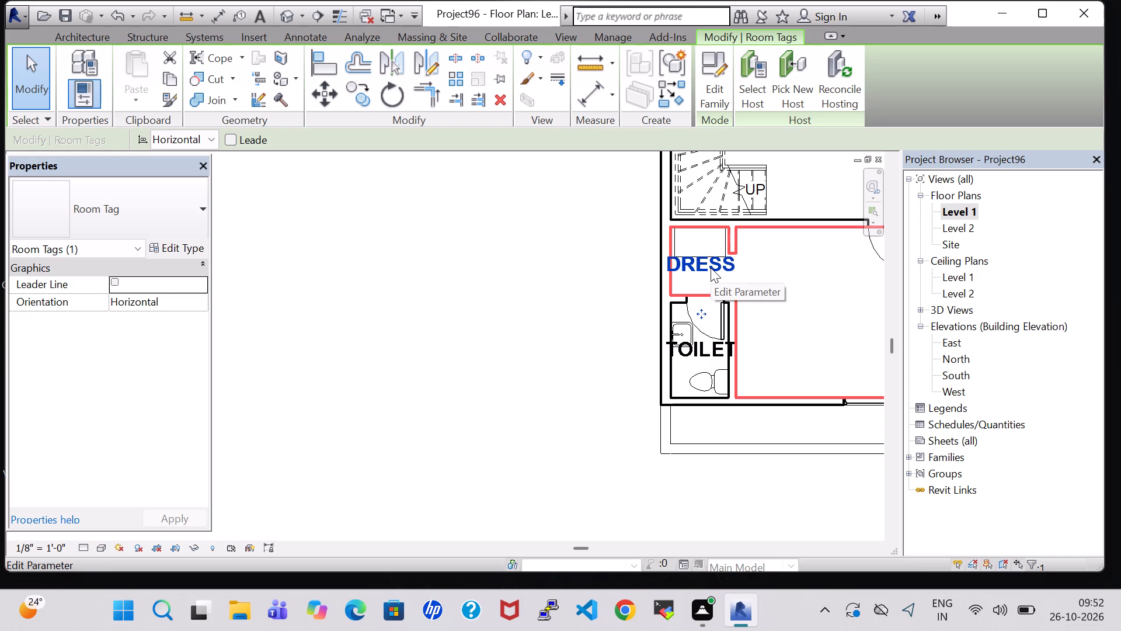
key(Down)
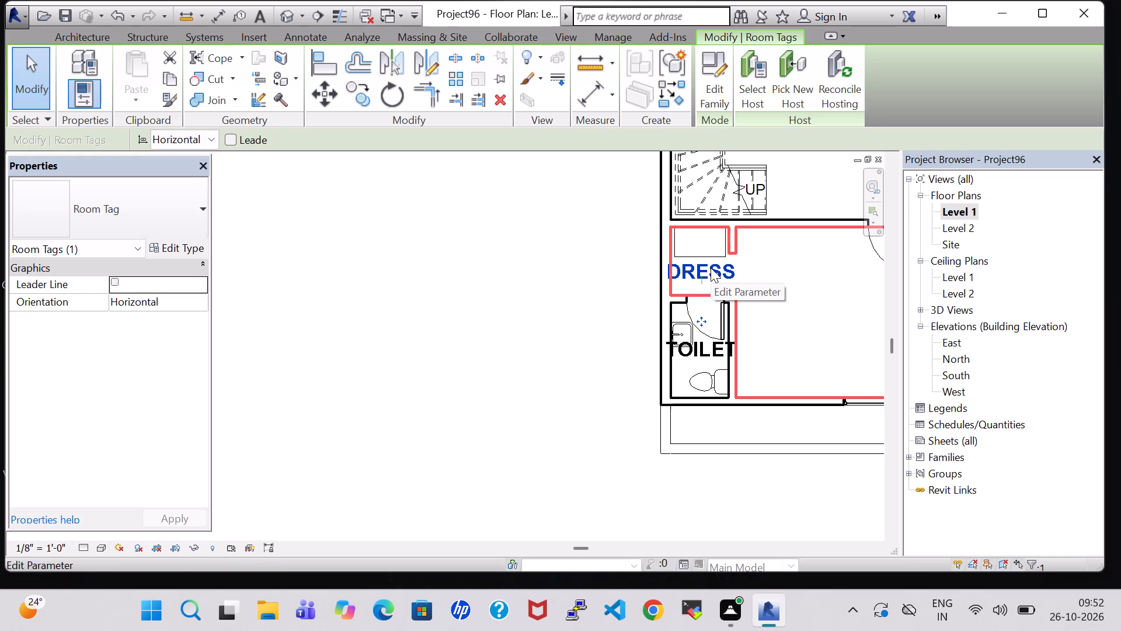
key(Right)
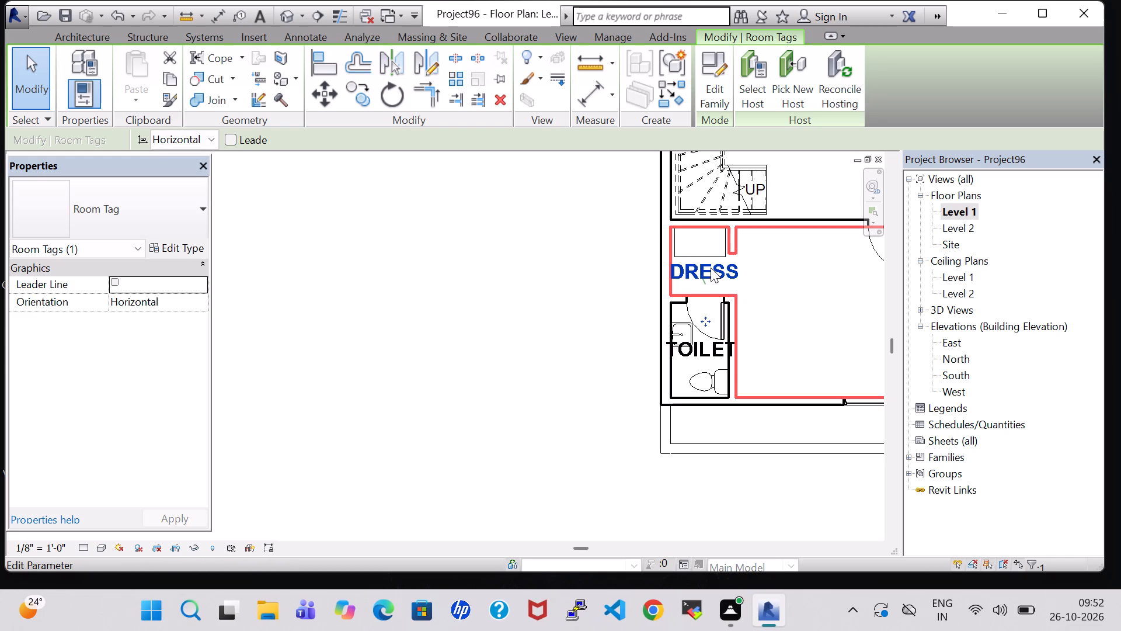
click(845, 293)
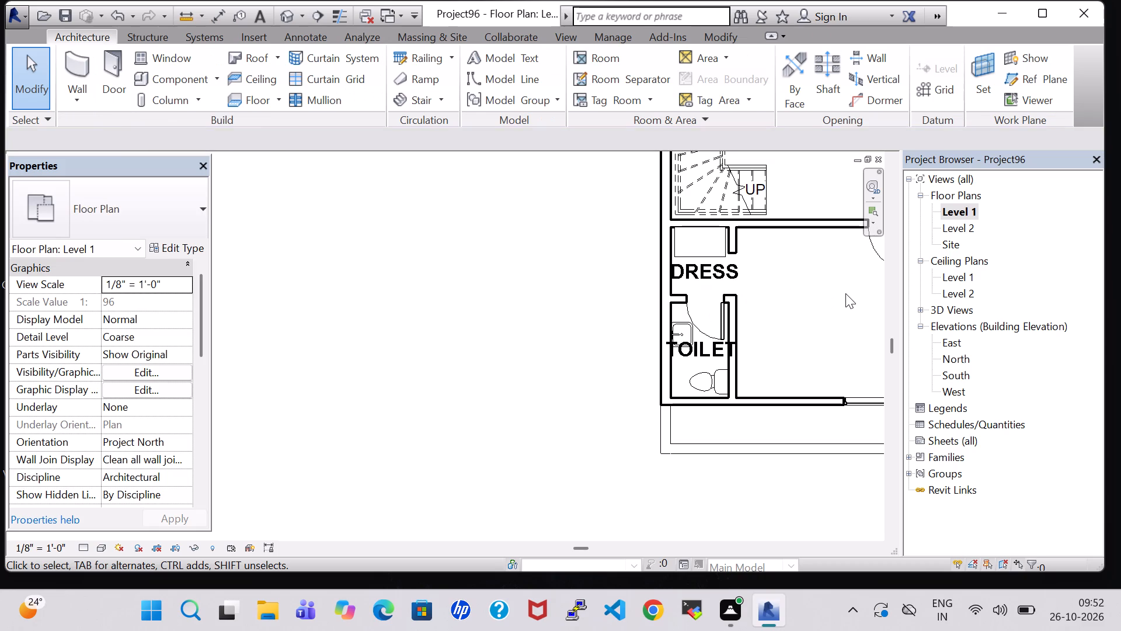
Set the orientation of the small toilet's TOILET tag to Vertical.
click(699, 351)
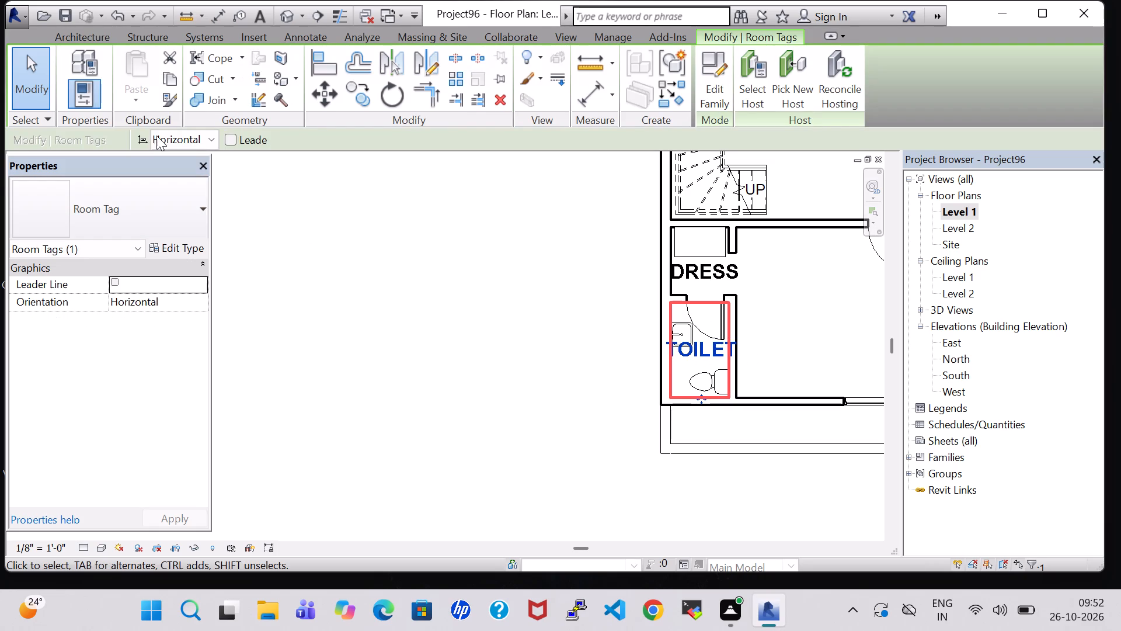
click(158, 136)
click(175, 165)
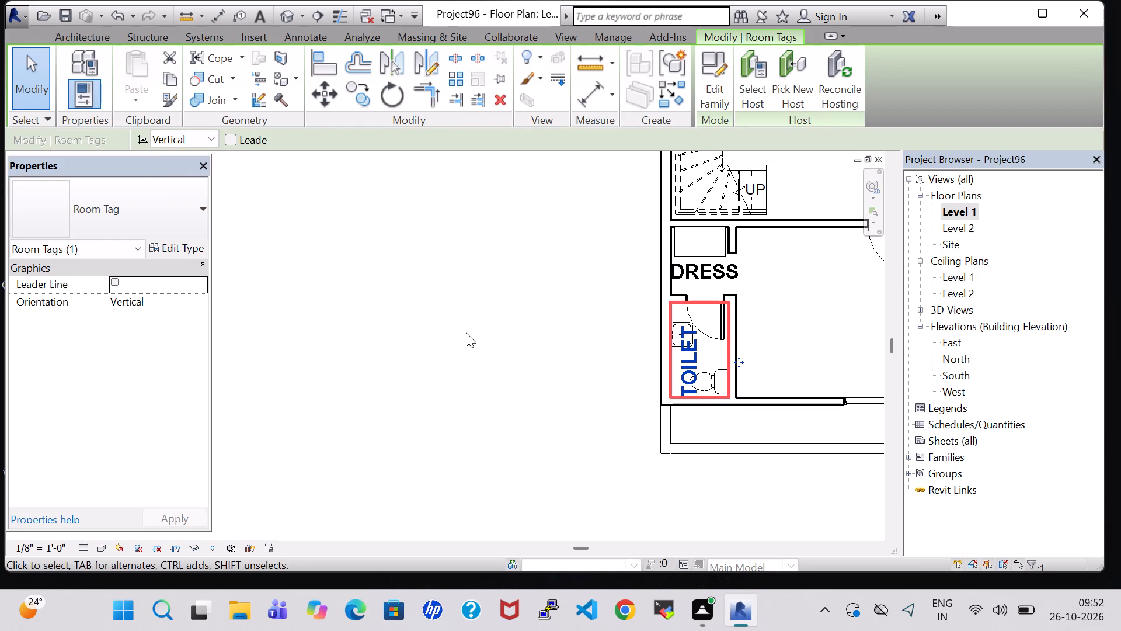
key(Up)
key(Up)
key(Up)
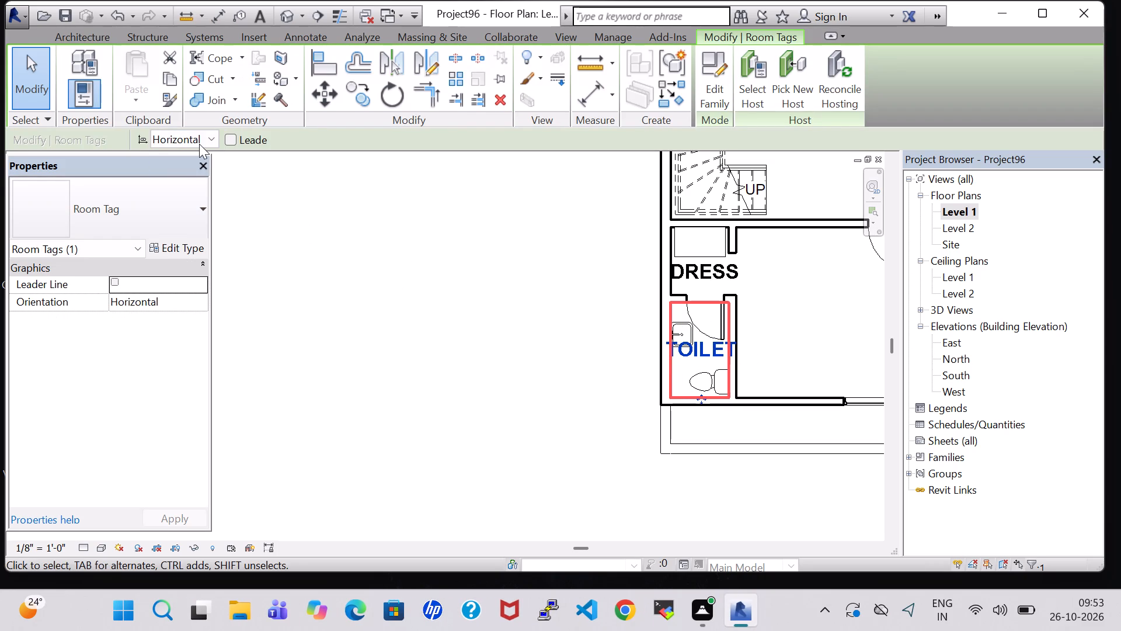
click(199, 144)
click(201, 164)
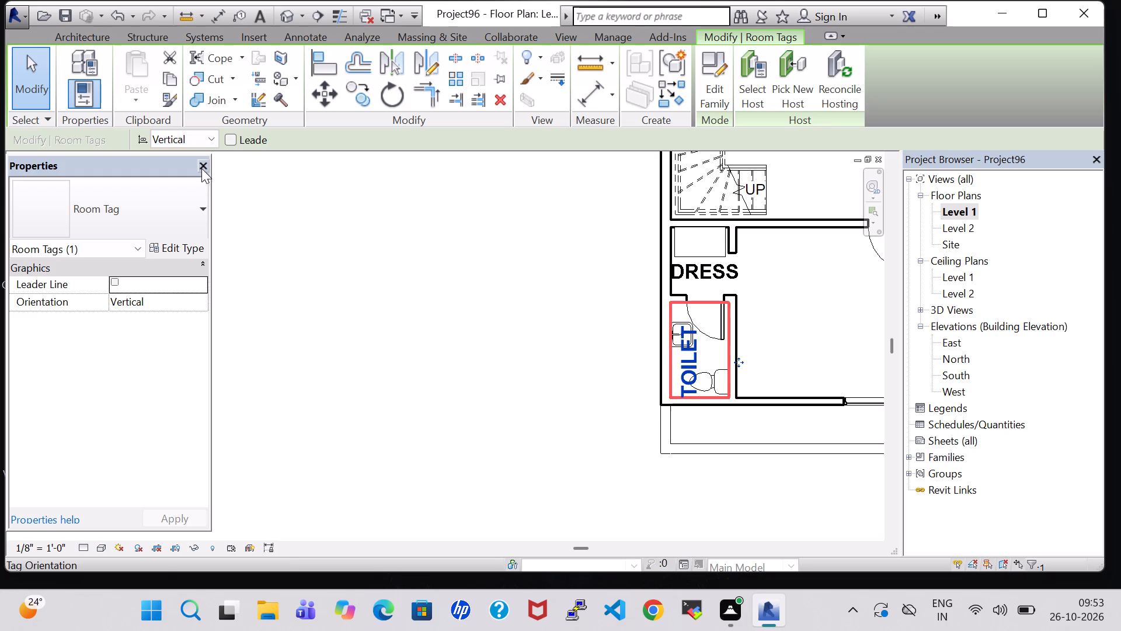
click(812, 350)
Nudge the vertical TOILET tag three increments away from the sink wall and four towards the DRESS area.
click(694, 361)
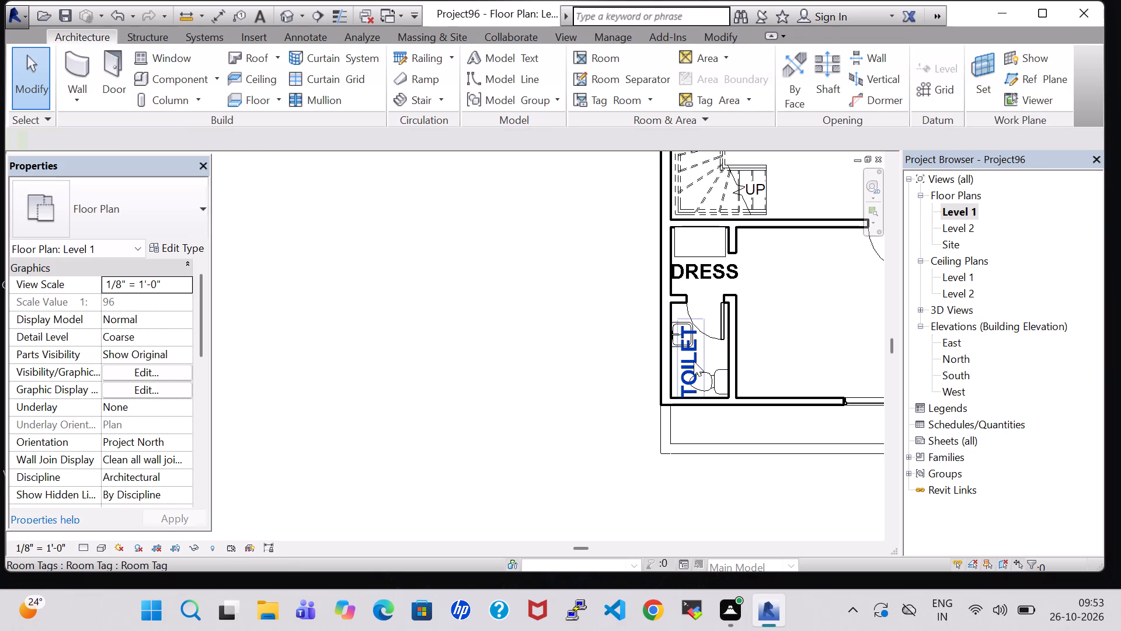
key(Right)
key(Right)
key(Right)
key(Up)
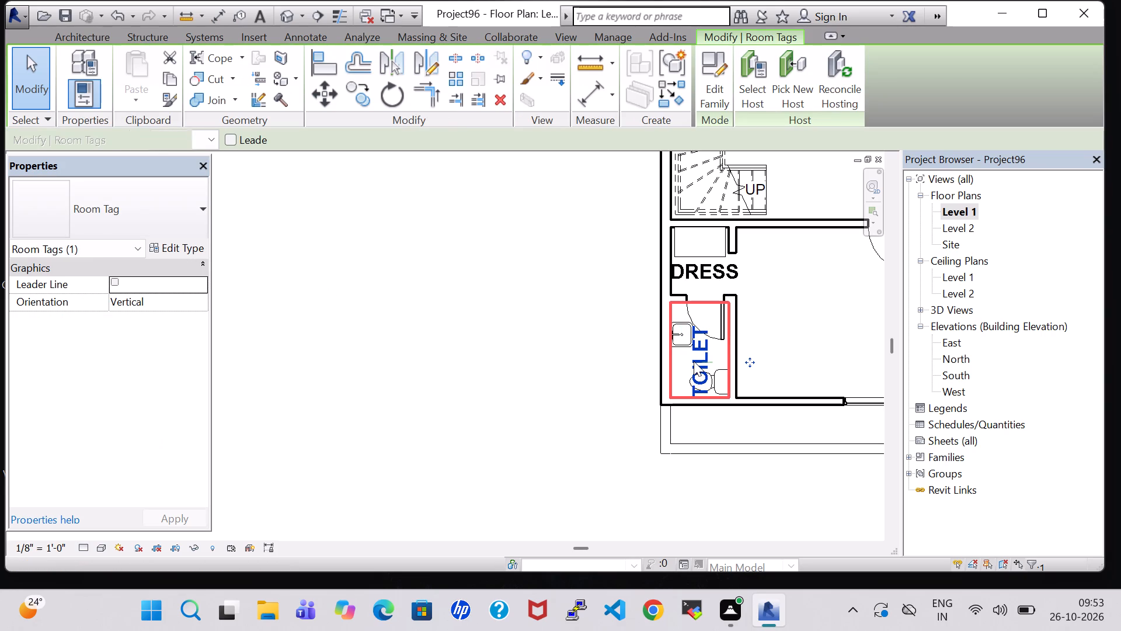
key(Up)
key(Up)
key(Up)
click(810, 306)
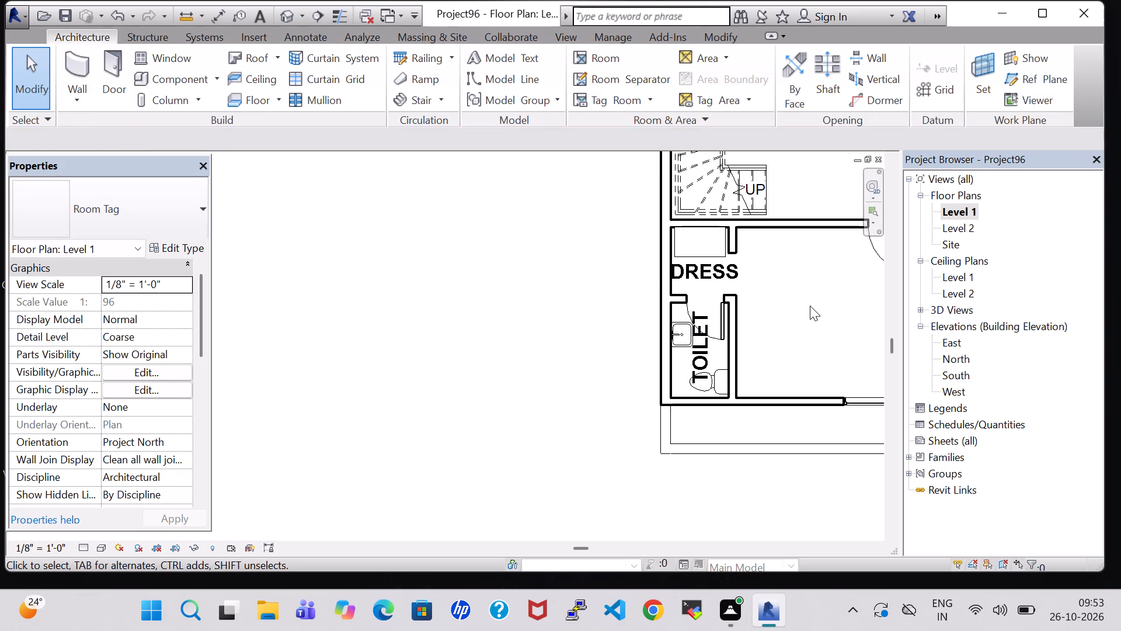
Load the Bed-Standard.0001 family from the Beds folder of the US Imperial Furniture library.
scroll(810, 306, down, 2)
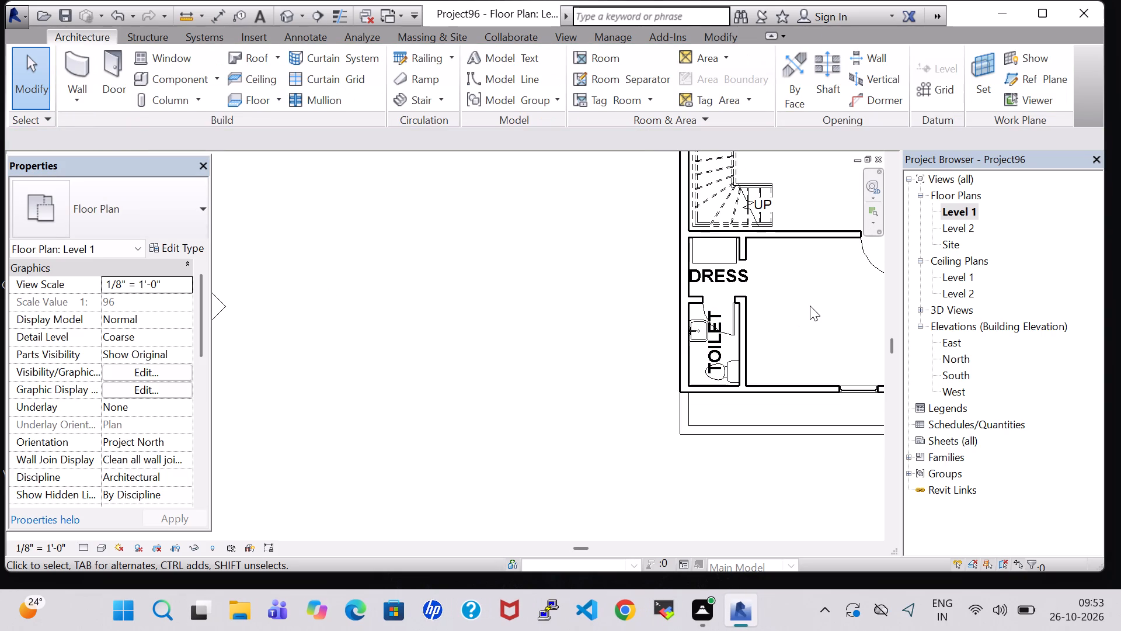
scroll(810, 306, down, 2)
middle_drag(810, 306, 619, 354)
middle_click(619, 354)
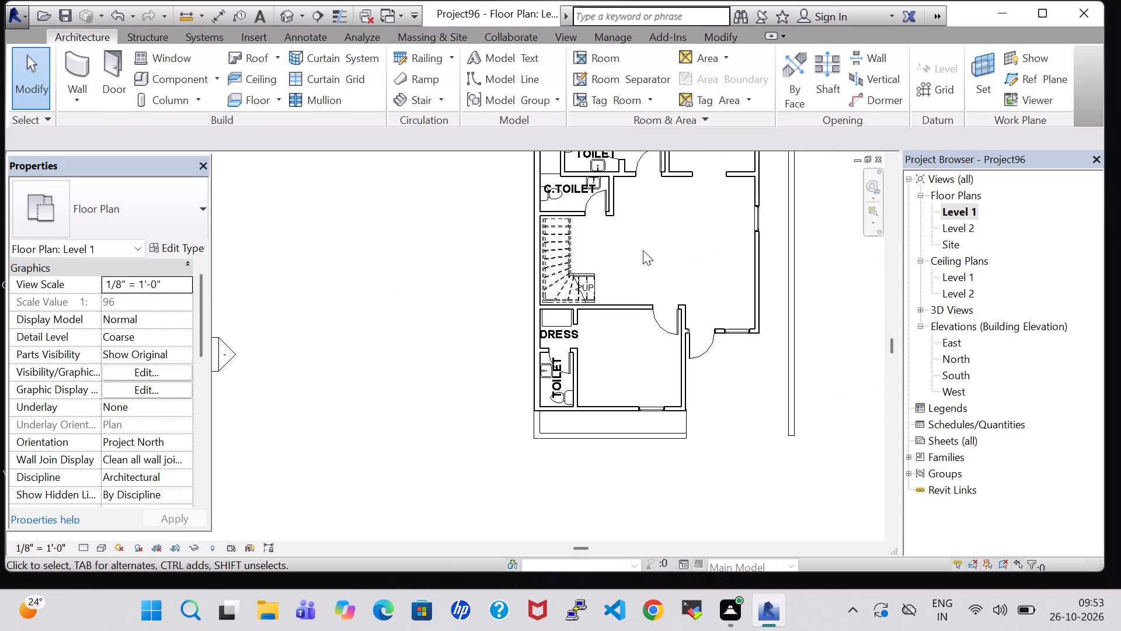
middle_drag(644, 249, 645, 369)
scroll(645, 369, up, 1)
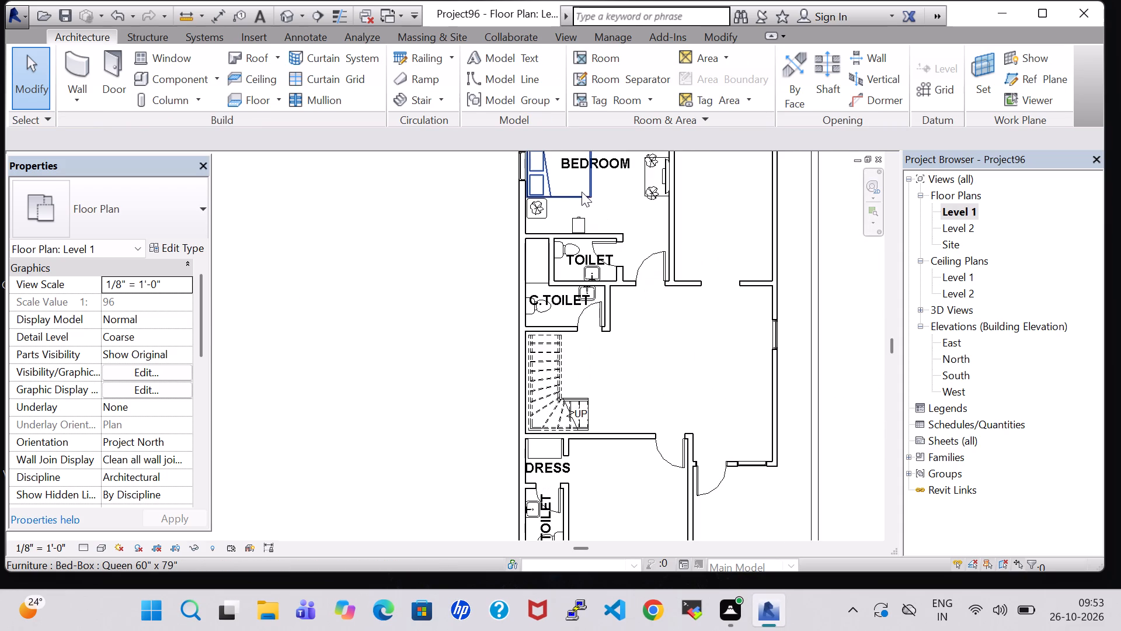
click(187, 80)
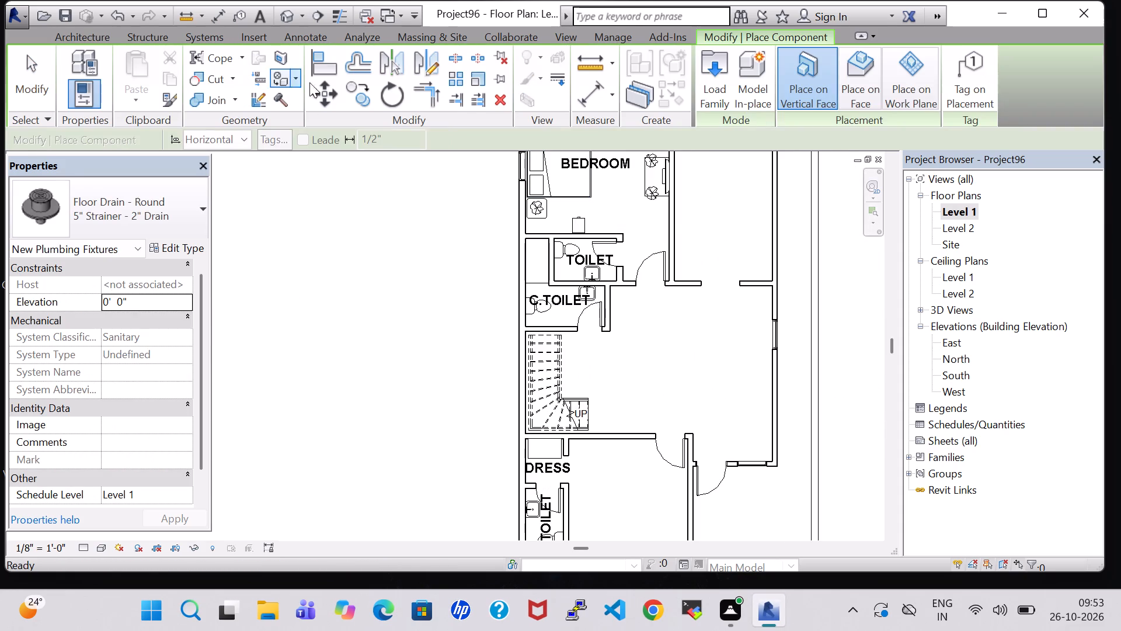
click(702, 71)
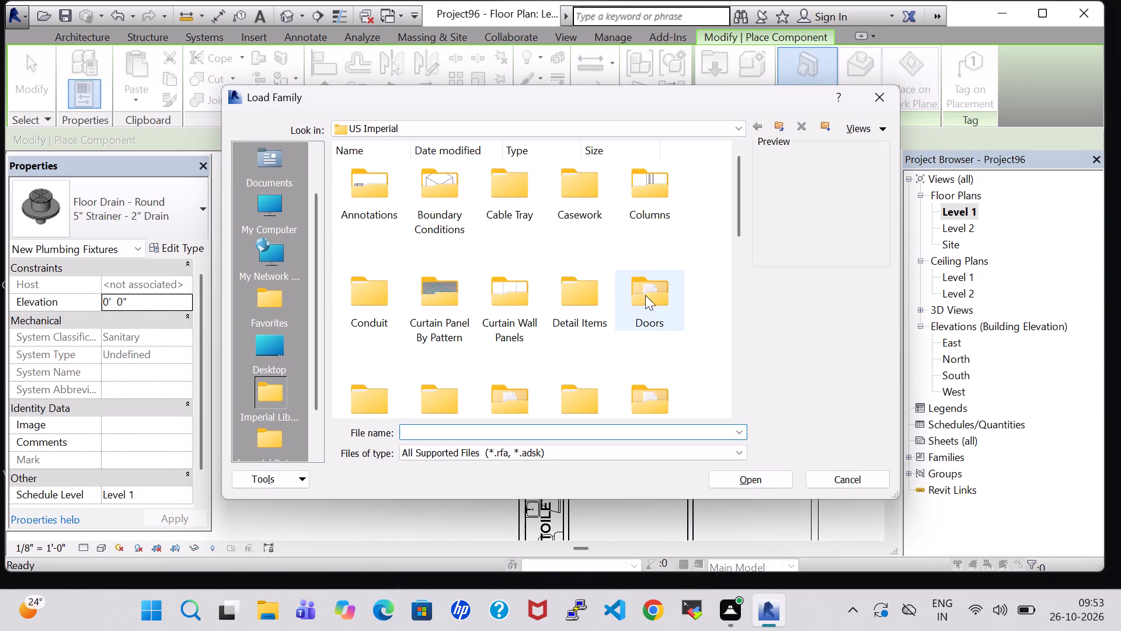
double_click(652, 380)
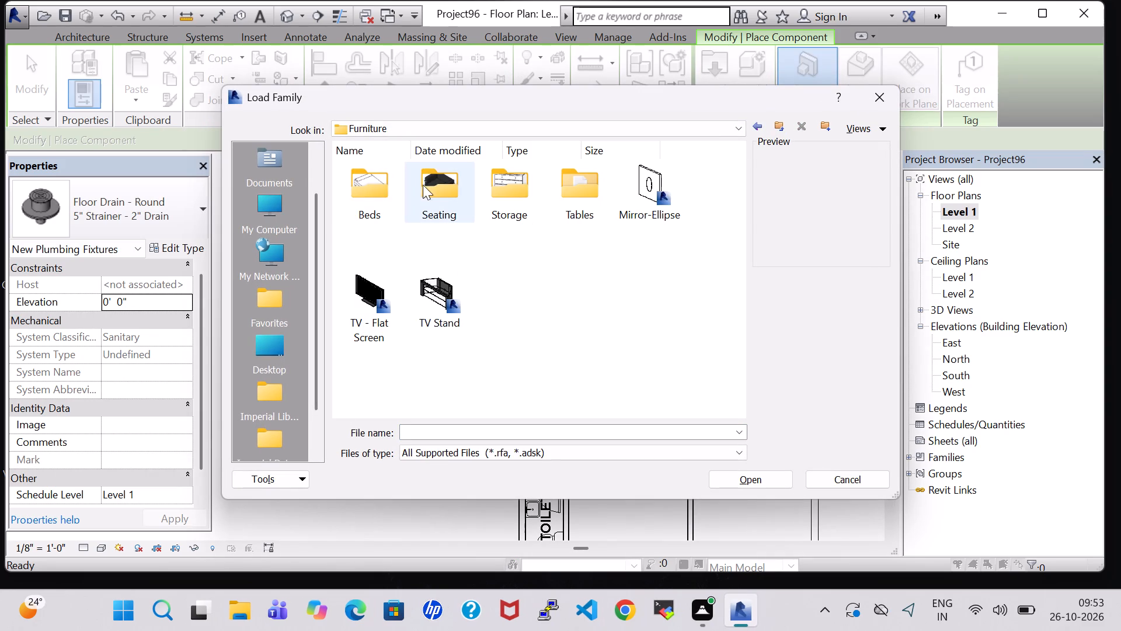
double_click(365, 188)
click(630, 184)
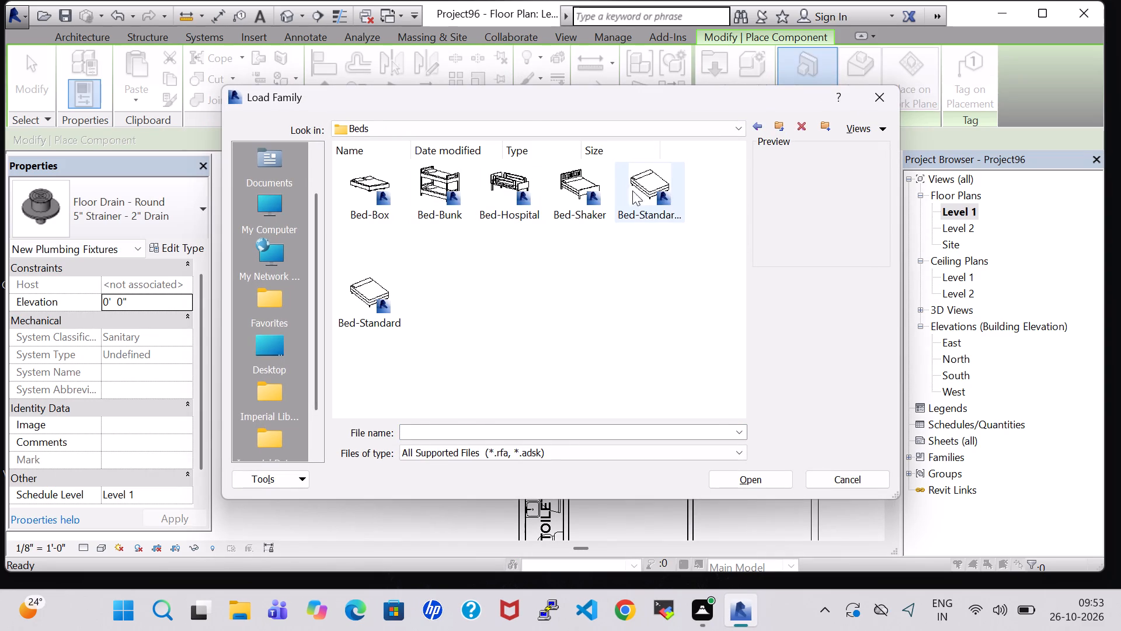
click(760, 480)
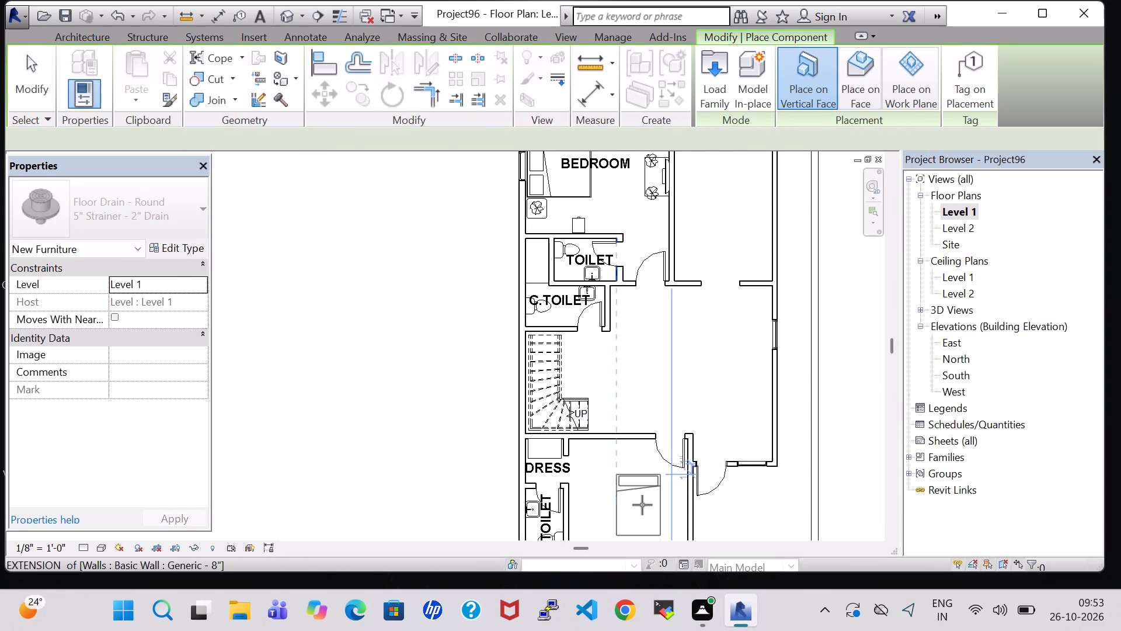
Place the Double 54" x 75" bed in the second bedroom, rotated so its pillow end is against the outer wall at the window.
middle_drag(642, 505, 633, 330)
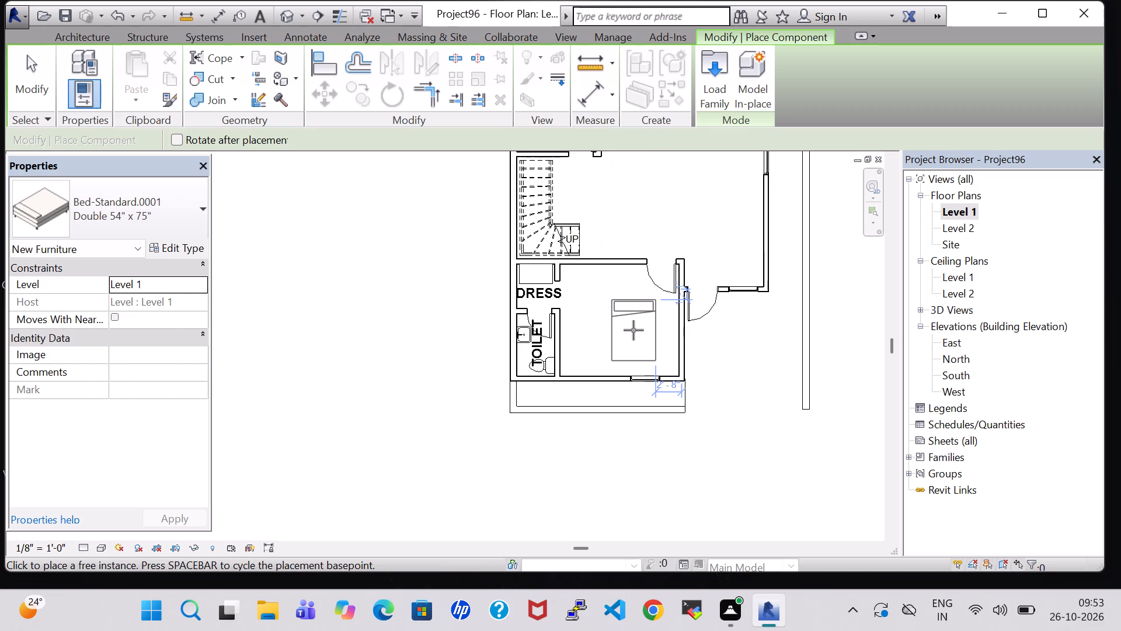
key(space)
key(space)
key(space)
scroll(633, 330, up, 5)
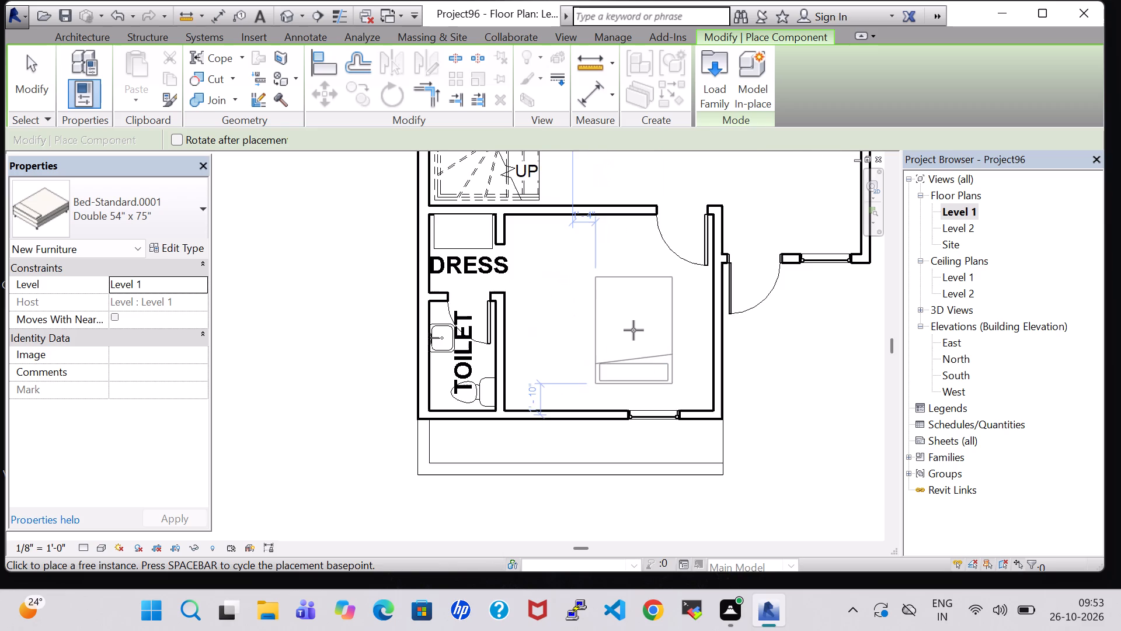
click(652, 357)
key(Escape)
key(Escape)
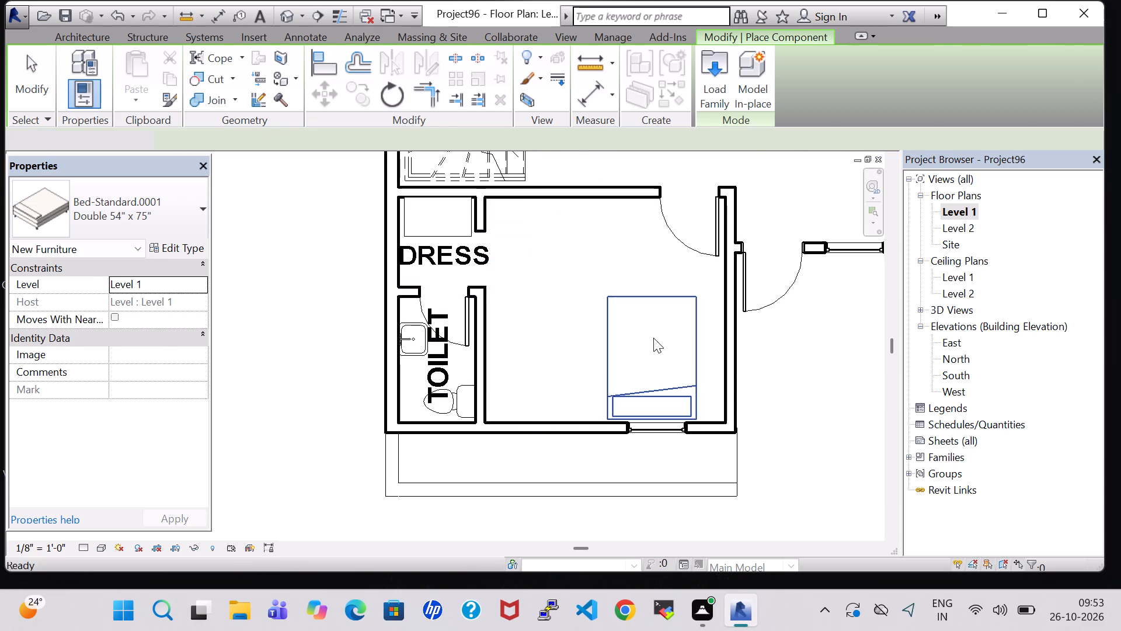
Change the second bedroom's bed type to Queen 60" x 79".
click(653, 304)
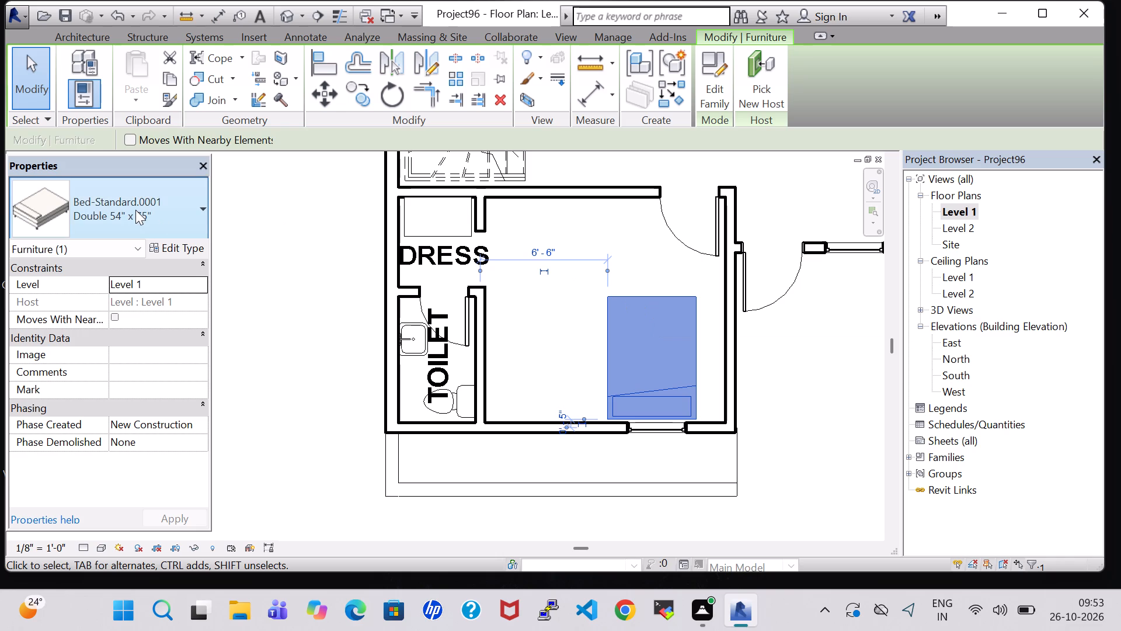
click(166, 222)
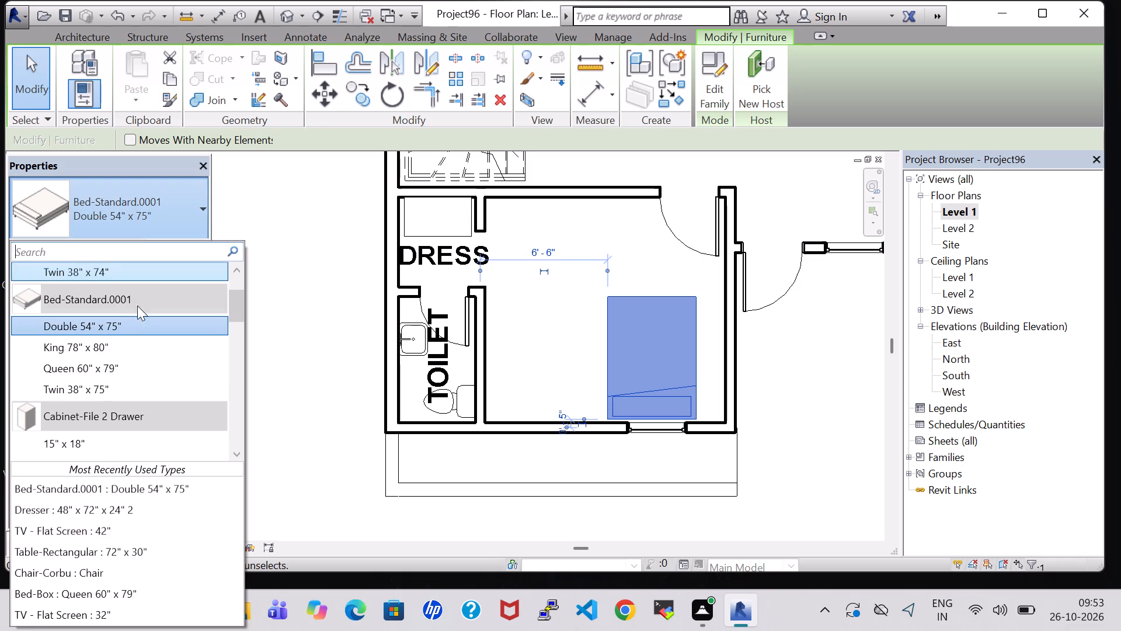
click(135, 365)
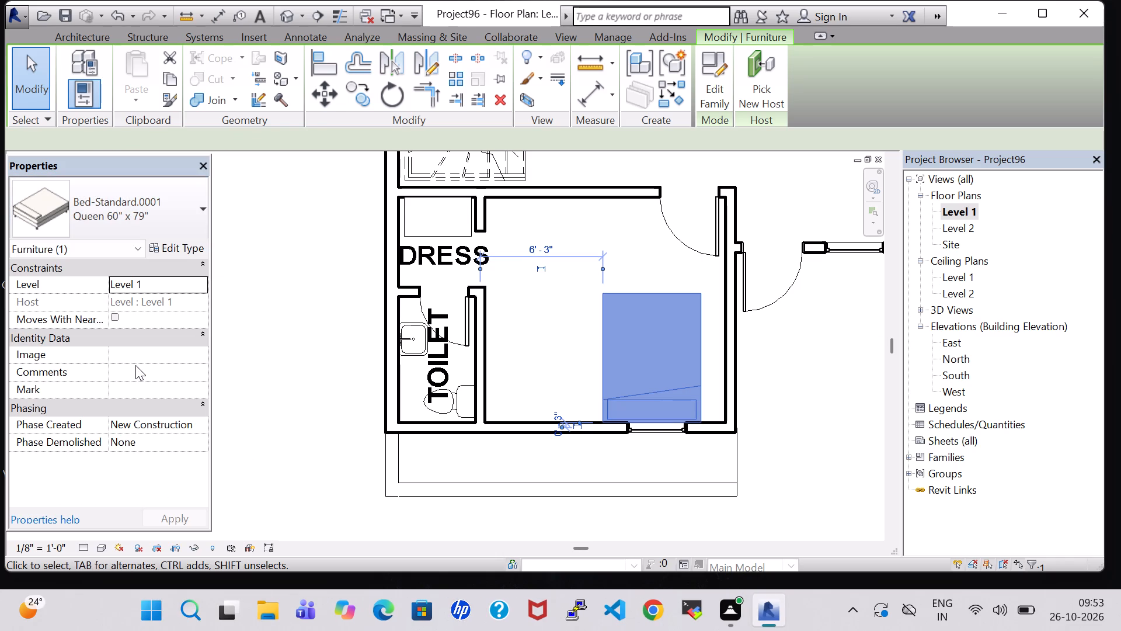
click(524, 355)
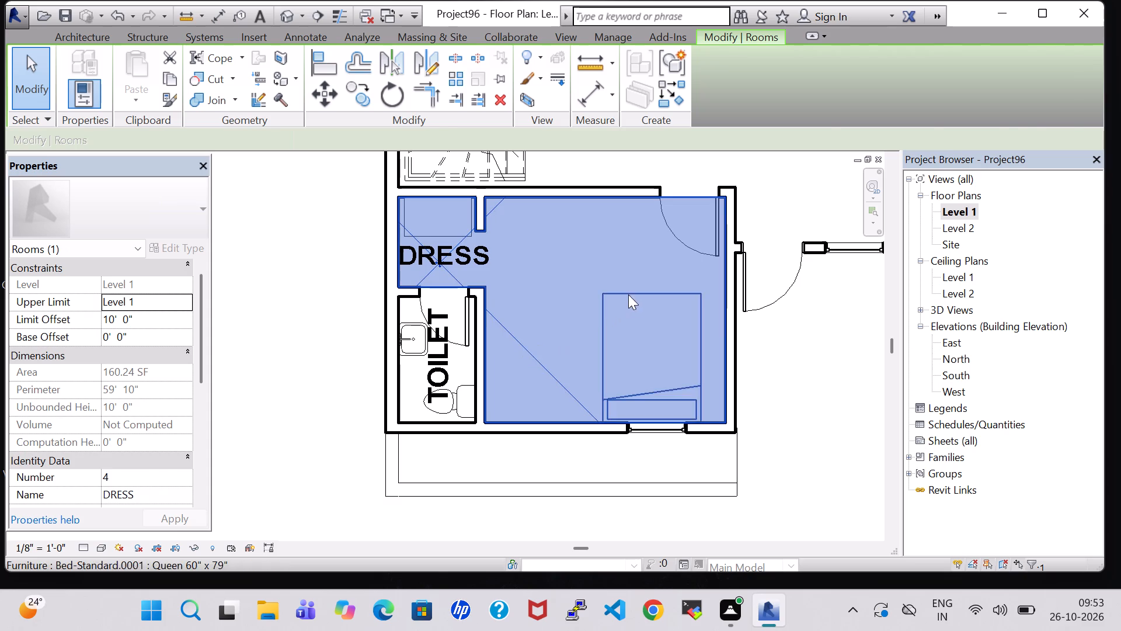
Nudge the queen bed one increment into the room, away from the window wall.
click(598, 260)
click(625, 289)
key(Up)
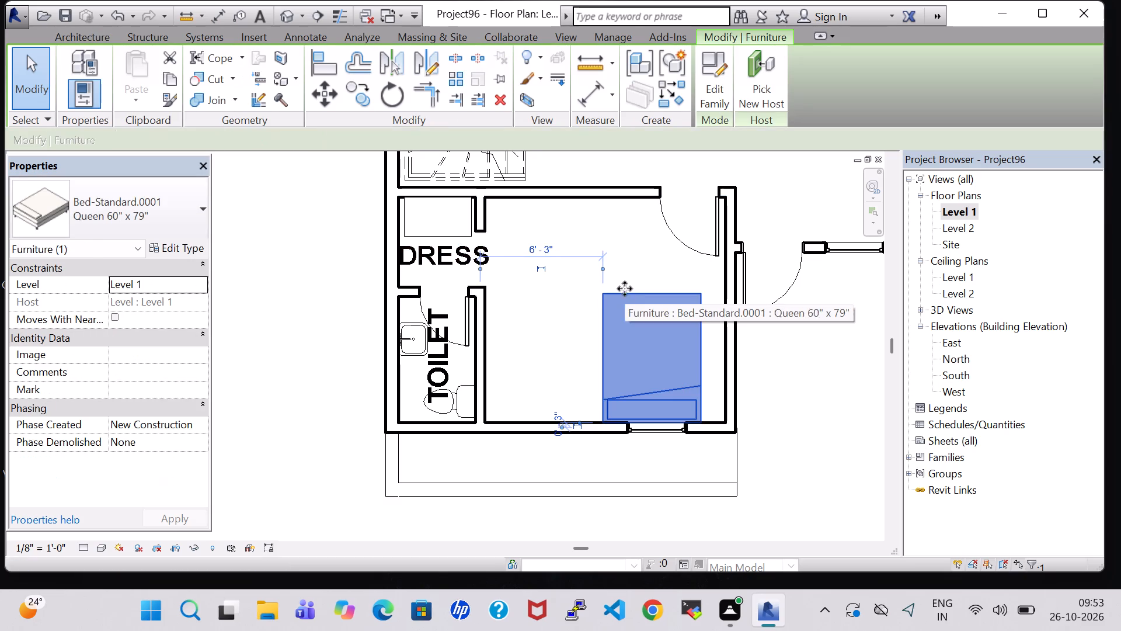
click(559, 293)
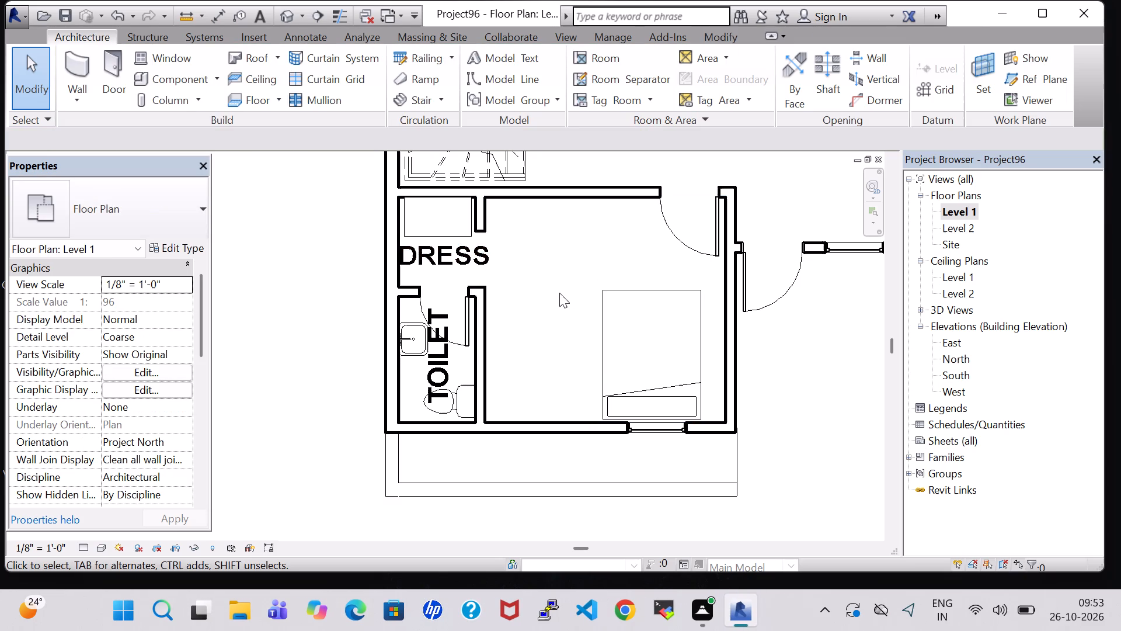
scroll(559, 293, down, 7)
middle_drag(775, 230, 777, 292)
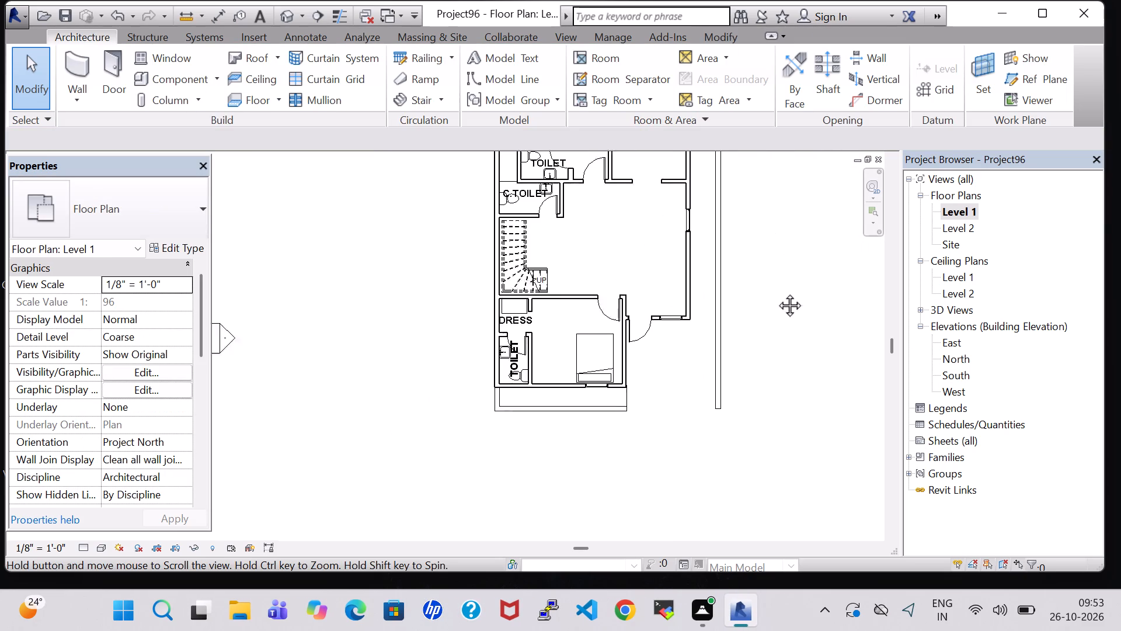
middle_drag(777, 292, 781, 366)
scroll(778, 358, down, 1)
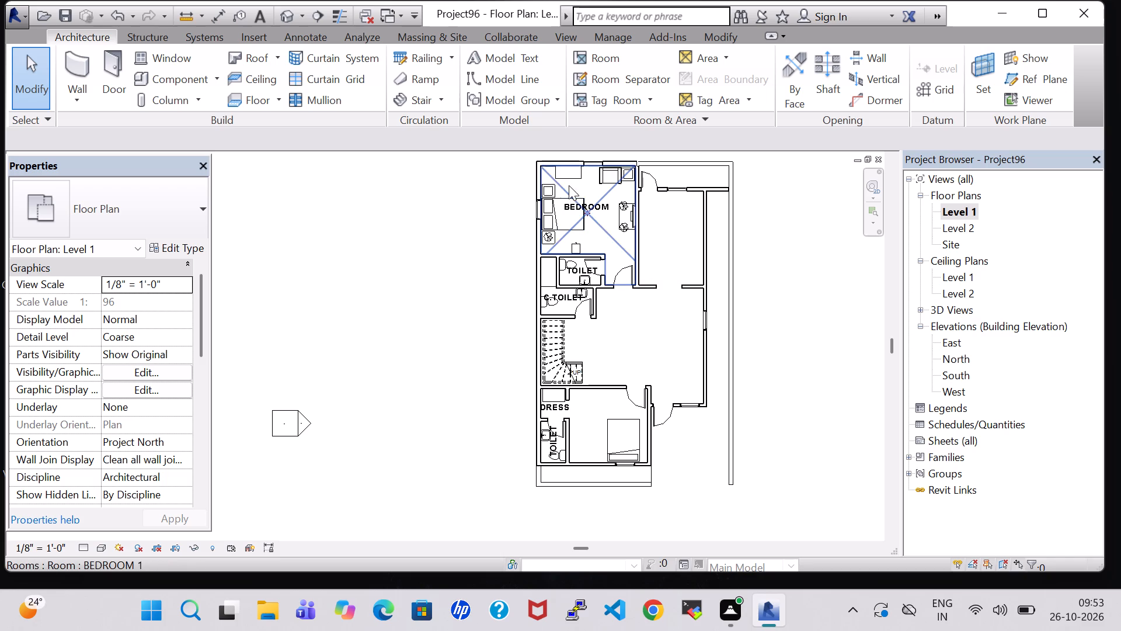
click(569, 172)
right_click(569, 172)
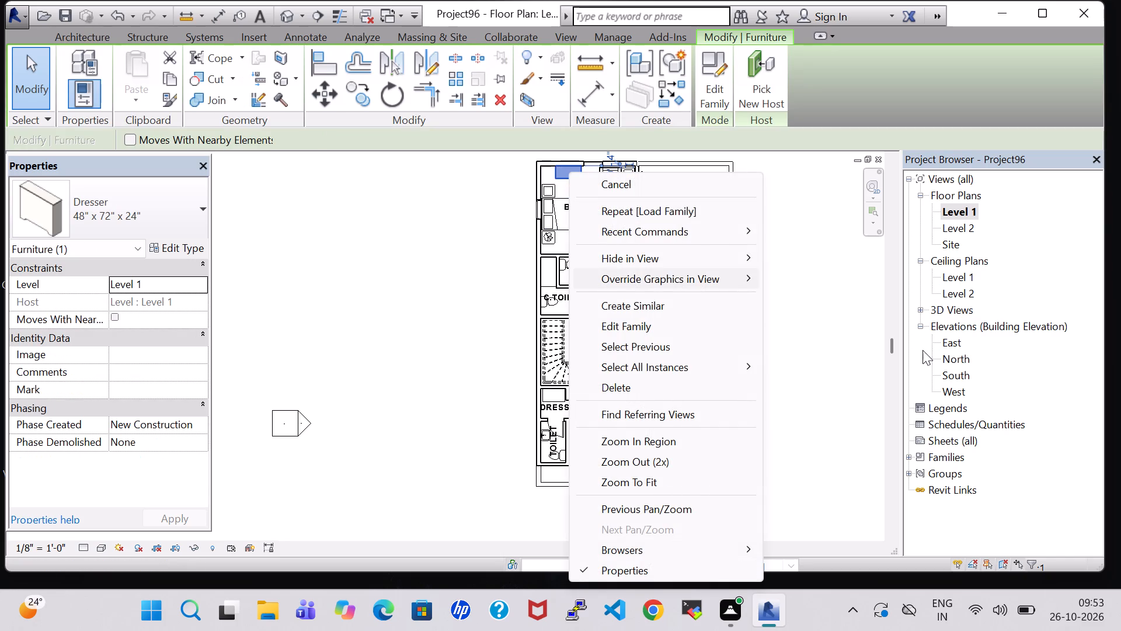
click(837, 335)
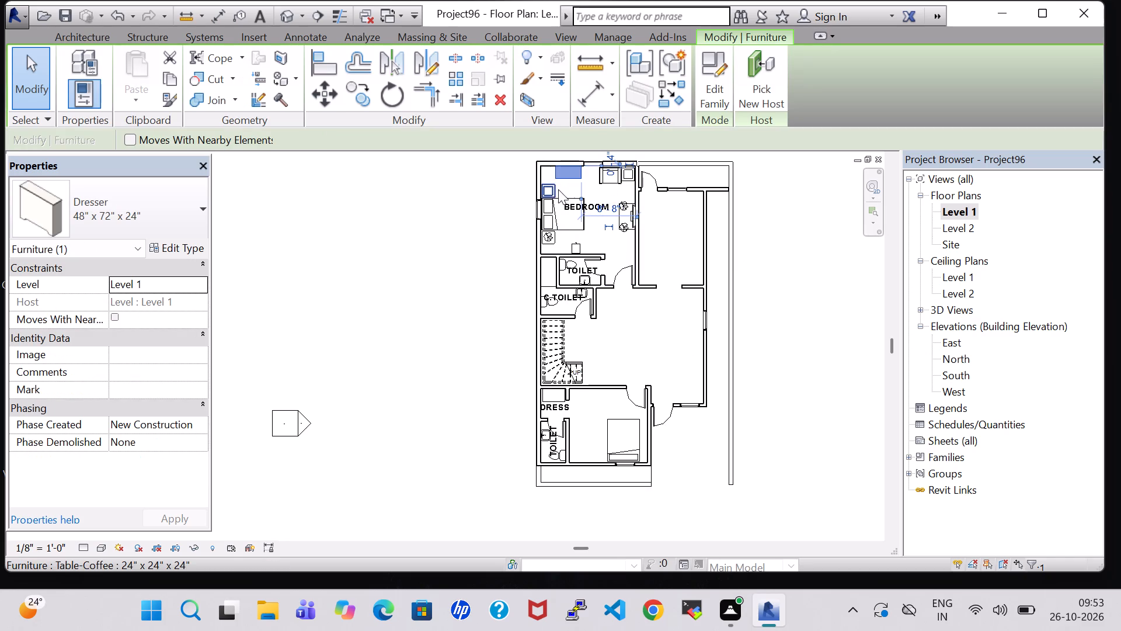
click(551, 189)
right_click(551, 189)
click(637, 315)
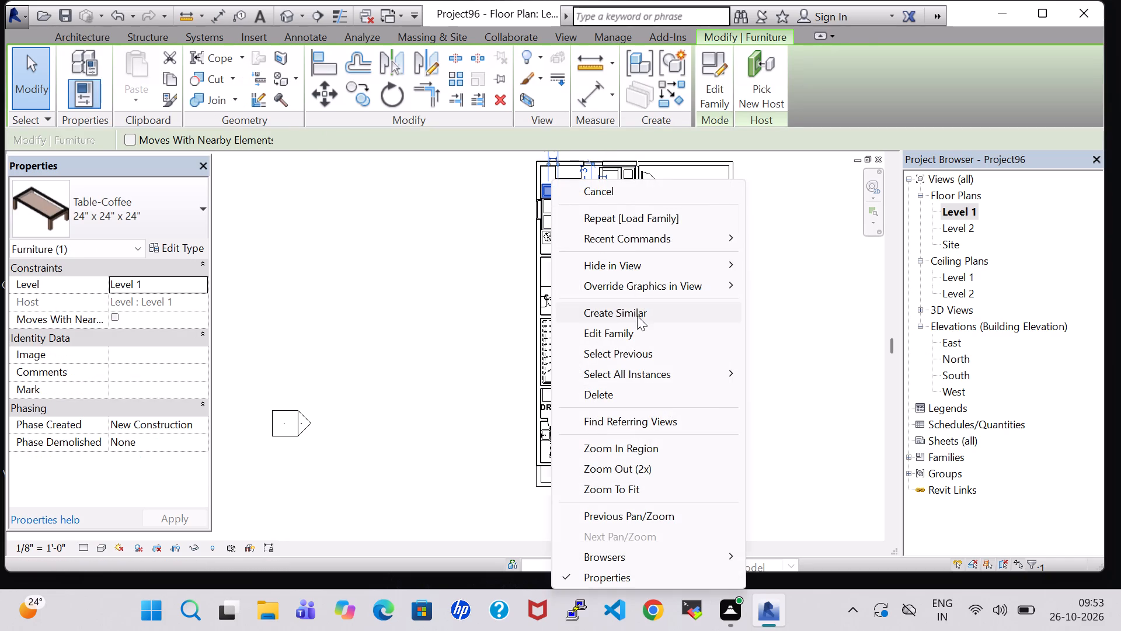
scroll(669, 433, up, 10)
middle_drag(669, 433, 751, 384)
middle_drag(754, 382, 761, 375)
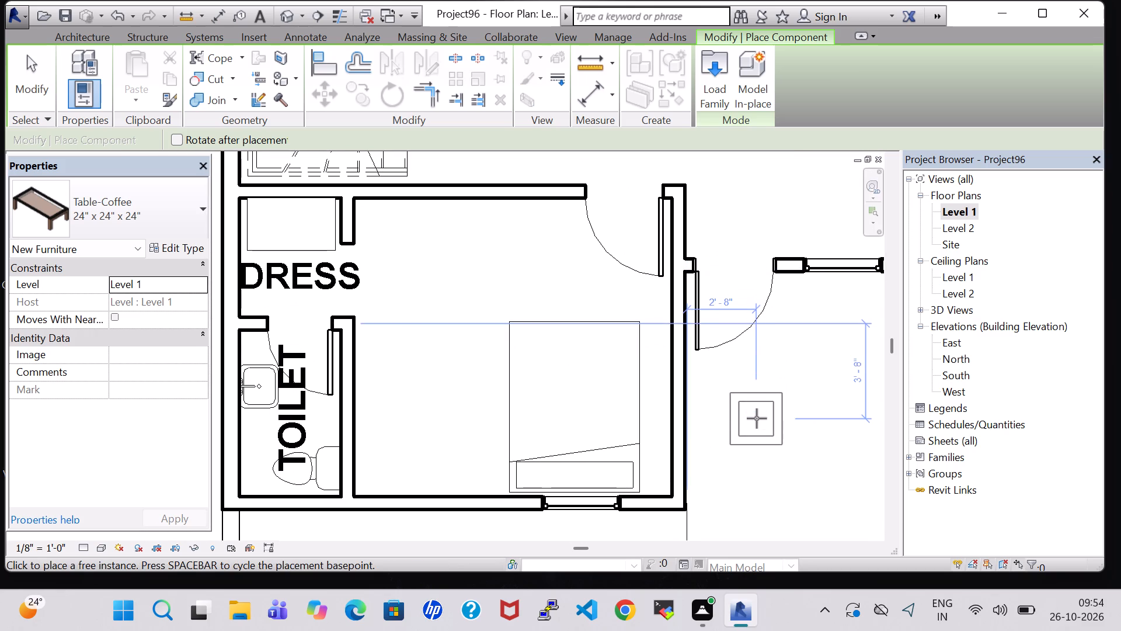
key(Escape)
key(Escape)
Nudge the queen bed along the window wall toward the toilet, to about 5'-5" from the toilet partition.
click(594, 338)
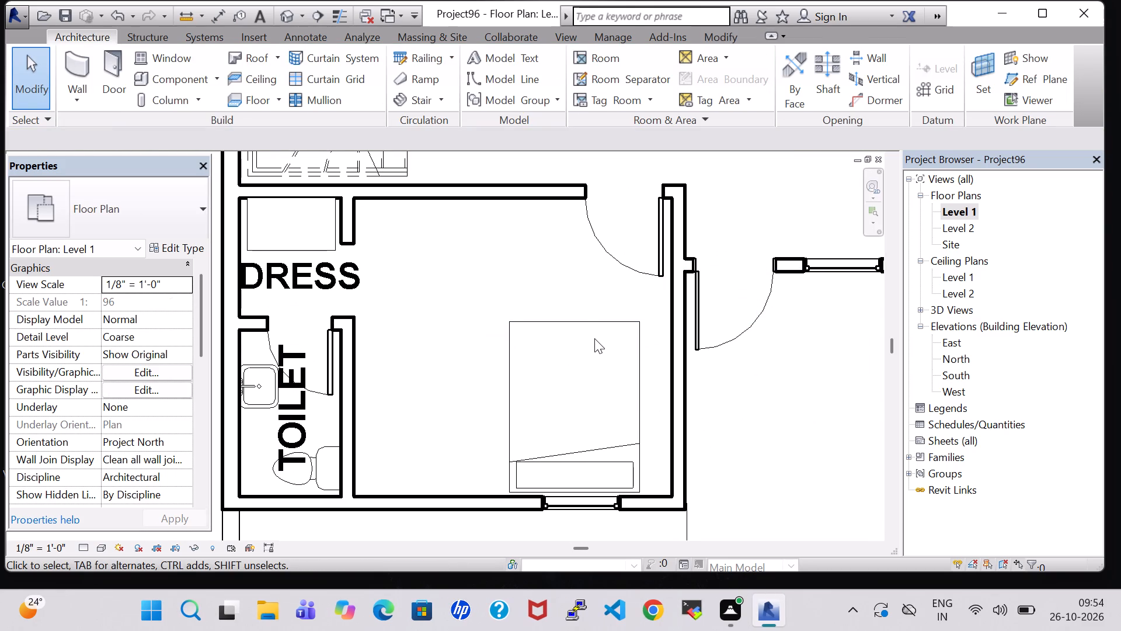
click(594, 325)
key(Left)
key(Left)
key(Left)
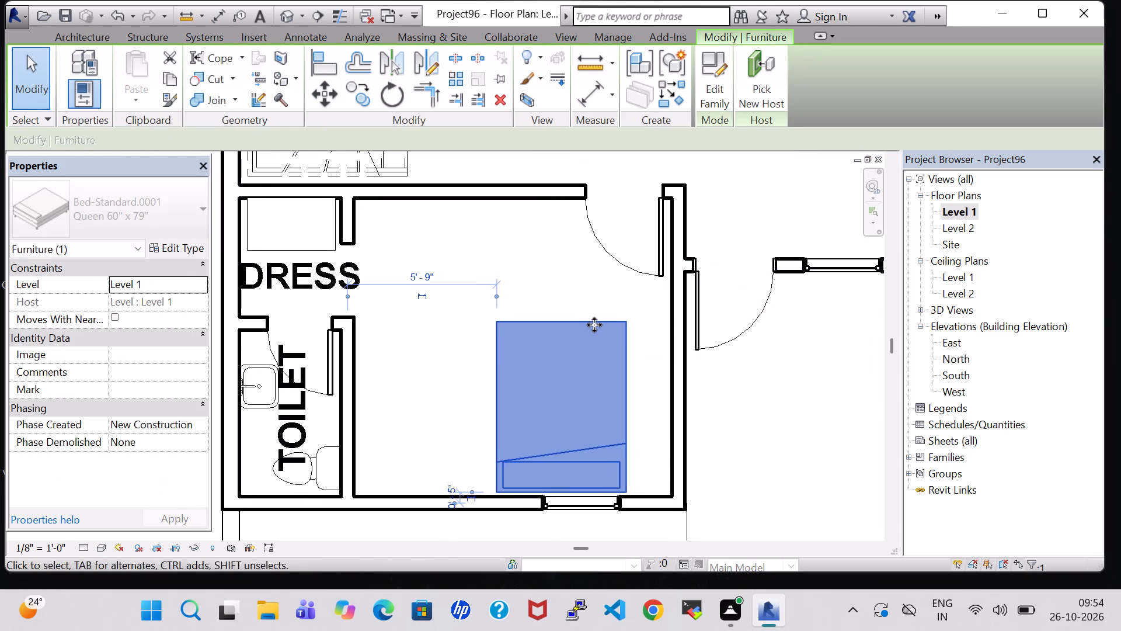
key(Left)
key(Left)
key(Left)
key(Left)
key(Left)
key(Left)
key(Left)
key(Left)
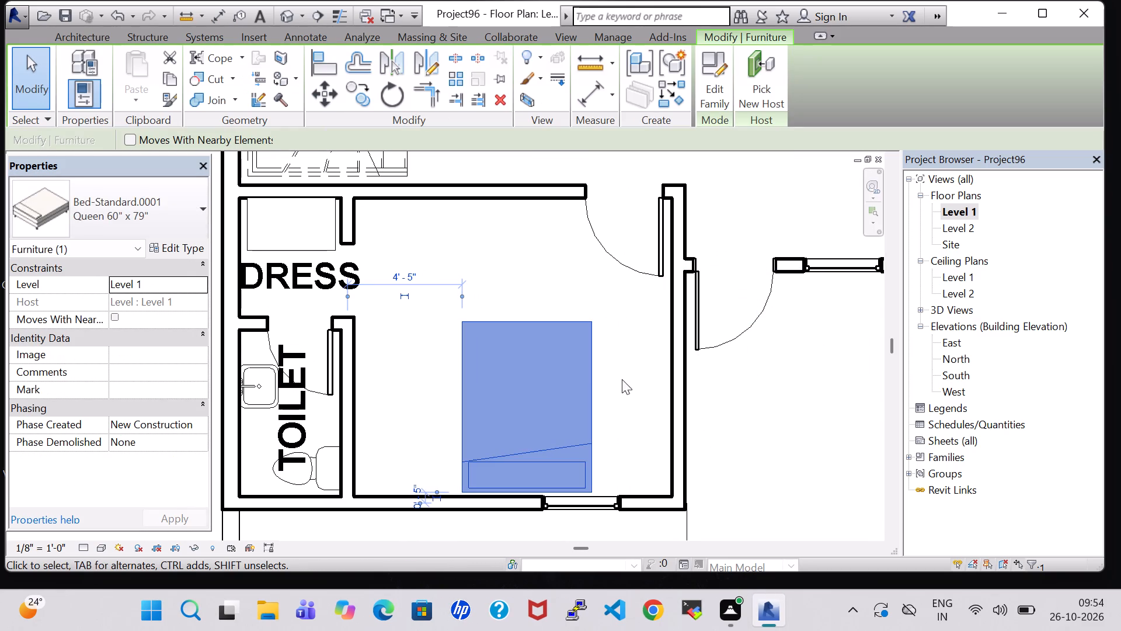
key(Right)
key(Right)
key(Right)
key(Right)
key(Right)
key(Right)
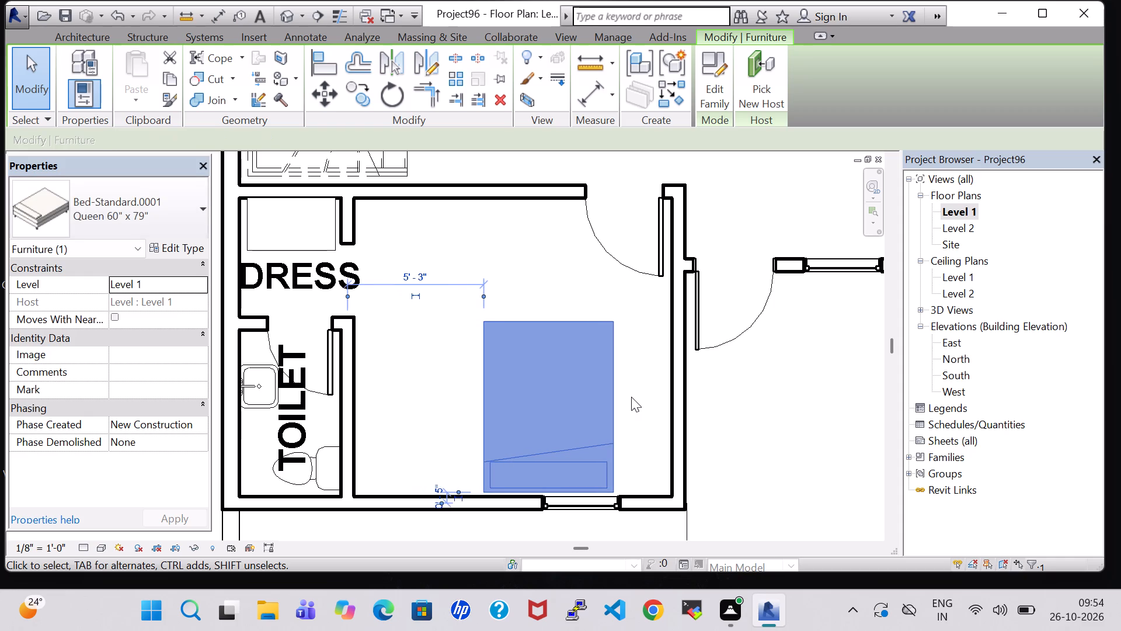
Place a Table-Coffee 24" x 24" x 24" beside the queen bed's pillow end, in the corner away from the toilet.
scroll(626, 390, down, 6)
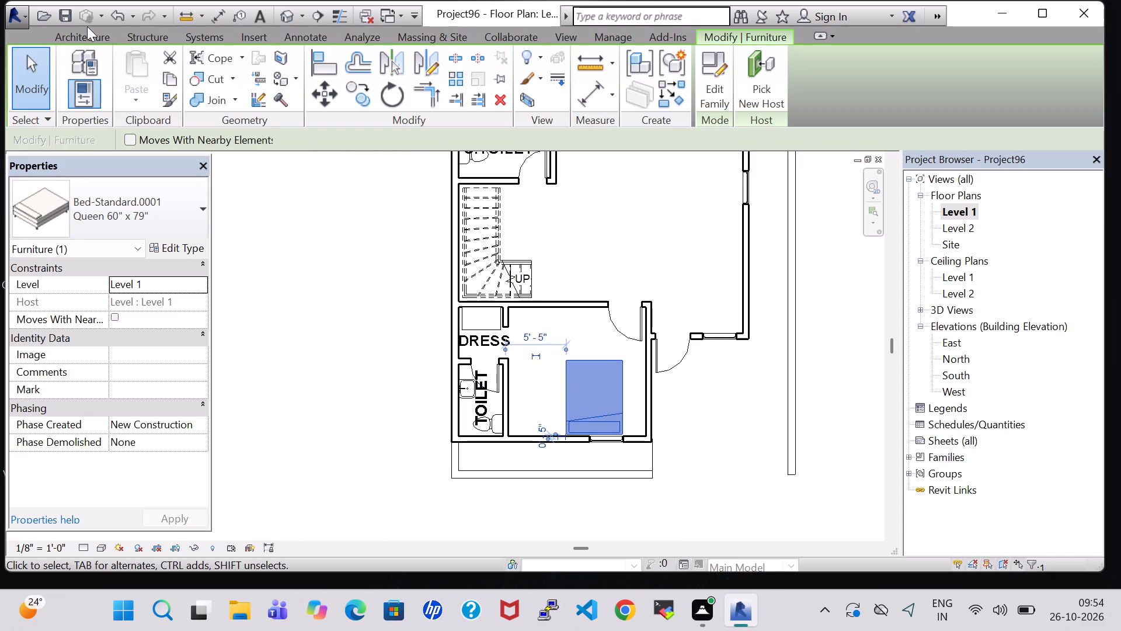
click(72, 34)
click(168, 81)
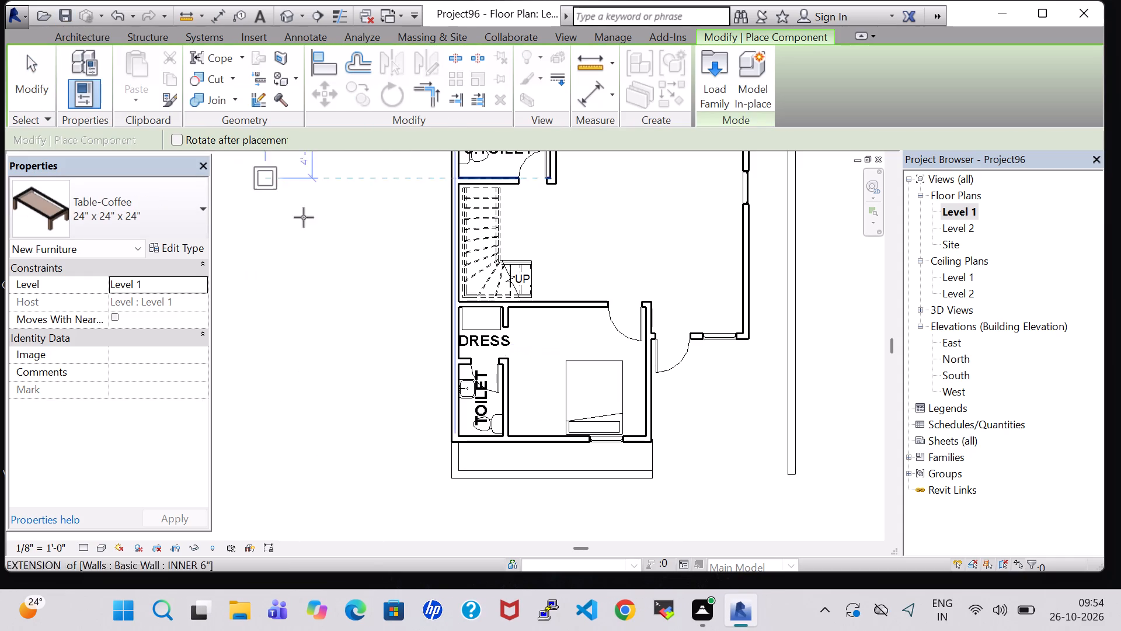
scroll(600, 427, up, 9)
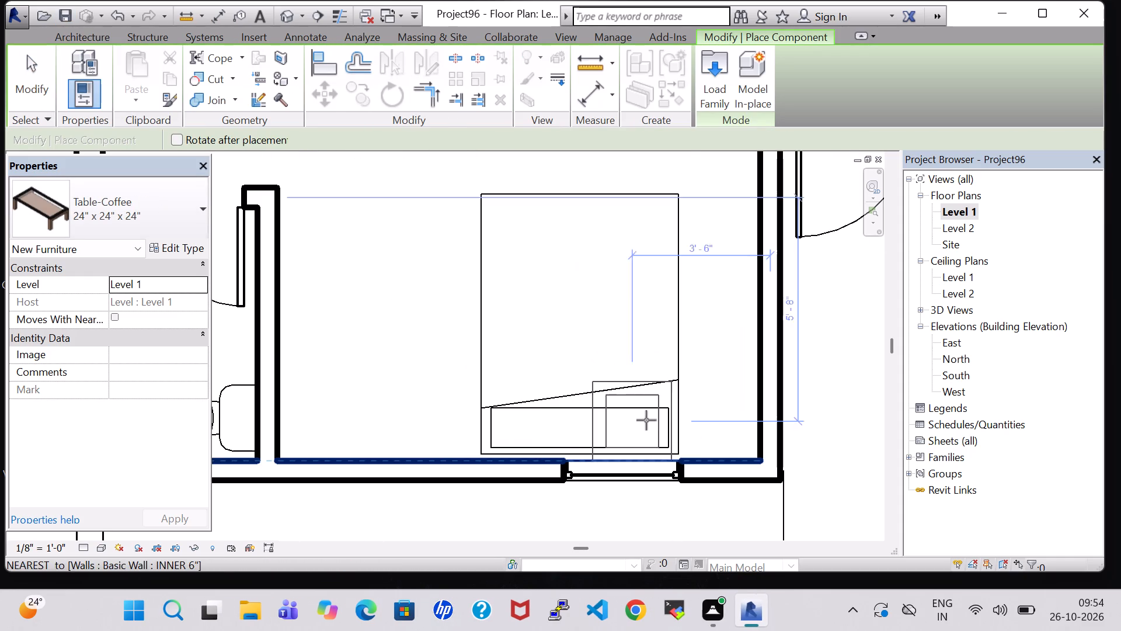
scroll(713, 420, up, 3)
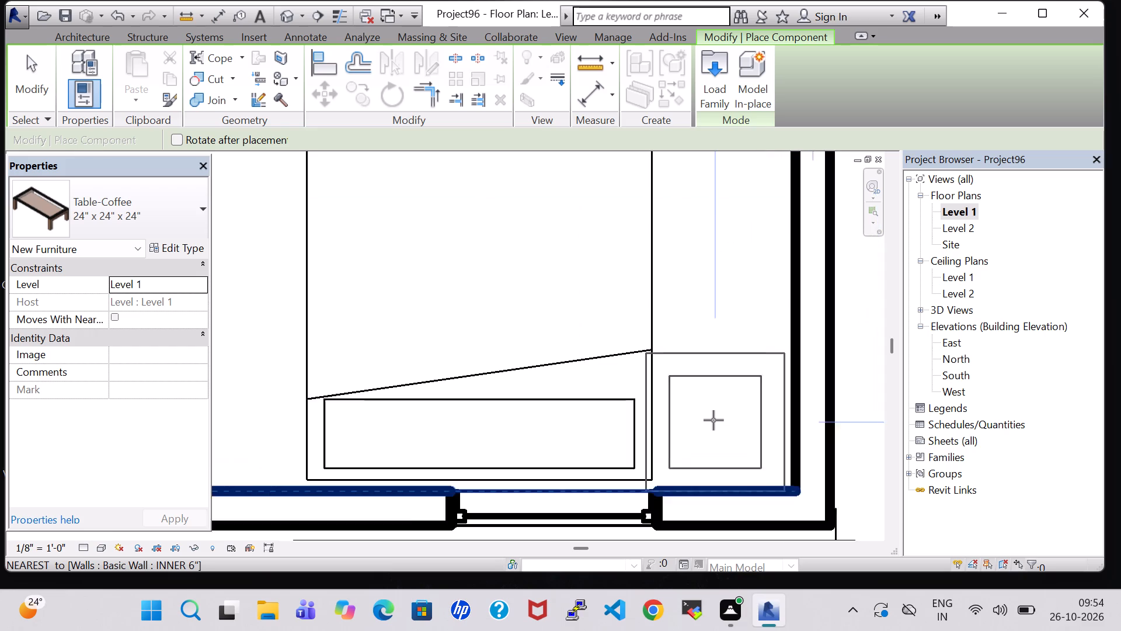
scroll(713, 420, up, 5)
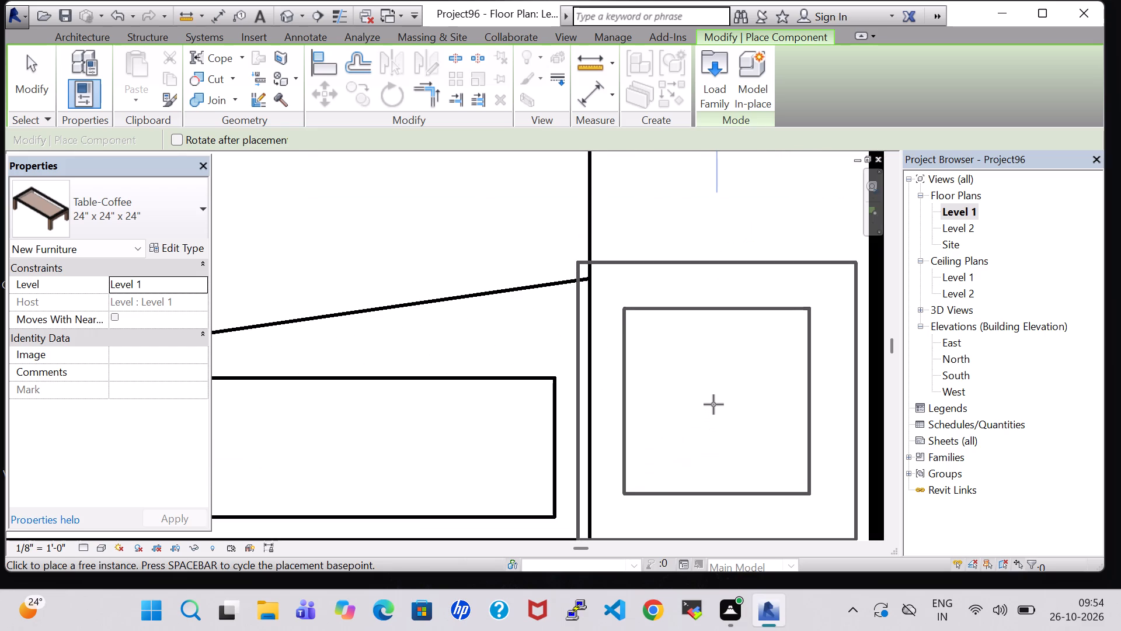
click(713, 404)
key(Escape)
key(Escape)
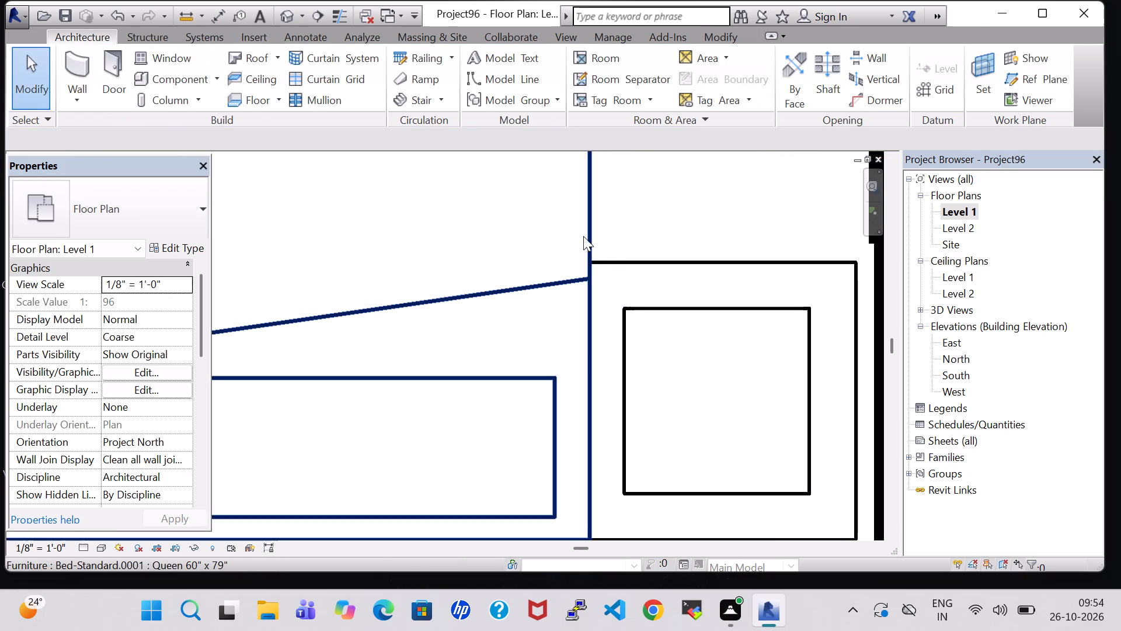
Nudge the queen bed toward the toilet side to leave a small gap between it and the corner coffee table.
click(586, 228)
key(Left)
key(Left)
key(Left)
key(Left)
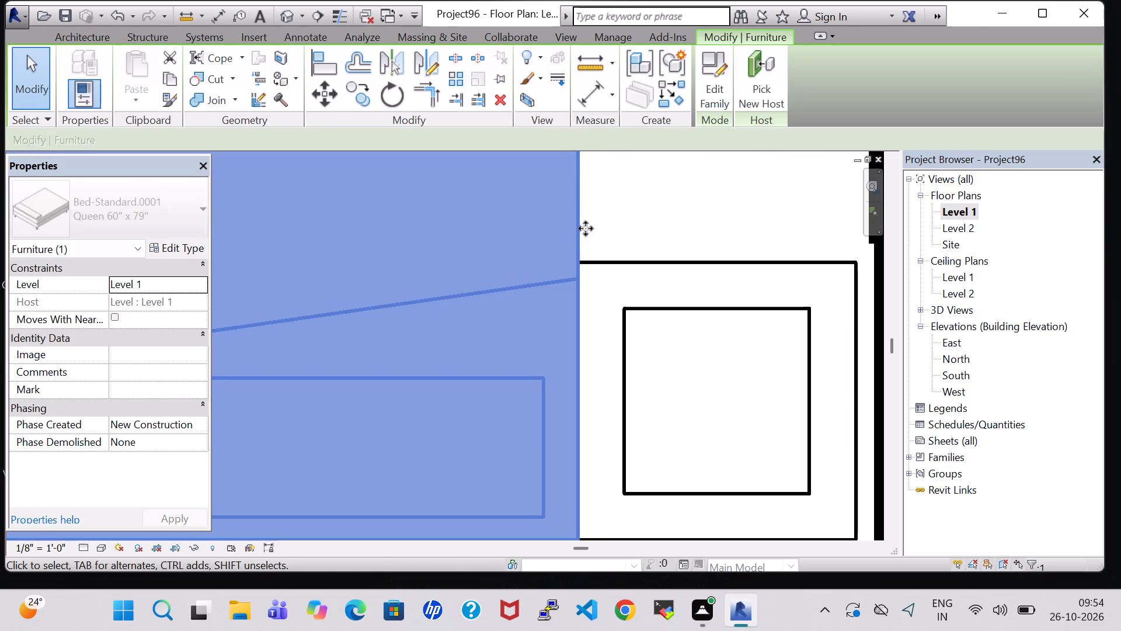
key(Left)
key(Left)
key(Left)
key(Left)
key(Left)
scroll(586, 228, down, 7)
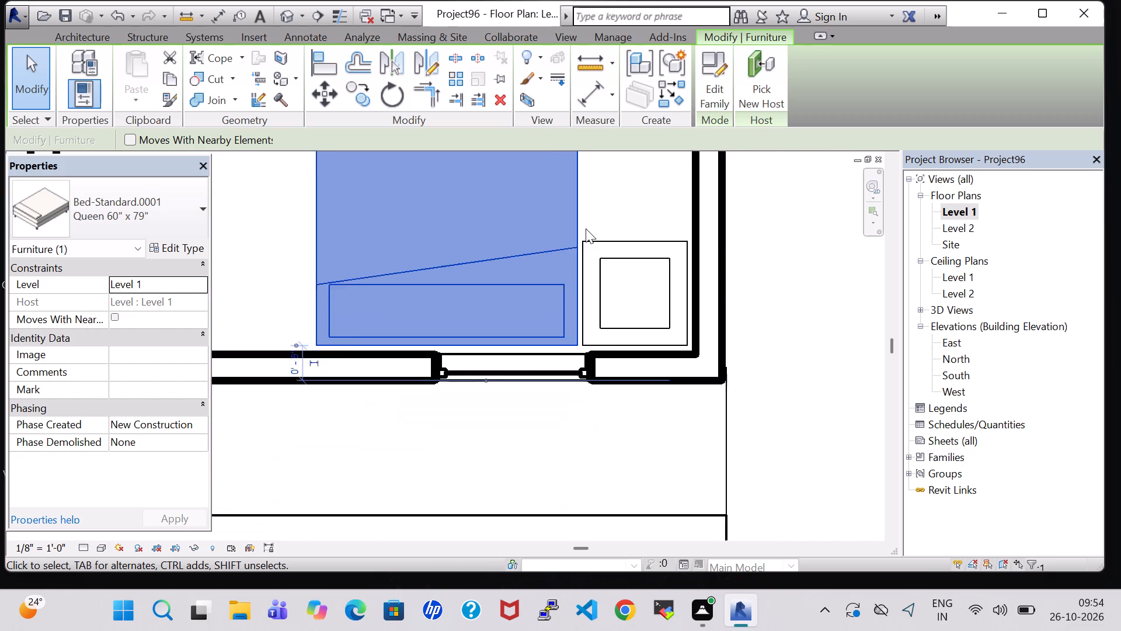
scroll(586, 228, down, 2)
key(Left)
click(598, 212)
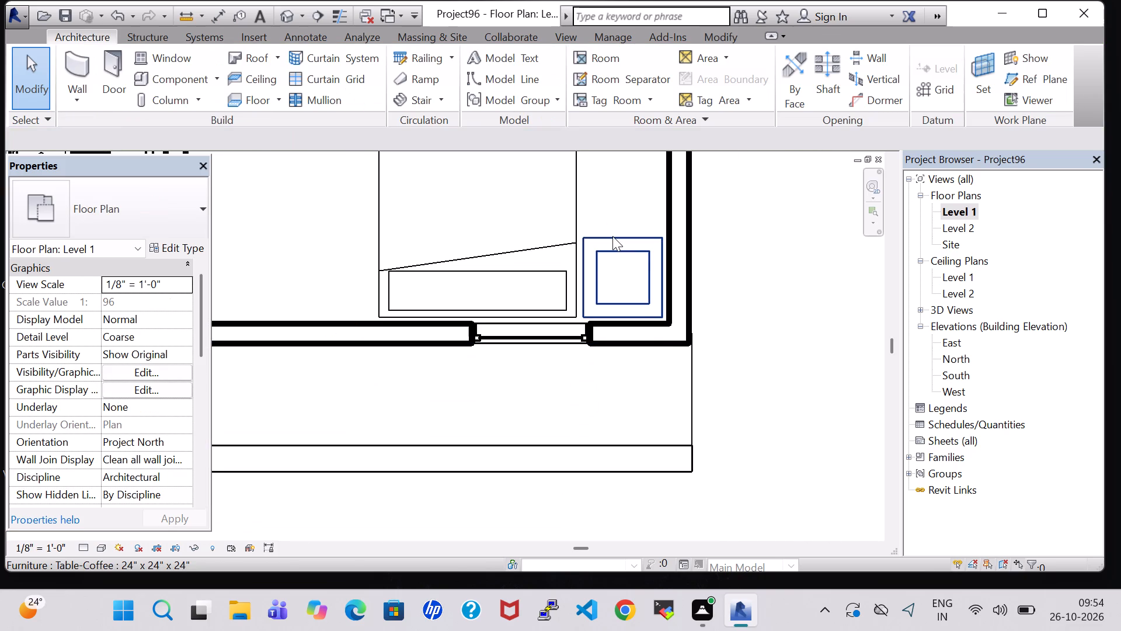
Shift the second bedroom's casement window along the outer wall toward the toilet until it is centred behind the bed.
click(566, 325)
key(Left)
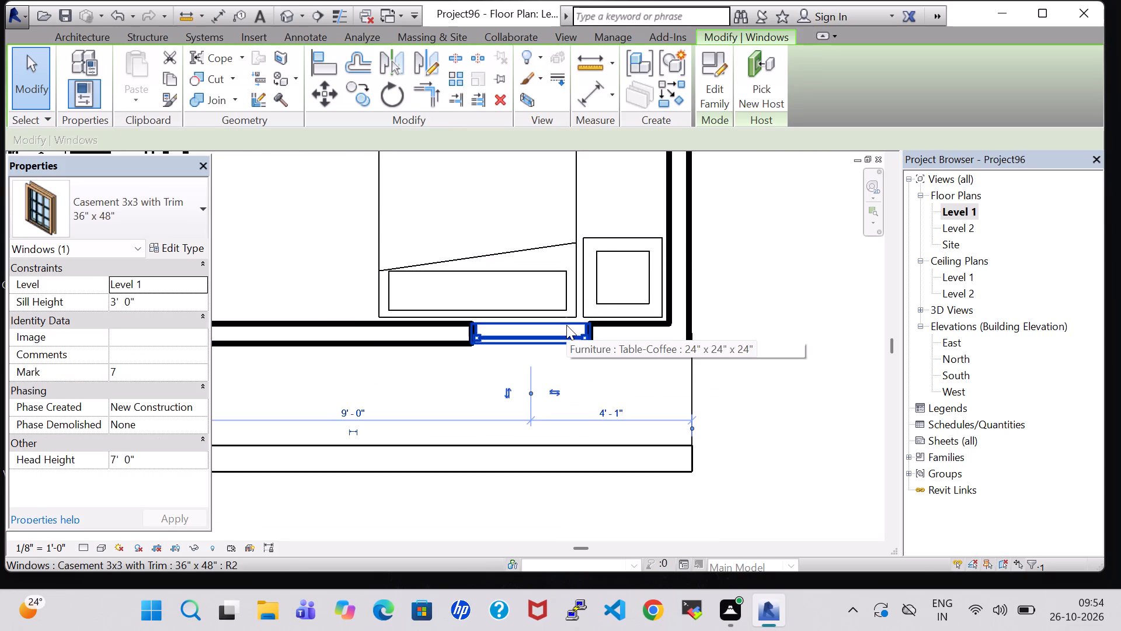
key(Left)
key(Left)
key(Left)
key(Left)
key(Left)
key(Left)
key(Left)
key(Left)
key(Left)
key(Left)
key(Left)
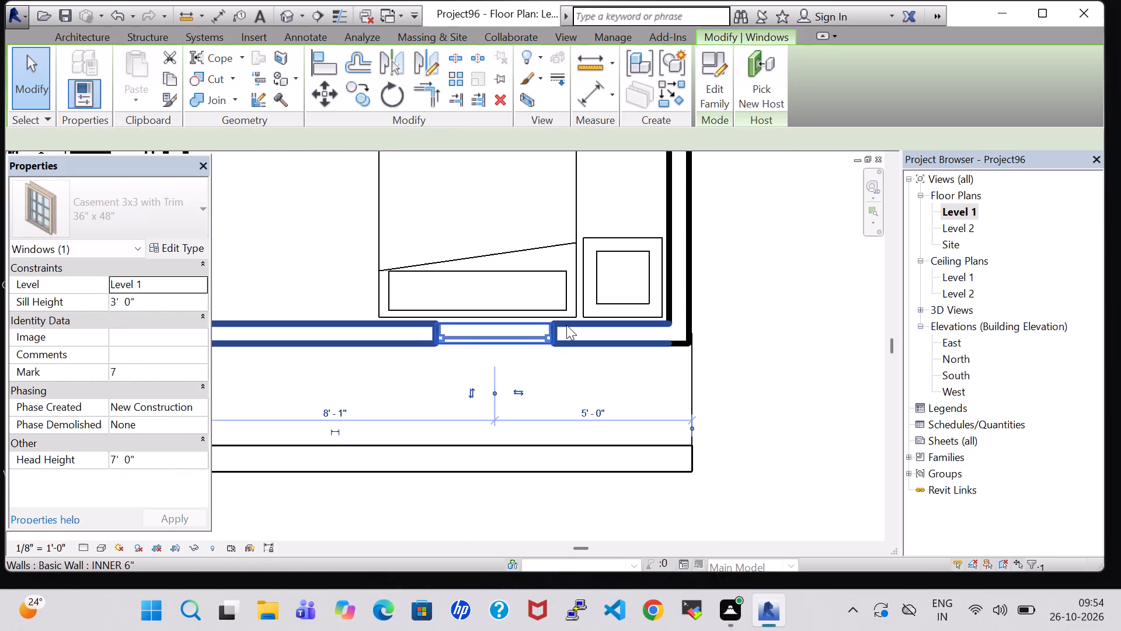
key(Left)
key(Left)
key(Left)
key(Left)
click(793, 310)
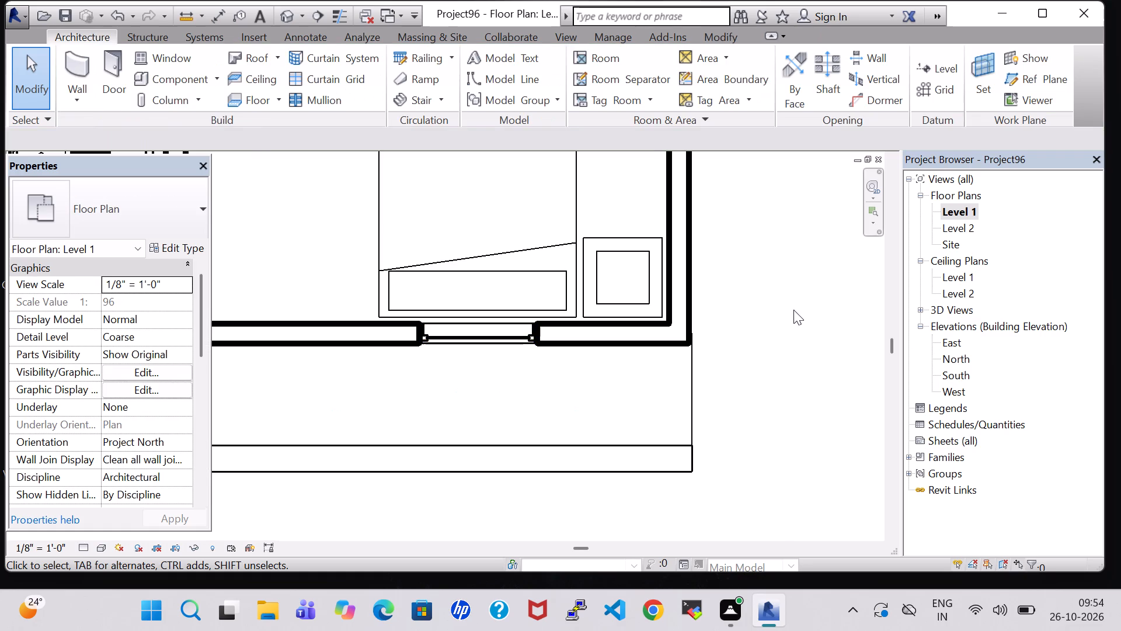
Place a Table-End 24" x 24", matching the first bedroom's, on the toilet side of the queen bed's pillow end.
scroll(753, 293, down, 6)
middle_drag(757, 286, 761, 365)
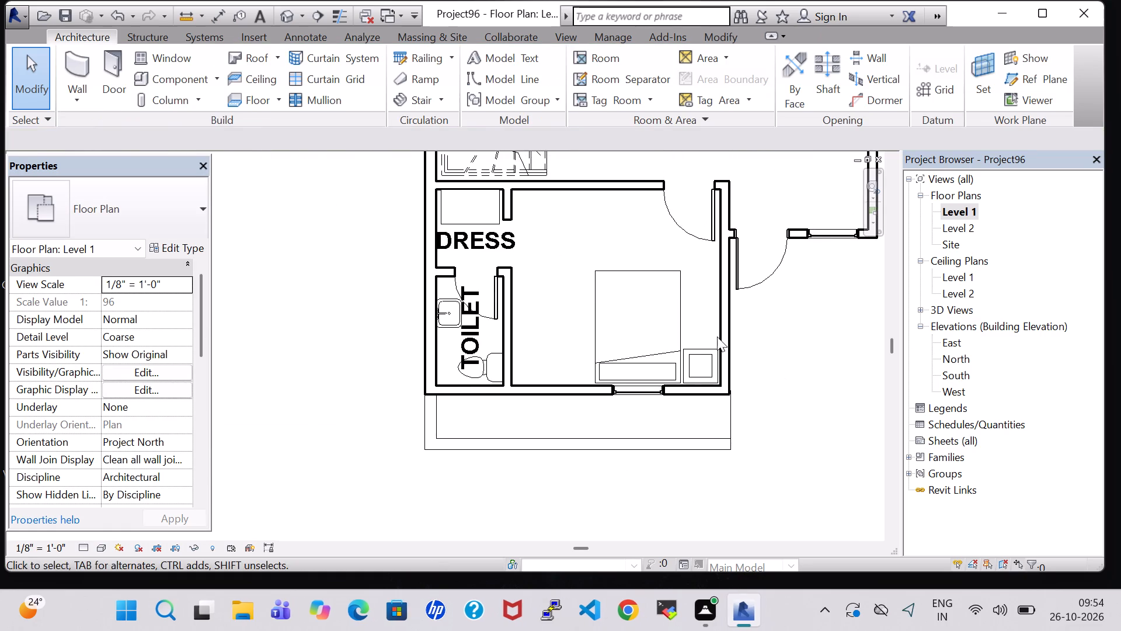
scroll(665, 298, down, 4)
middle_drag(739, 298, 748, 417)
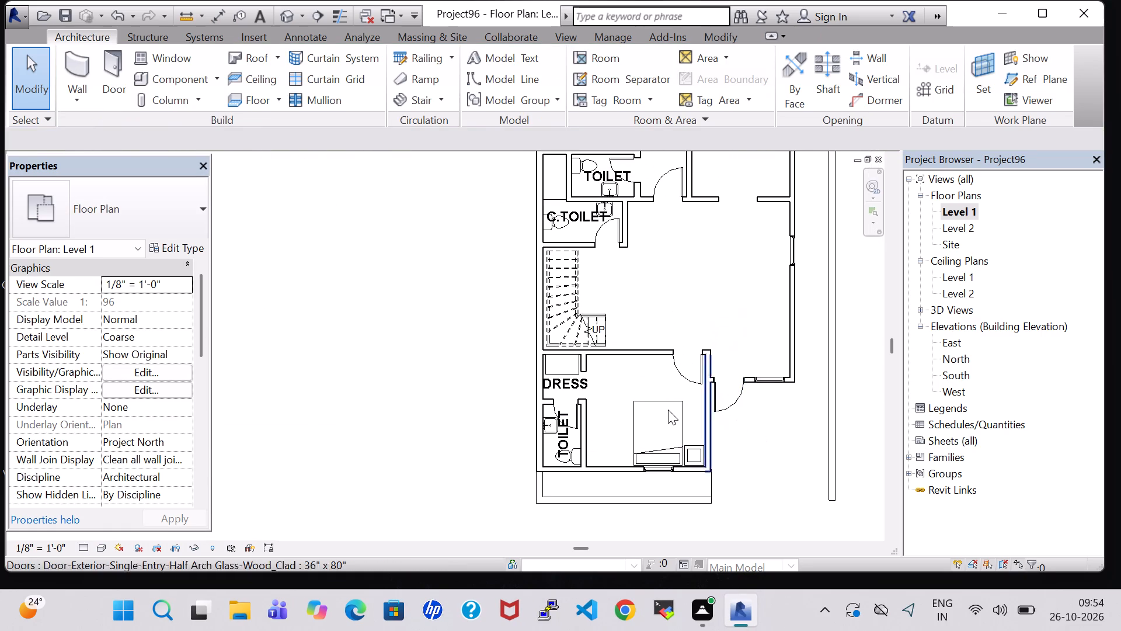
scroll(664, 404, up, 1)
scroll(672, 279, up, 1)
middle_drag(672, 279, 703, 477)
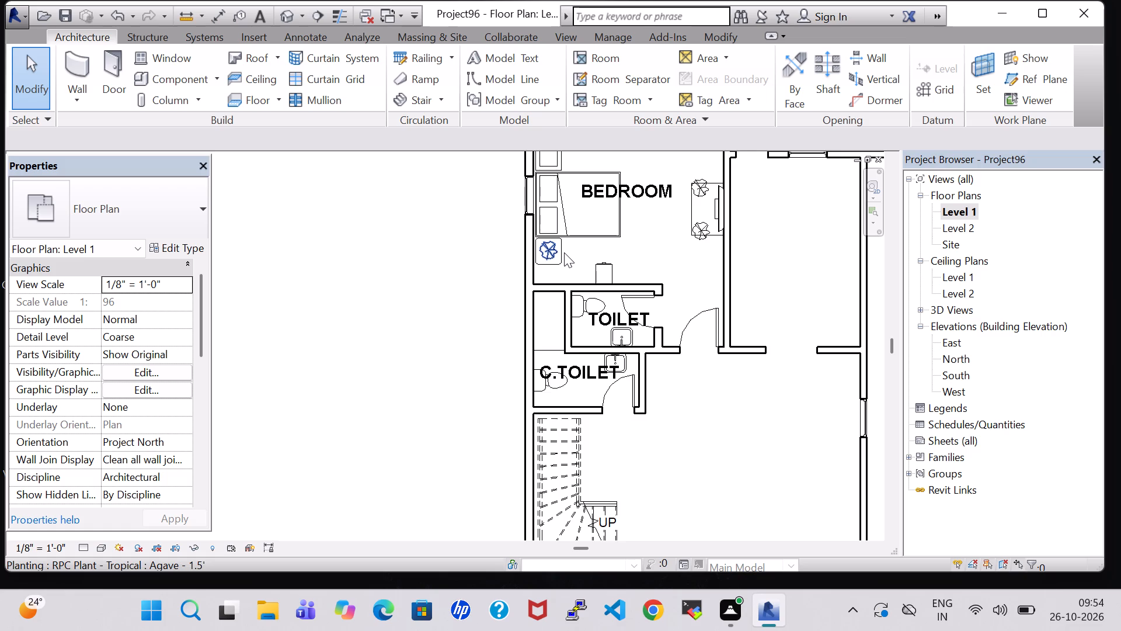
scroll(564, 252, up, 7)
click(560, 233)
right_click(560, 233)
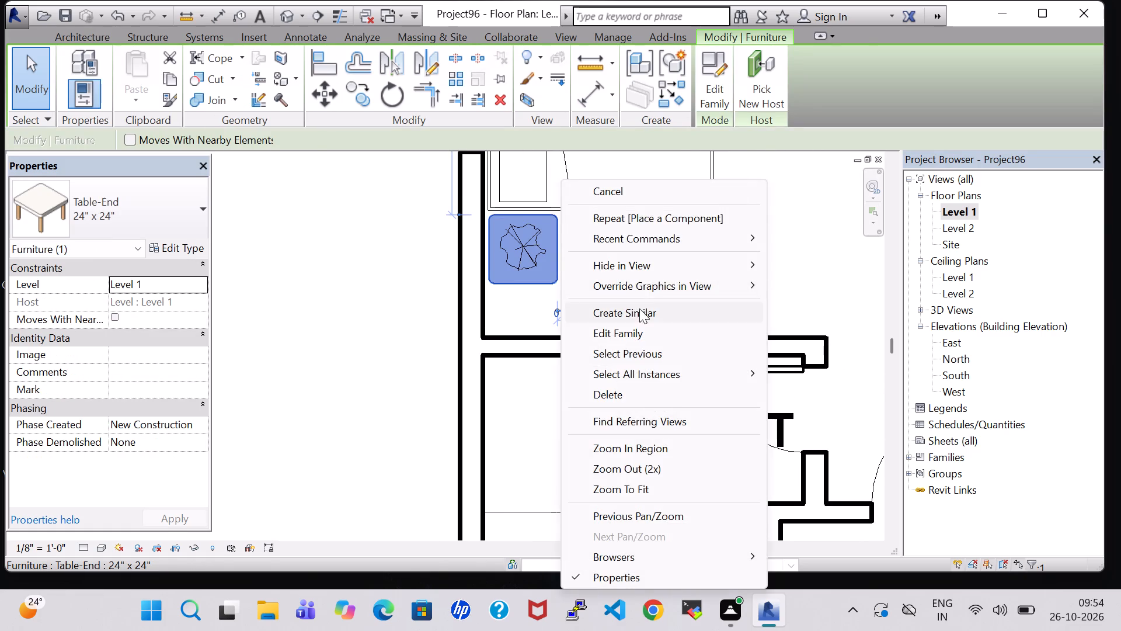
click(639, 308)
scroll(637, 324, down, 6)
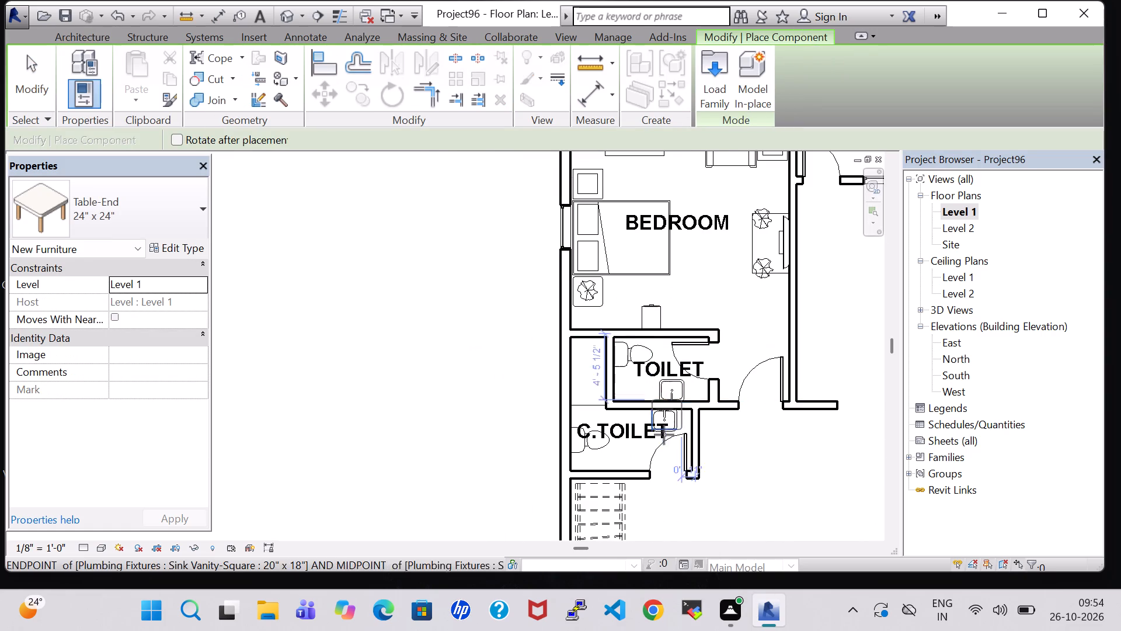
middle_click(749, 520)
middle_drag(749, 516, 744, 344)
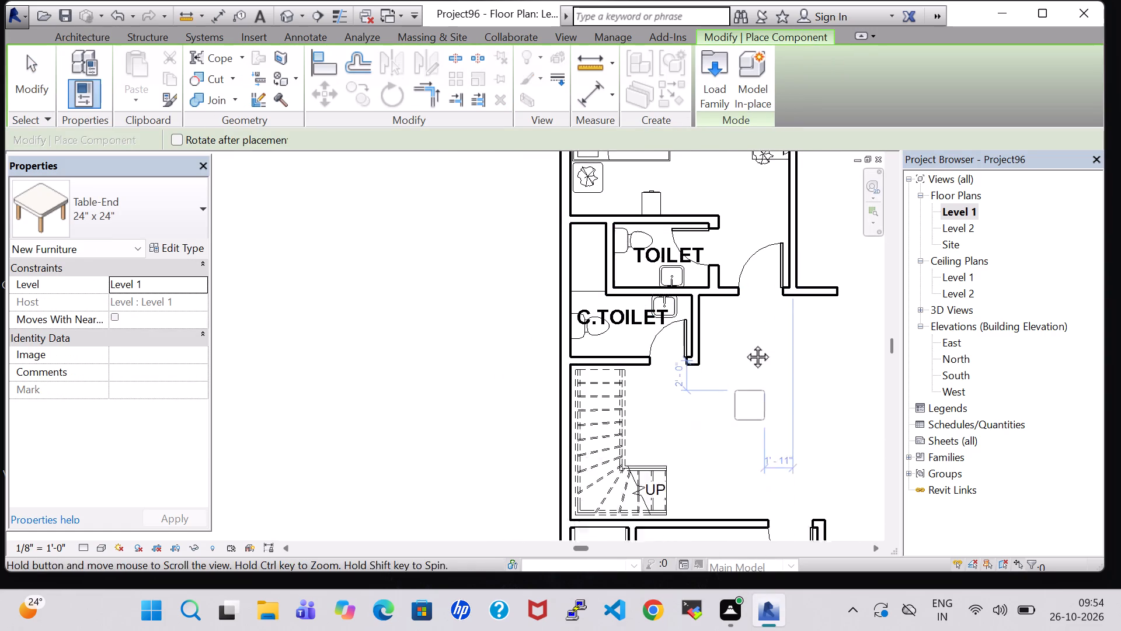
middle_drag(744, 344, 742, 171)
scroll(694, 424, up, 7)
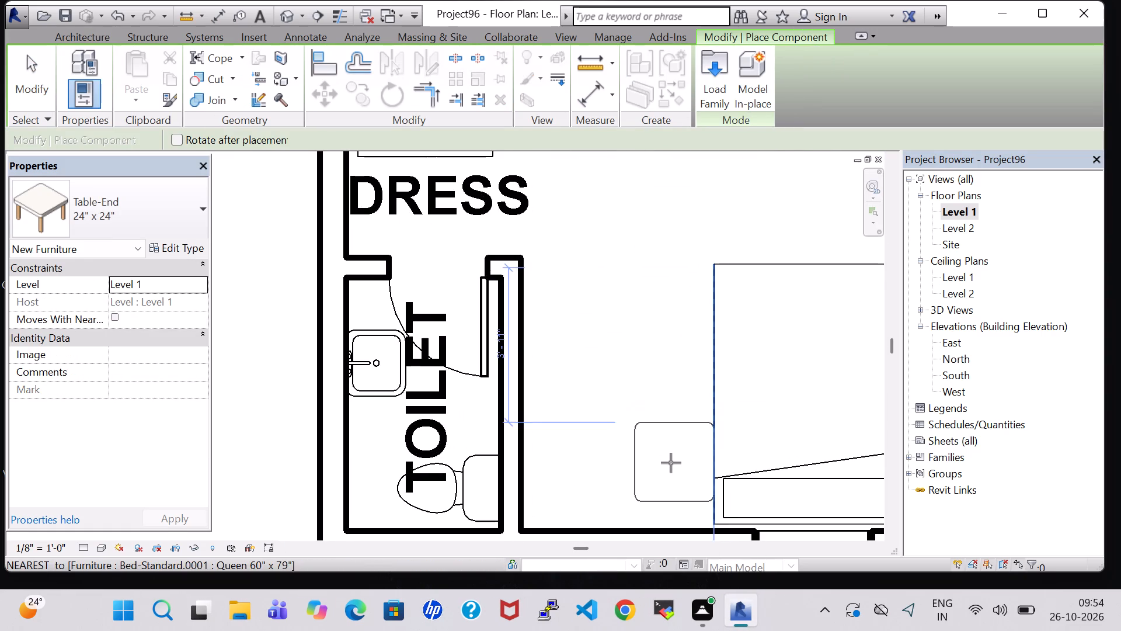
click(662, 484)
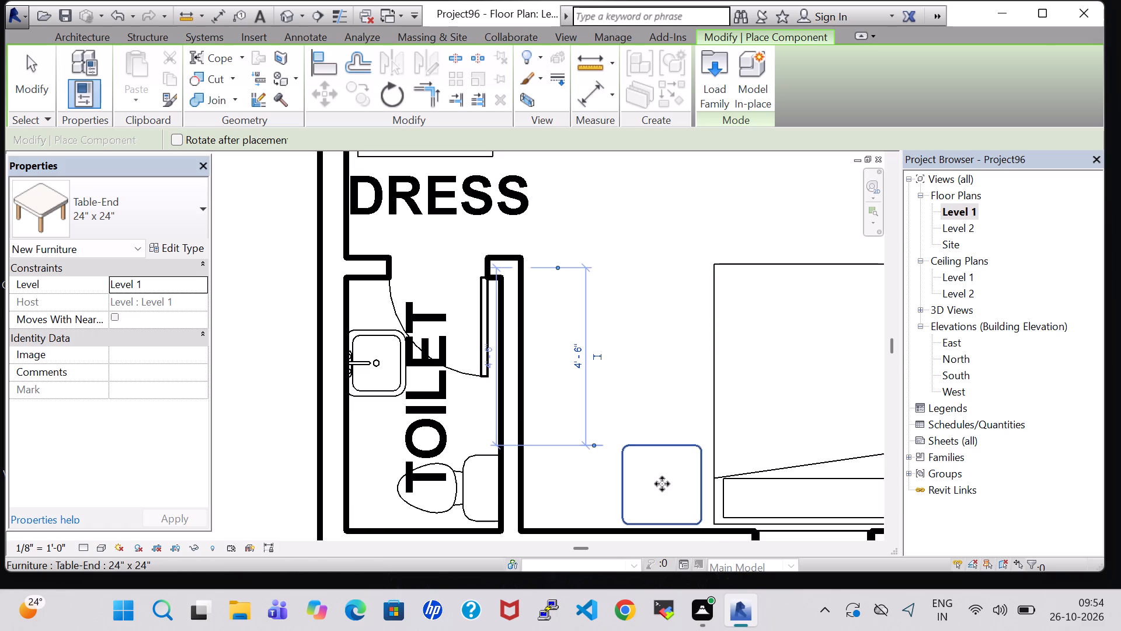
key(Escape)
key(Escape)
Nudge the queen bed two increments toward the new end table.
click(709, 412)
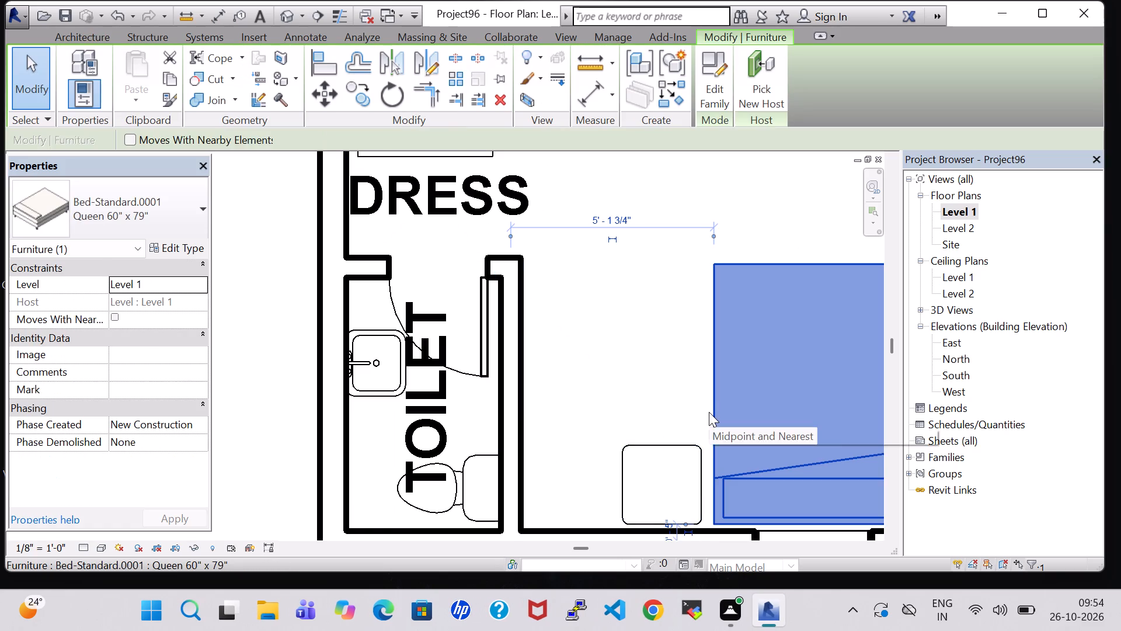
key(Left)
key(Left)
click(619, 348)
Place an RPC Plant - Tropical Agave - 1.5', matching the first bedroom's, on the second bedroom's end table at its toilet-side edge.
scroll(619, 348, down, 3)
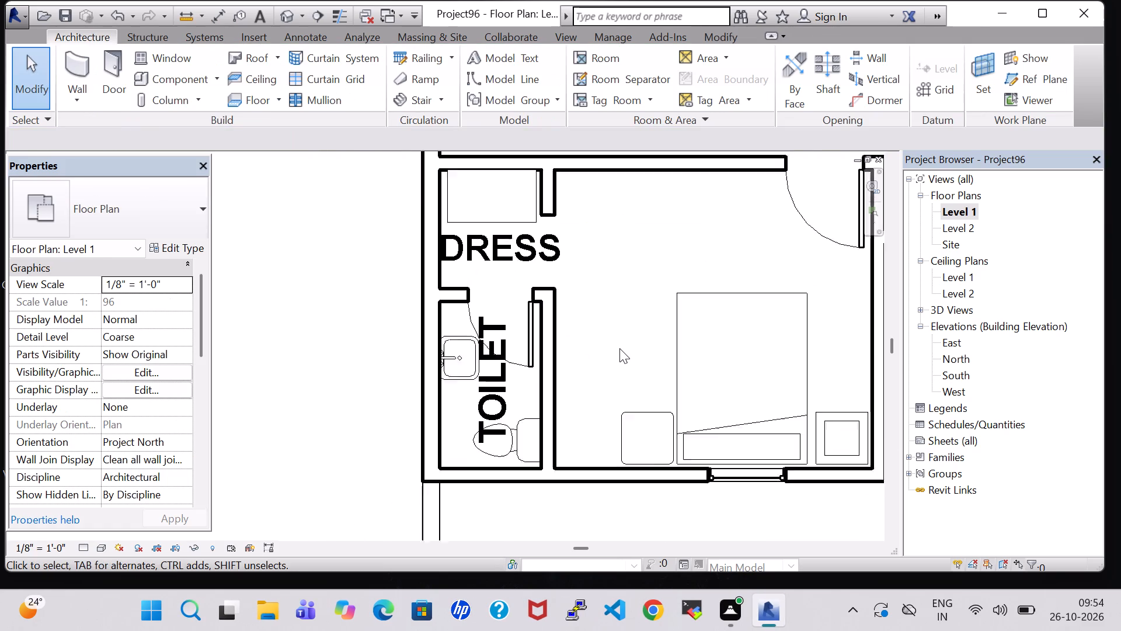
scroll(619, 348, down, 4)
middle_drag(617, 303, 662, 547)
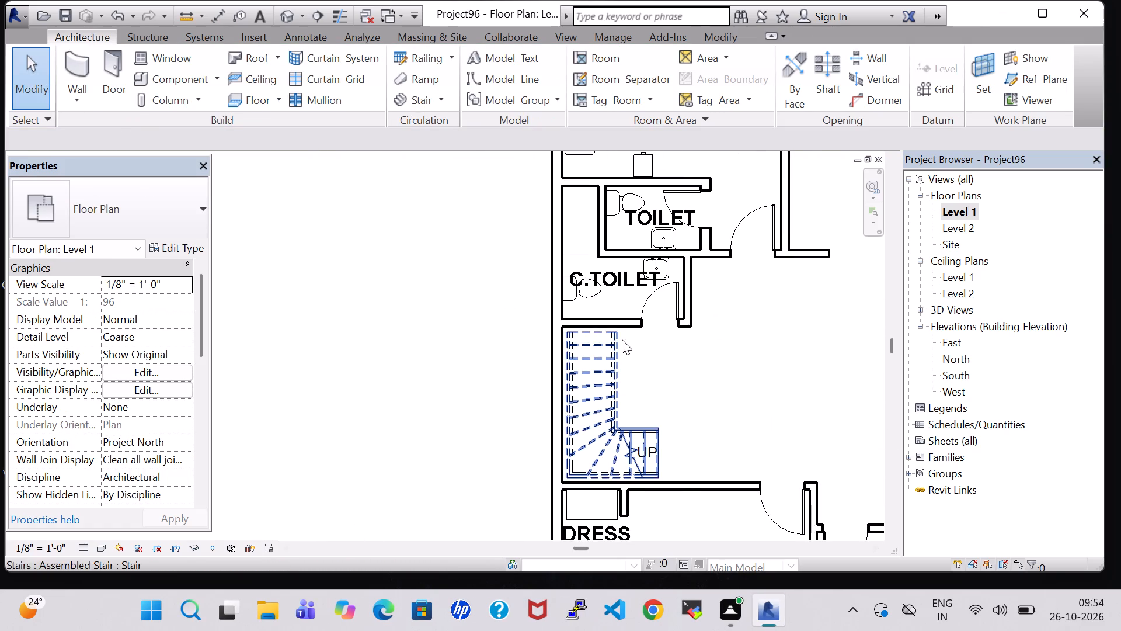
middle_drag(685, 495, 685, 523)
click(576, 169)
right_click(576, 169)
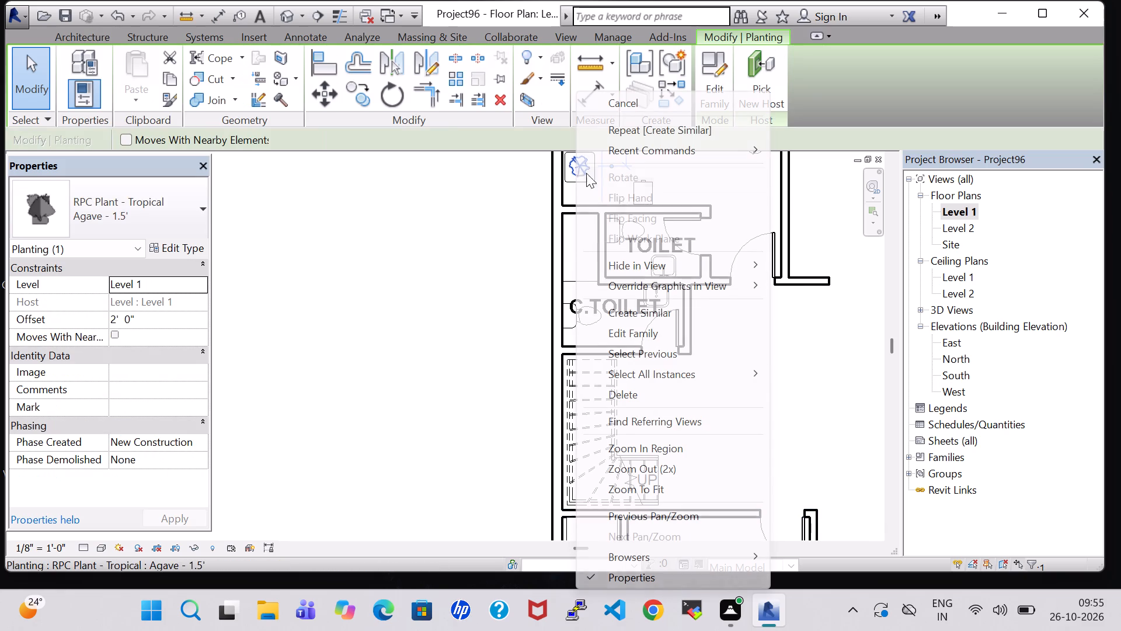
click(711, 313)
middle_drag(788, 427, 782, 417)
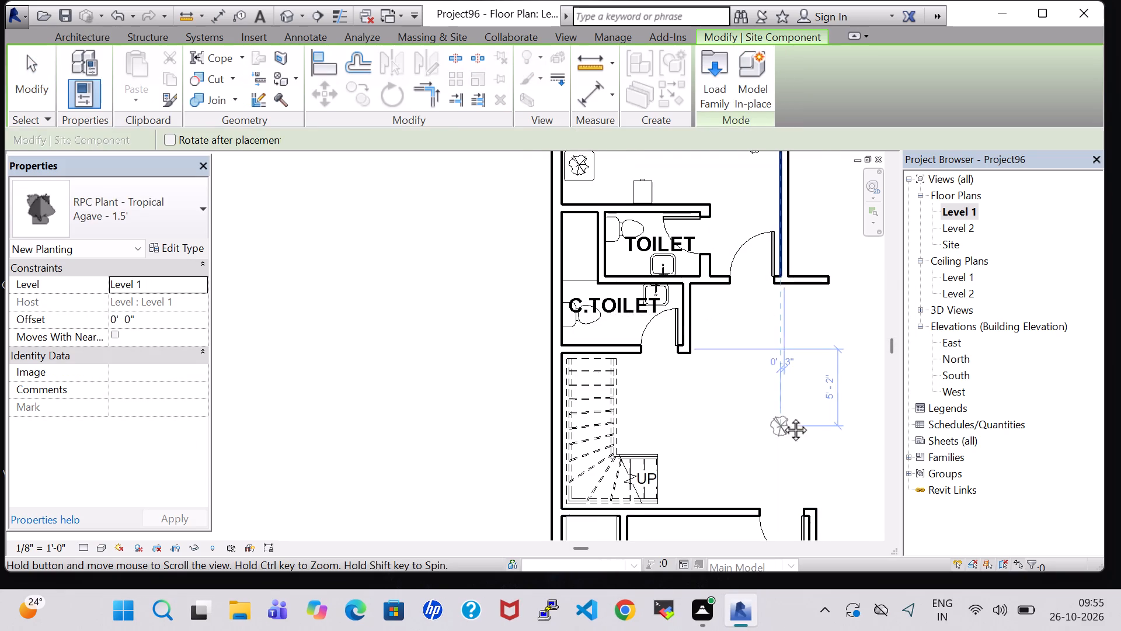
middle_drag(782, 417, 774, 376)
middle_drag(774, 370, 779, 193)
click(653, 442)
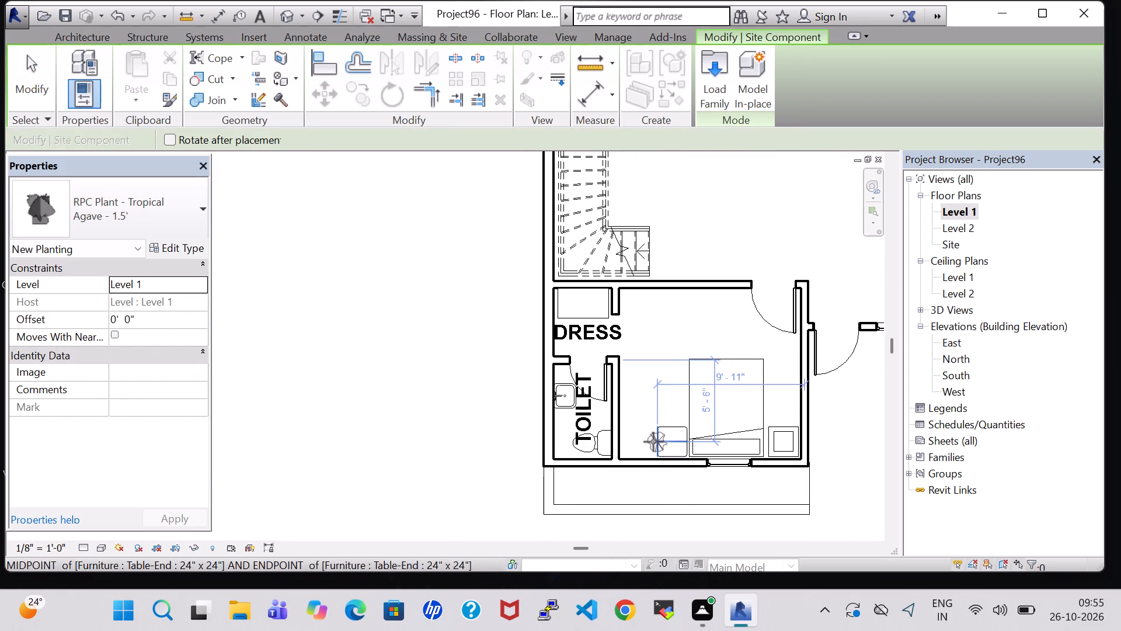
key(Escape)
key(Escape)
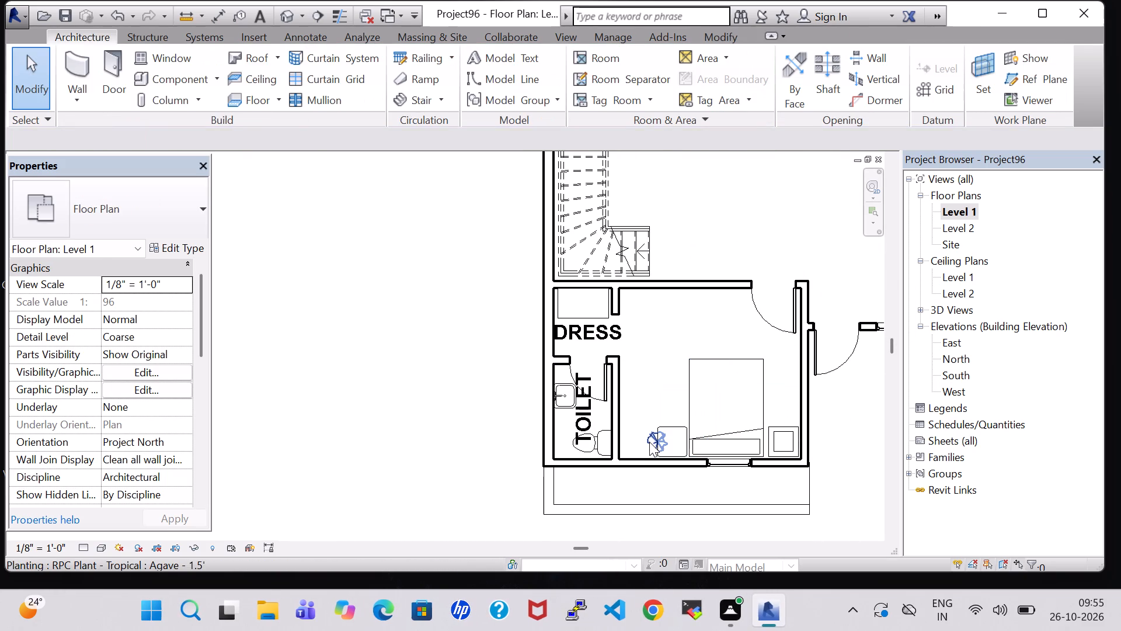
Set the offset of the agave plant beside the second bedroom's toilet-side end table to 2' 0".
click(649, 442)
double_click(114, 320)
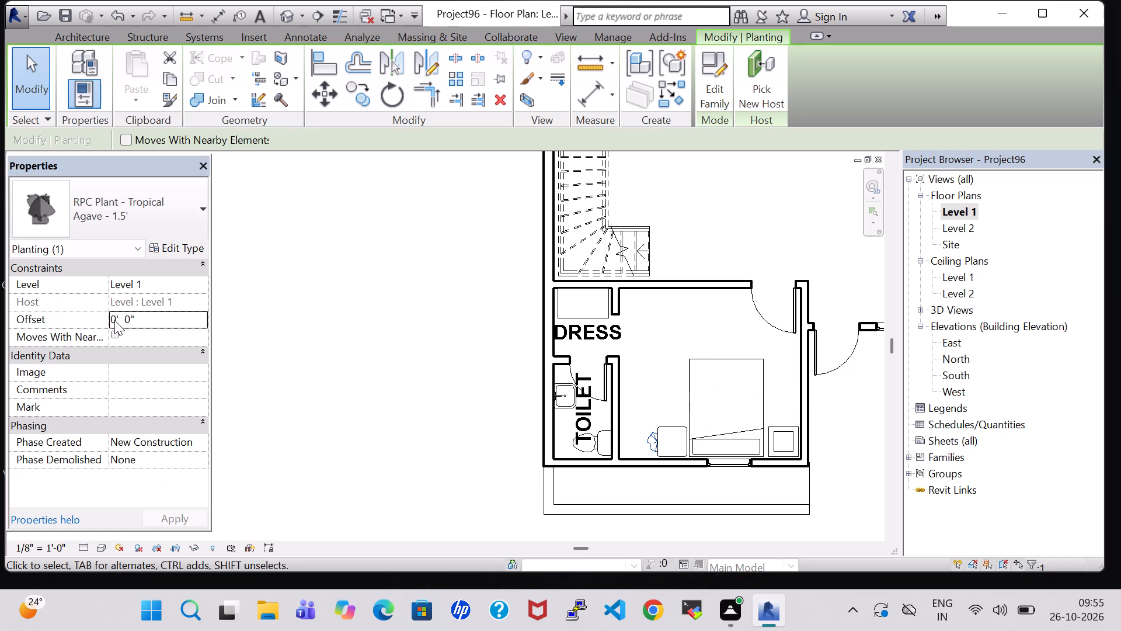
key(BackSpace)
key(2)
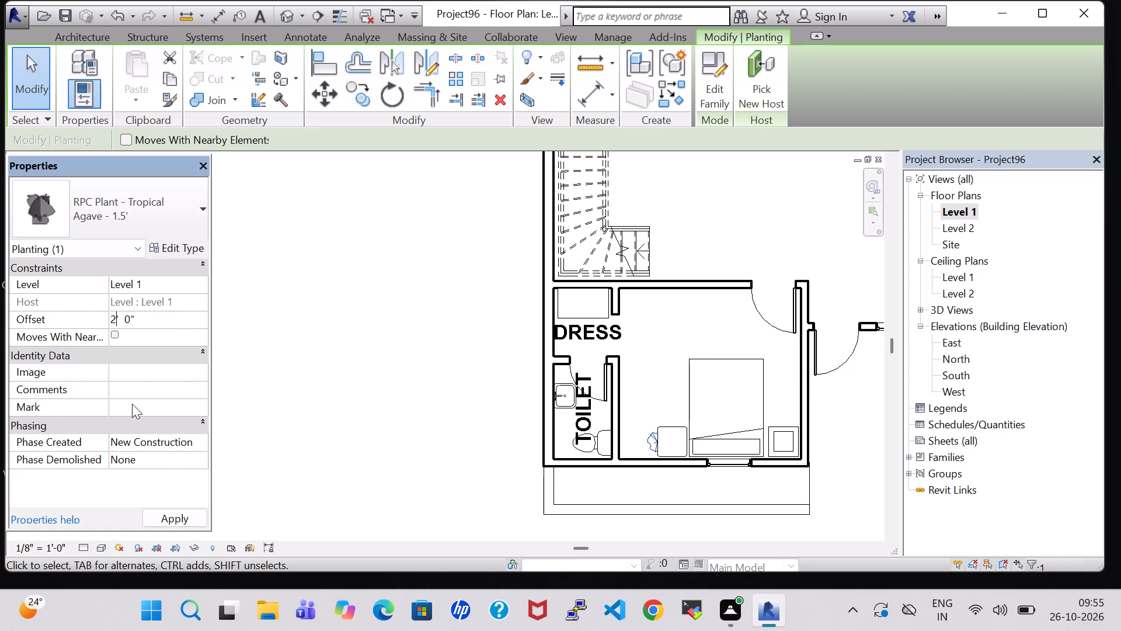
click(163, 521)
Nudge the agave plant toward the bed until it sits centred on the toilet-side end table.
key(Right)
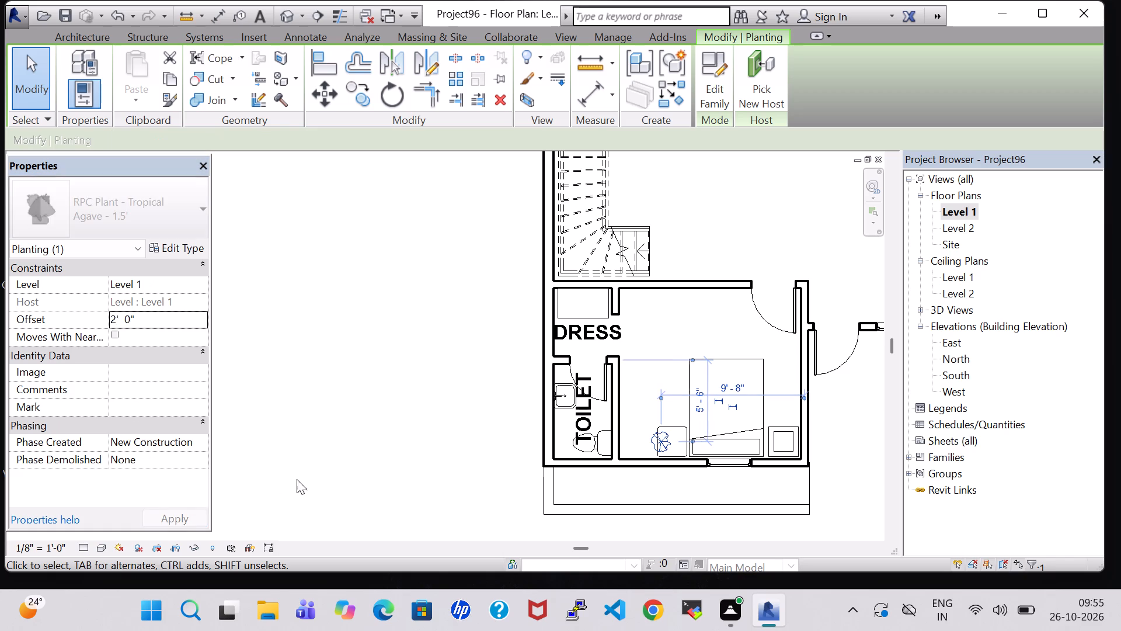
key(Right)
key(Right)
key(Right)
key(Right)
key(Left)
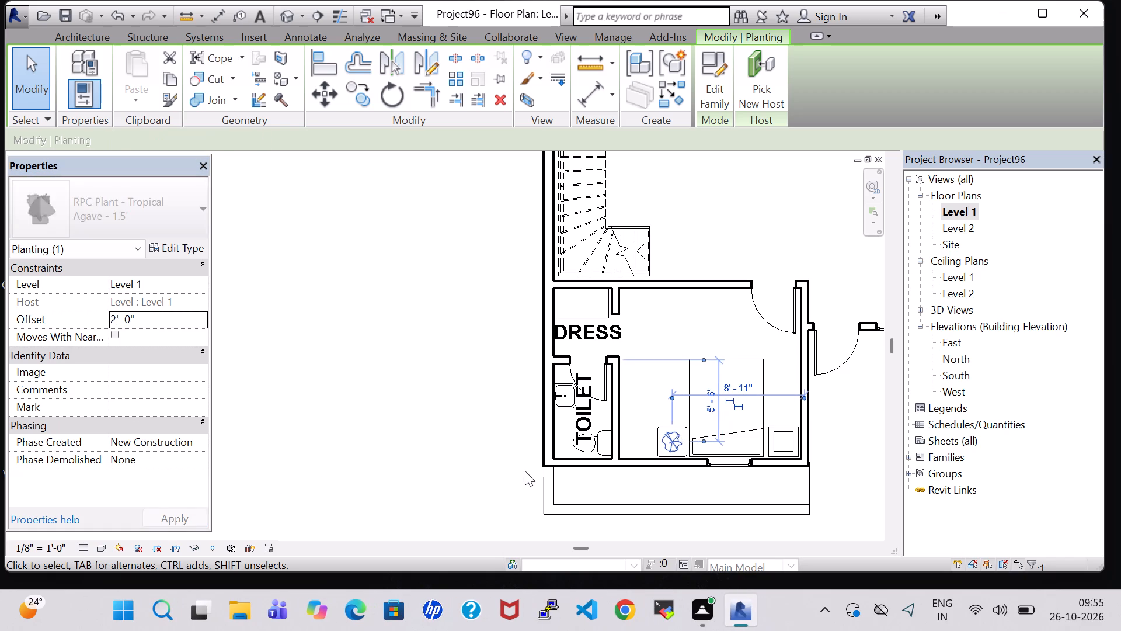
double_click(674, 306)
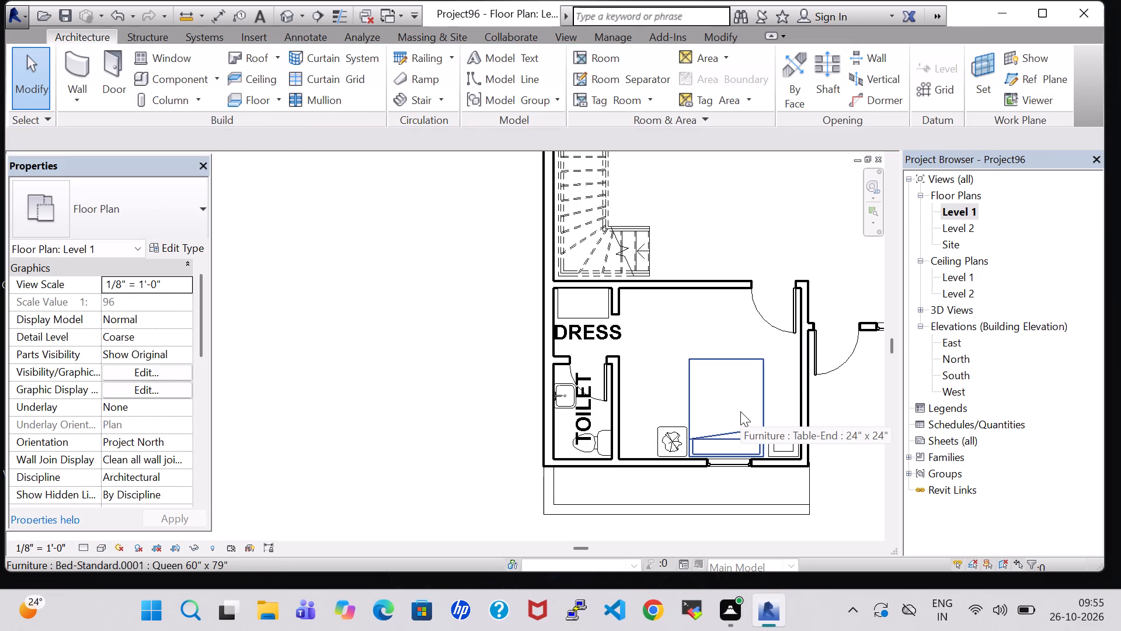
Place a Cabinet-File 2 Drawer 15" x 18", matching the first bedroom's, in the second bedroom, rotated with its back against the toilet wall.
middle_drag(685, 304, 699, 356)
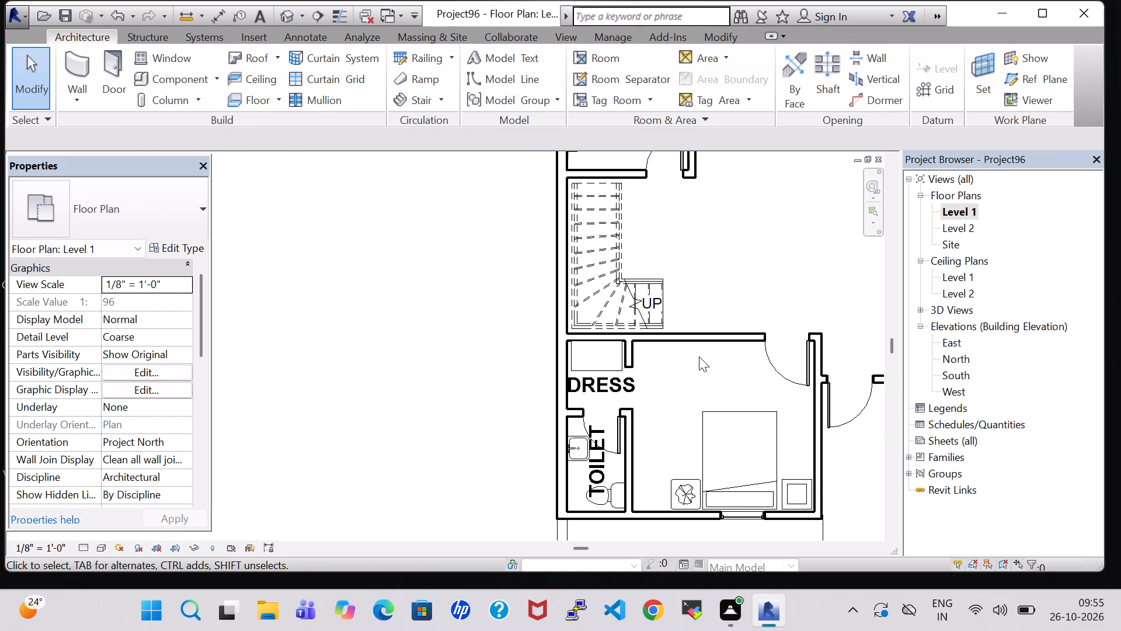
scroll(699, 356, down, 1)
middle_drag(699, 356, 697, 394)
middle_drag(697, 399, 687, 479)
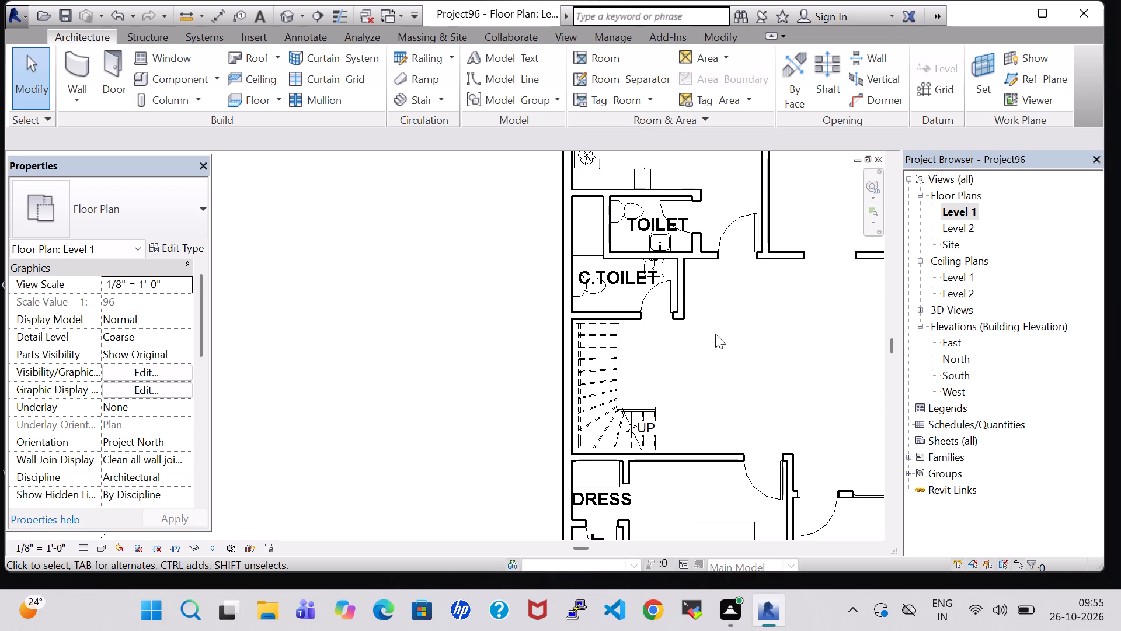
middle_click(715, 334)
middle_drag(718, 338, 743, 460)
click(667, 294)
scroll(667, 294, up, 1)
right_click(667, 294)
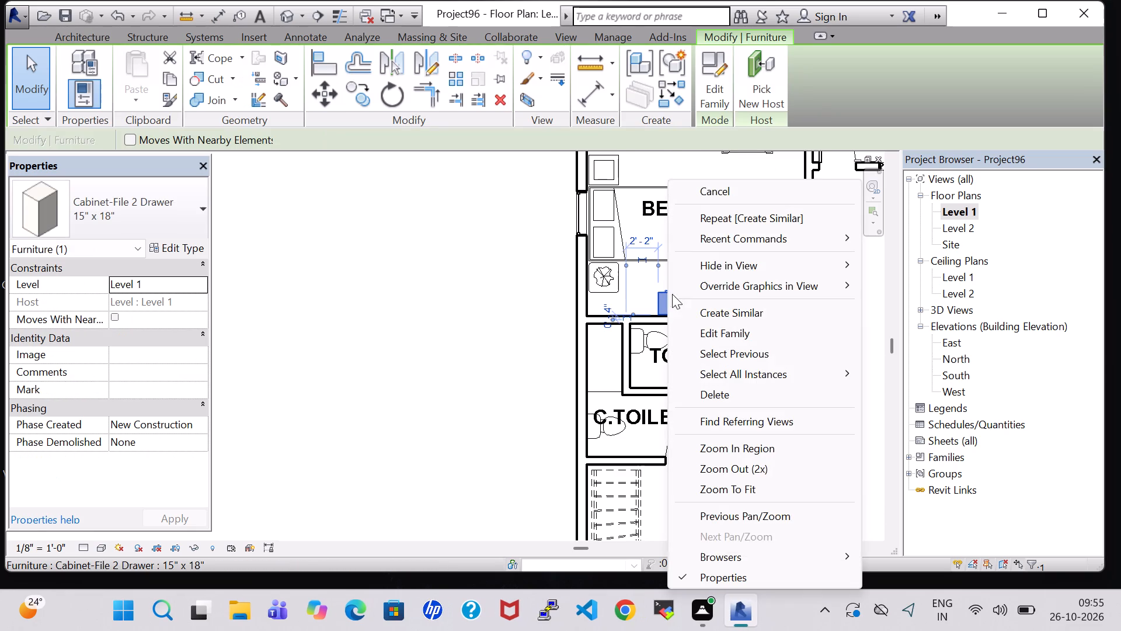
click(744, 311)
middle_drag(739, 477, 732, 304)
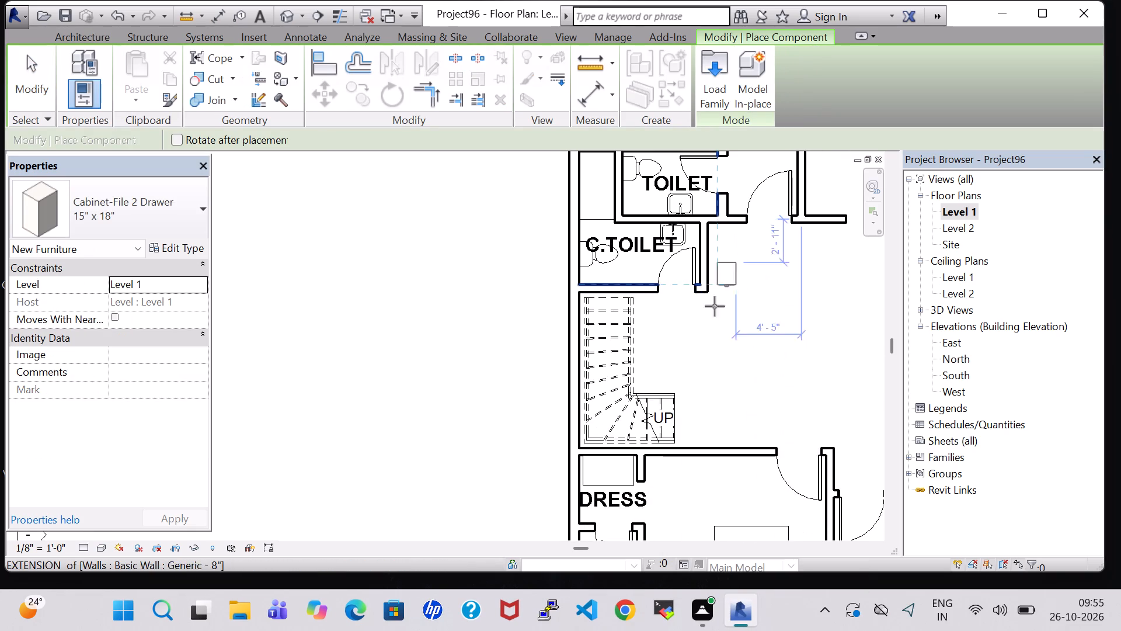
middle_drag(677, 490, 678, 313)
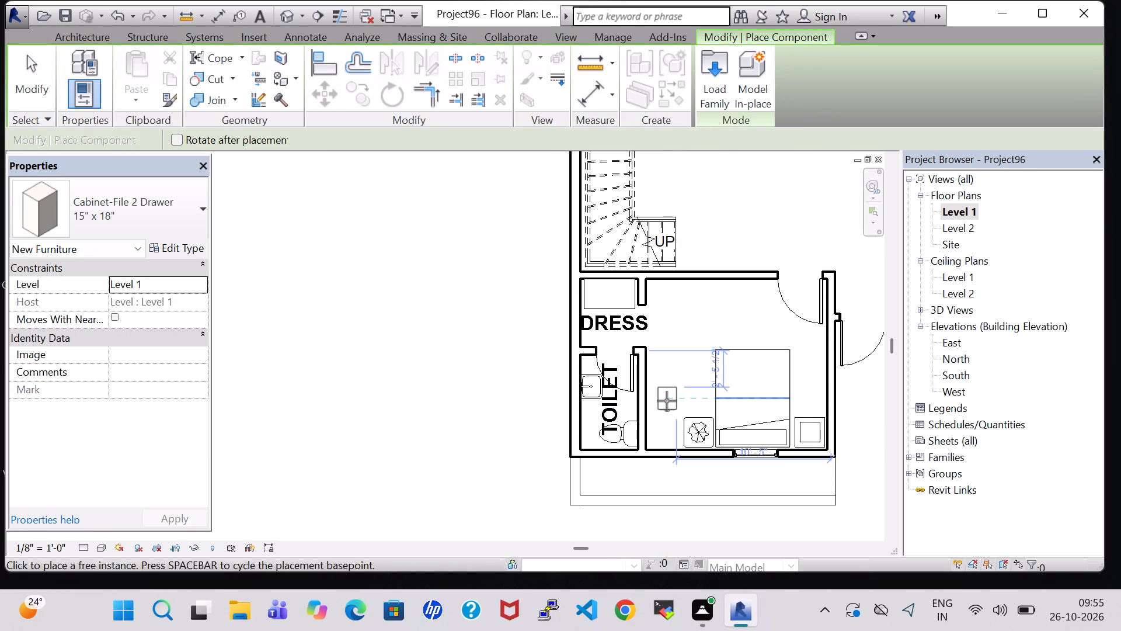
key(space)
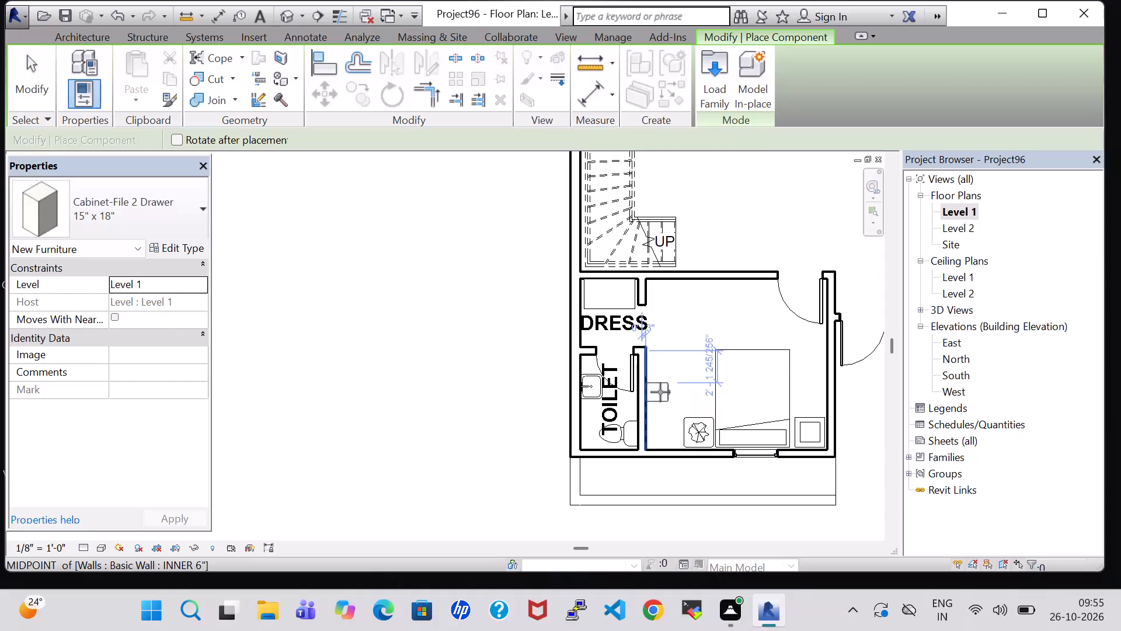
click(660, 392)
key(Escape)
key(Escape)
Place a Mirror-Ellipse 24" x 48", matching the C.TOILET's, on the second bedroom's toilet wall behind the file cabinet.
scroll(674, 303, down, 2)
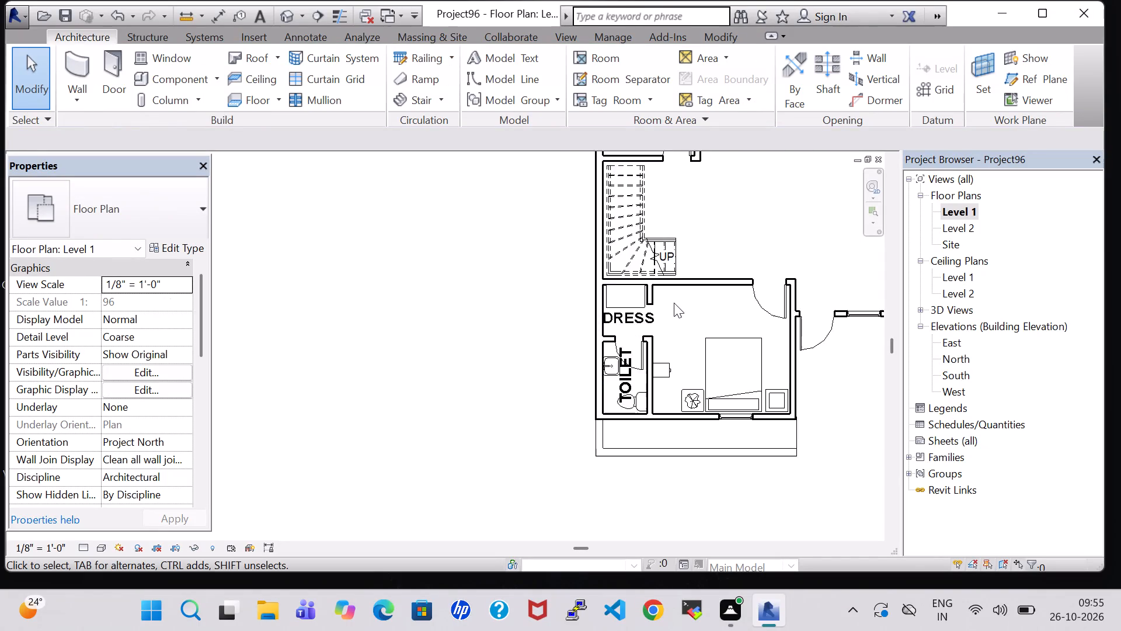
scroll(674, 303, down, 3)
scroll(694, 209, up, 6)
middle_click(707, 207)
middle_drag(709, 207, 748, 362)
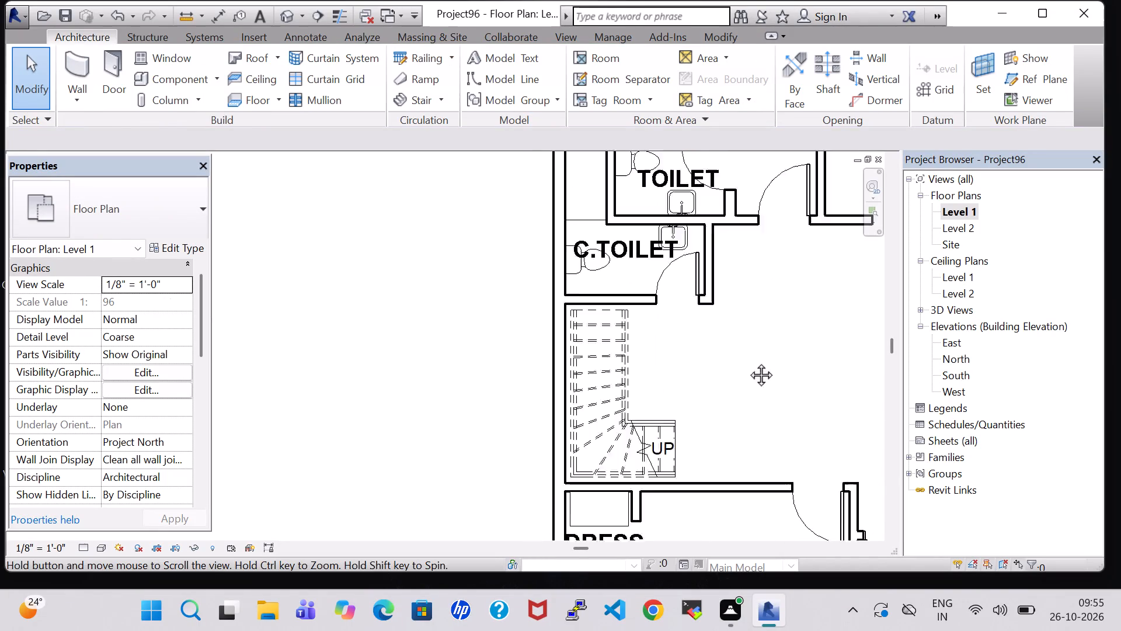
middle_drag(748, 362, 757, 407)
scroll(757, 407, up, 7)
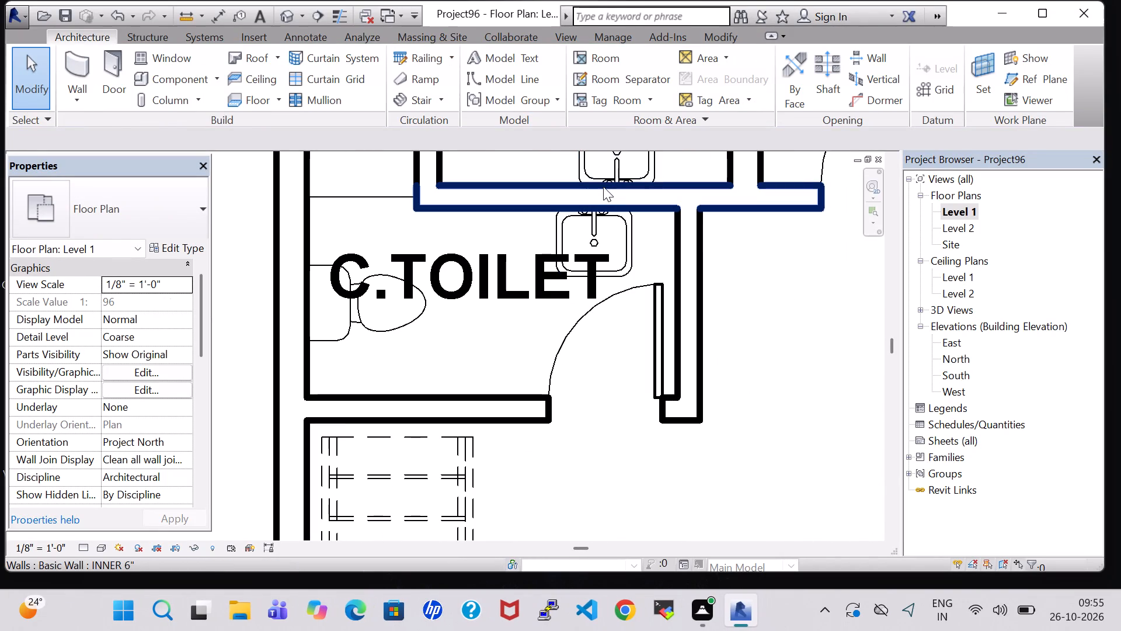
scroll(558, 169, up, 9)
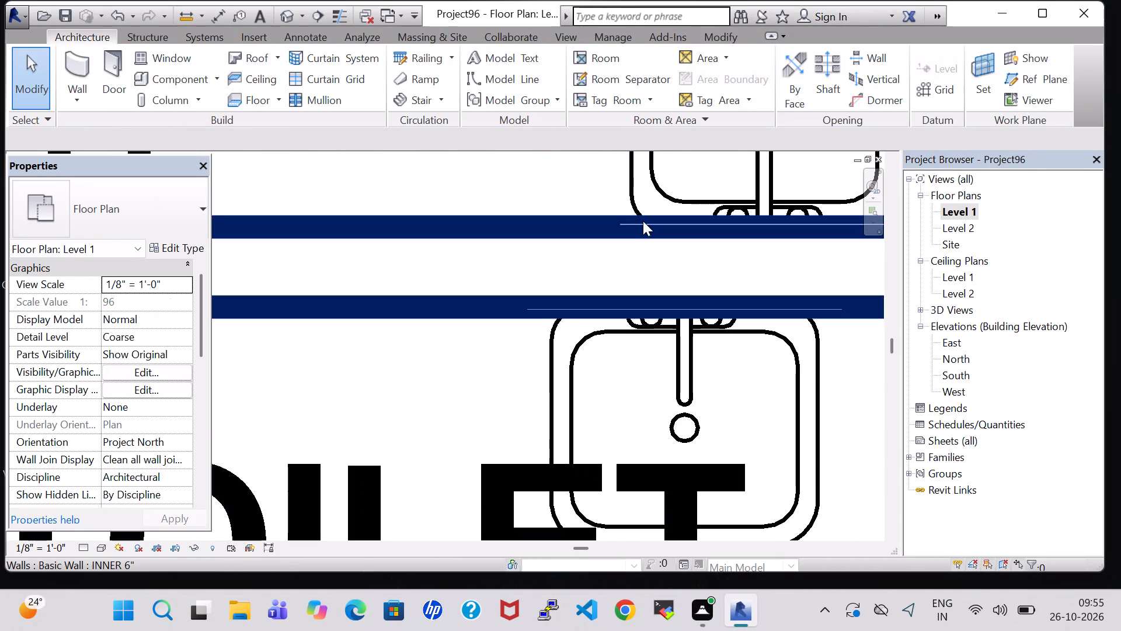
click(656, 310)
right_click(667, 313)
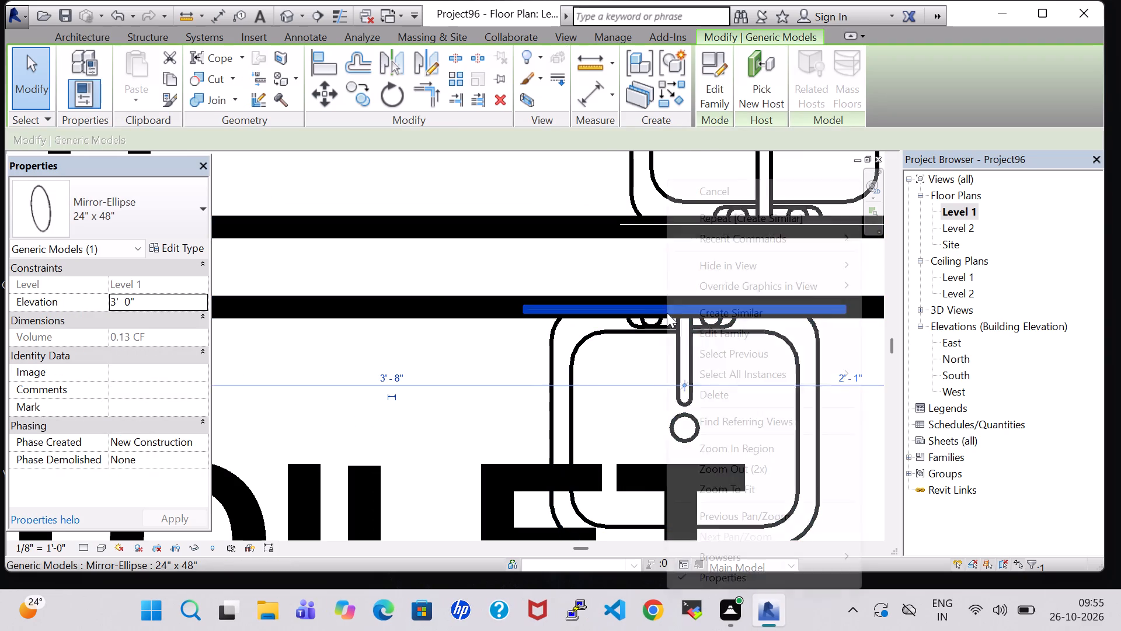
click(702, 314)
scroll(709, 416, down, 5)
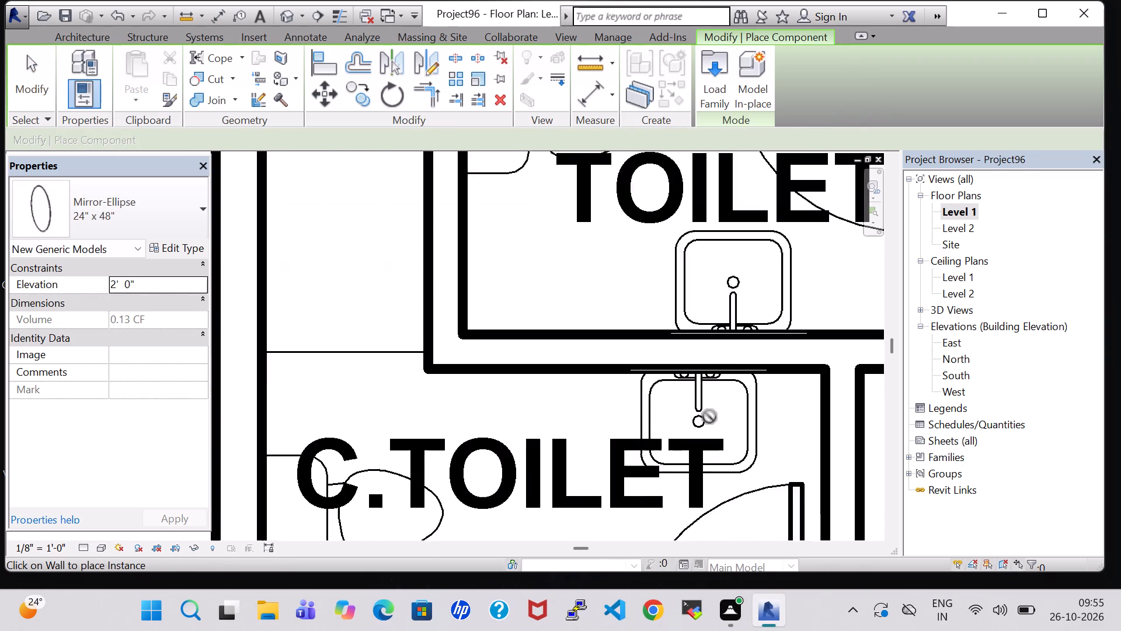
scroll(709, 417, down, 3)
middle_drag(709, 417, 678, 248)
middle_drag(692, 500, 721, 136)
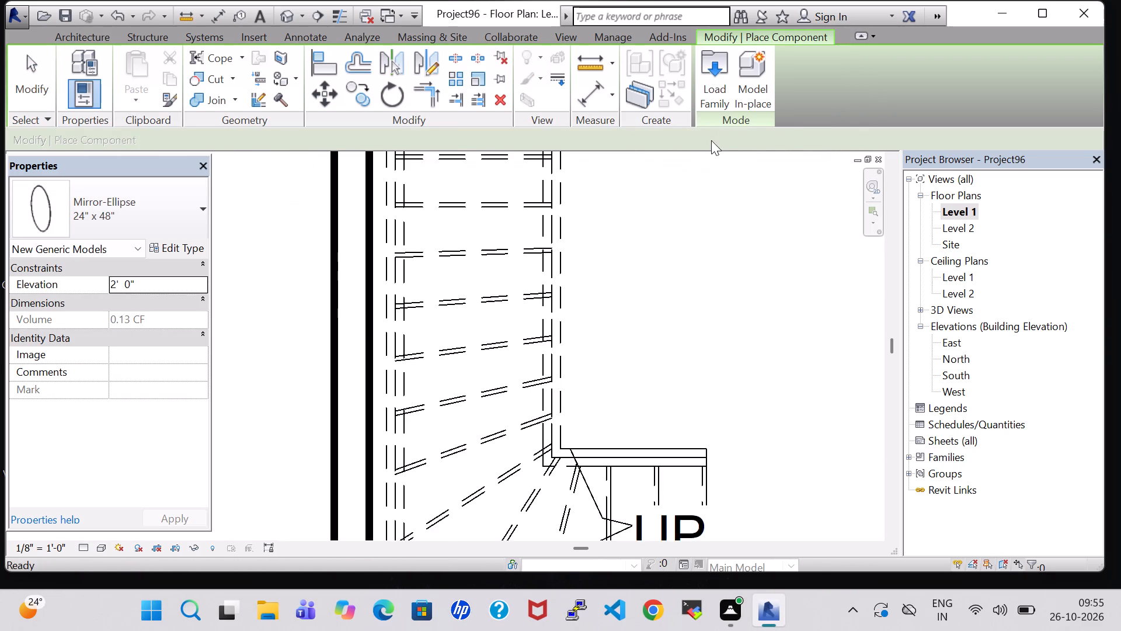
middle_click(646, 411)
middle_drag(646, 411, 621, 272)
middle_drag(621, 233, 623, 176)
scroll(371, 305, up, 7)
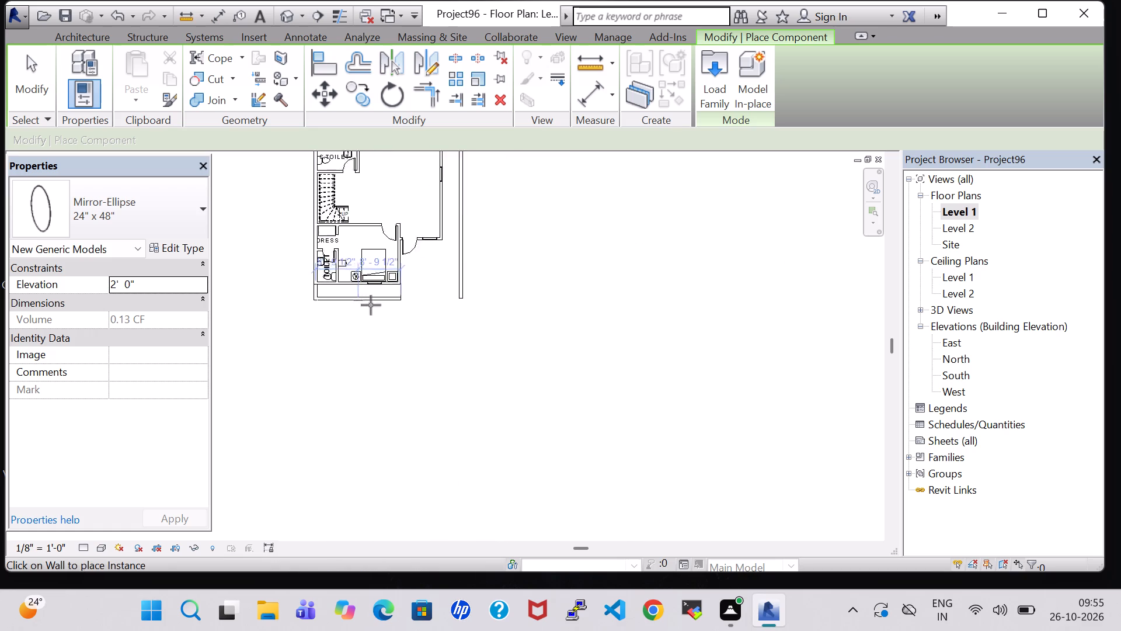
scroll(371, 305, up, 4)
middle_drag(255, 268, 366, 334)
scroll(388, 307, up, 8)
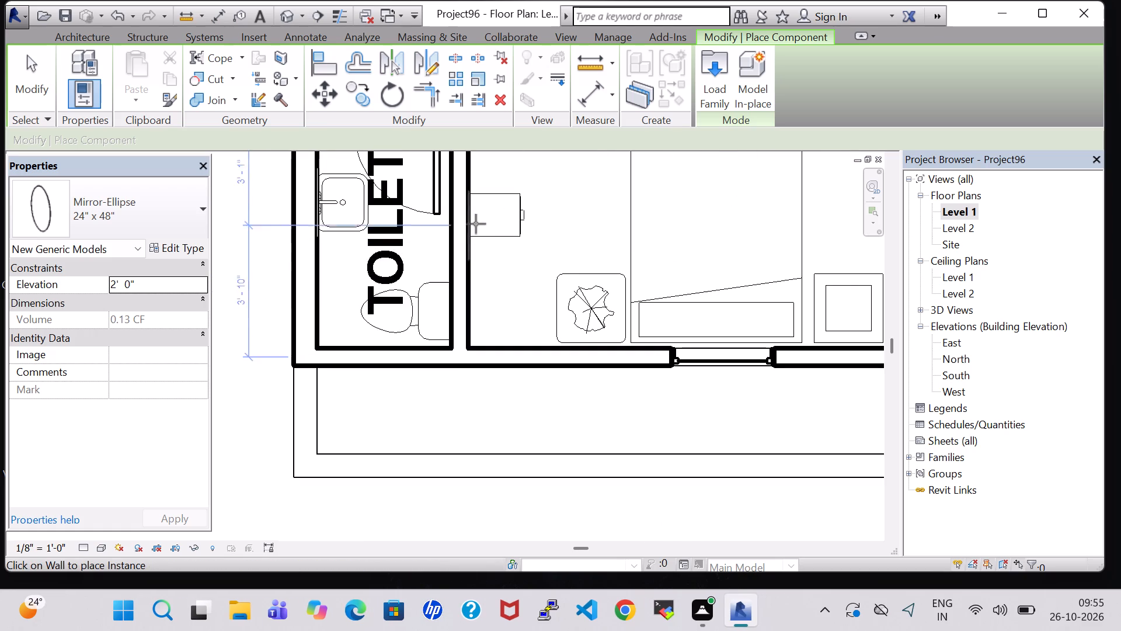
scroll(470, 201, up, 9)
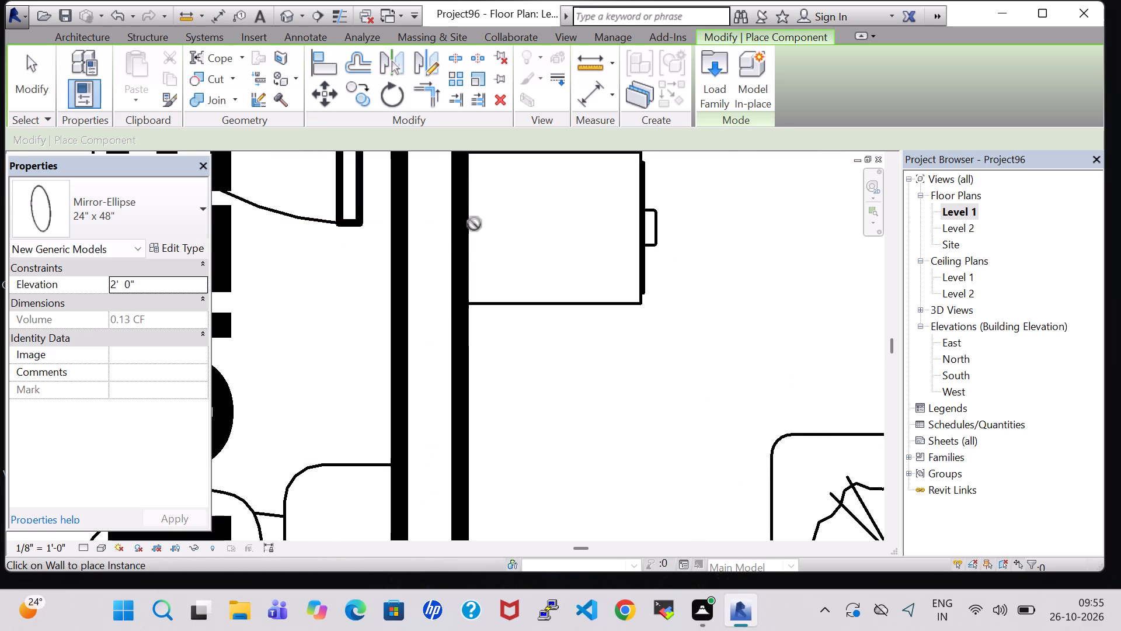
middle_drag(467, 242, 472, 260)
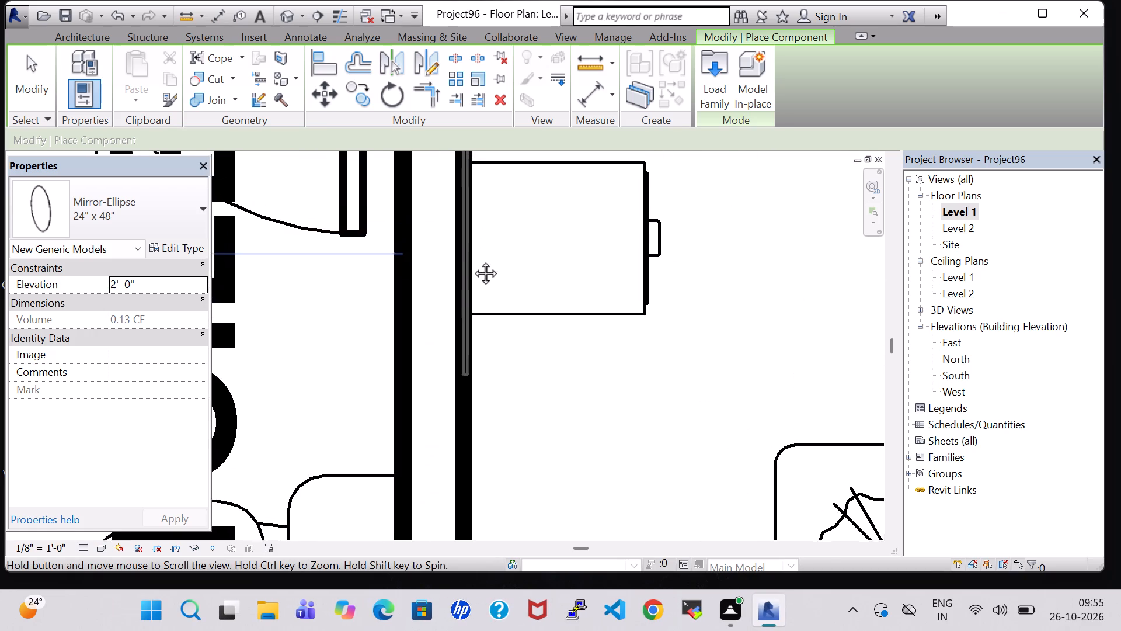
middle_drag(472, 260, 483, 345)
click(483, 345)
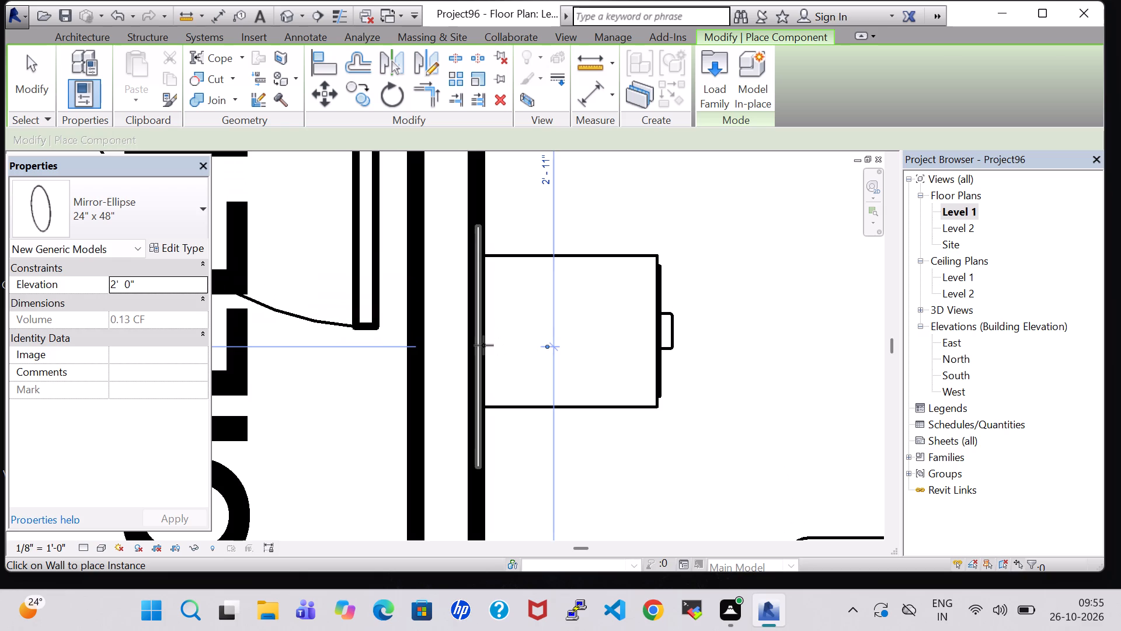
key(Escape)
key(Escape)
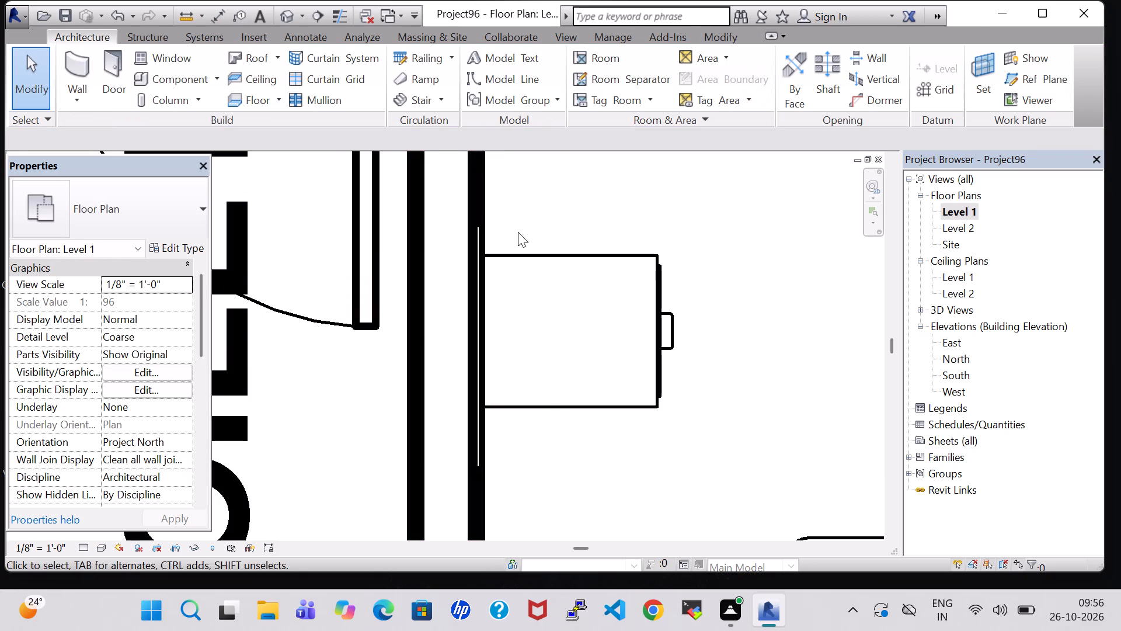
Set the elevation of the mirror behind the second bedroom's cabinet to 3' 0".
click(518, 232)
click(479, 240)
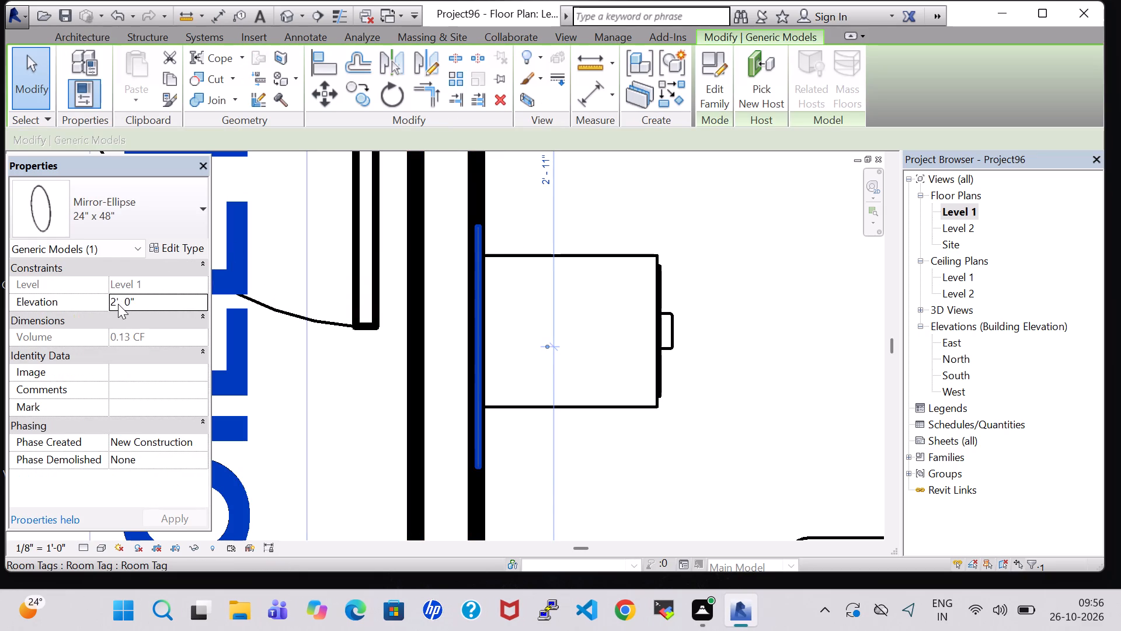
click(118, 304)
key(BackSpace)
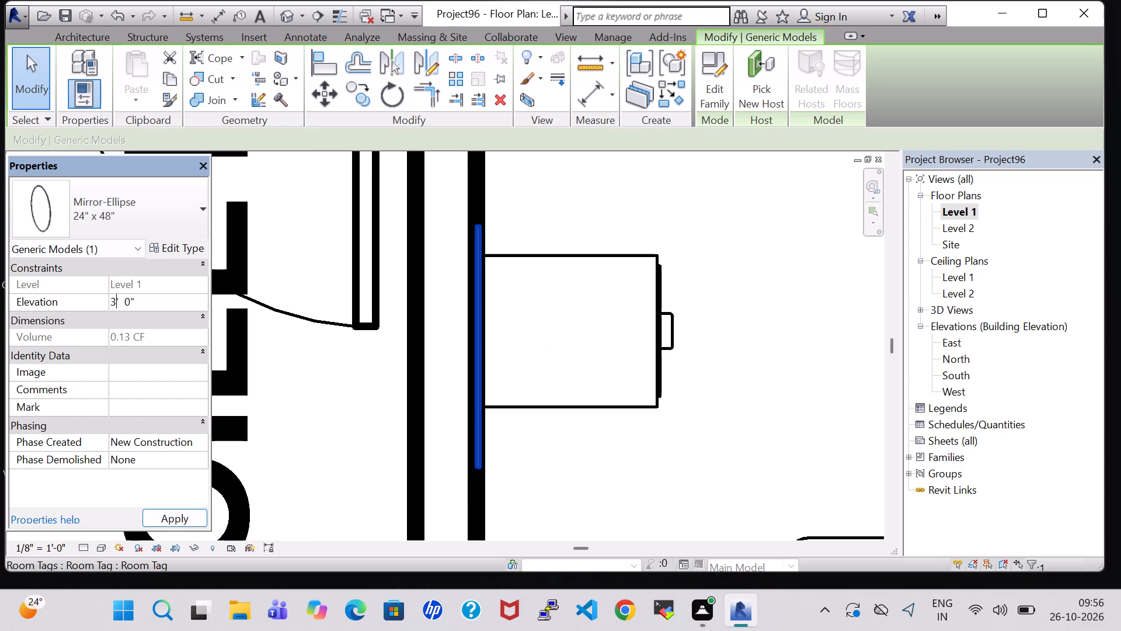
key(3)
click(172, 512)
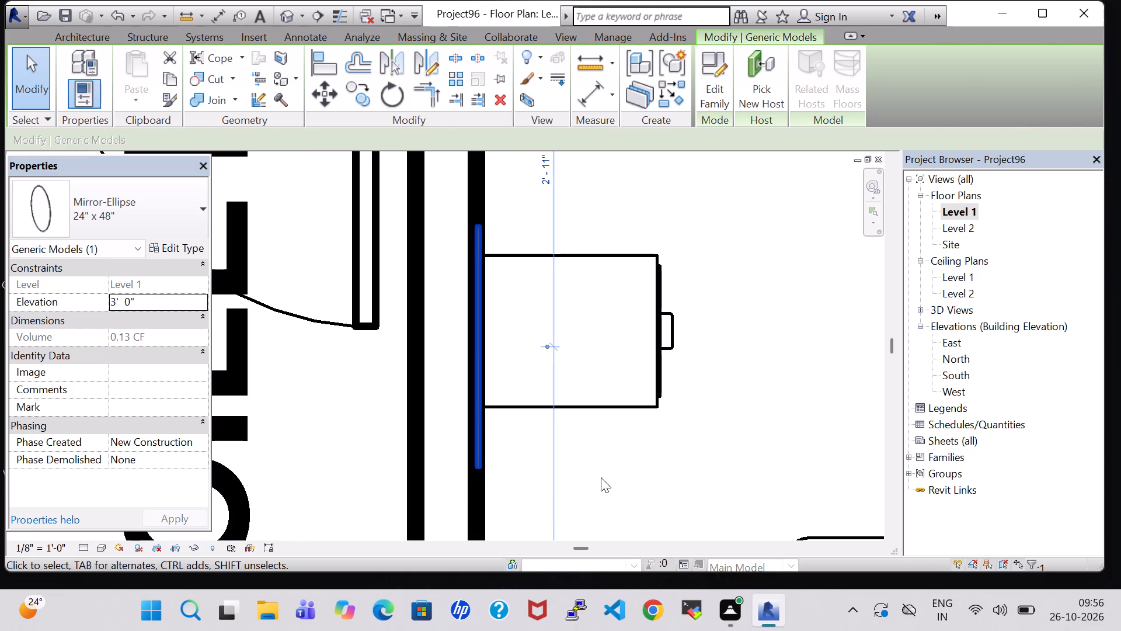
click(601, 477)
Examine the second bedroom's dressing and toilet area in the 3D view, and return to the Level 1 floor plan to review the layout.
double_click(283, 15)
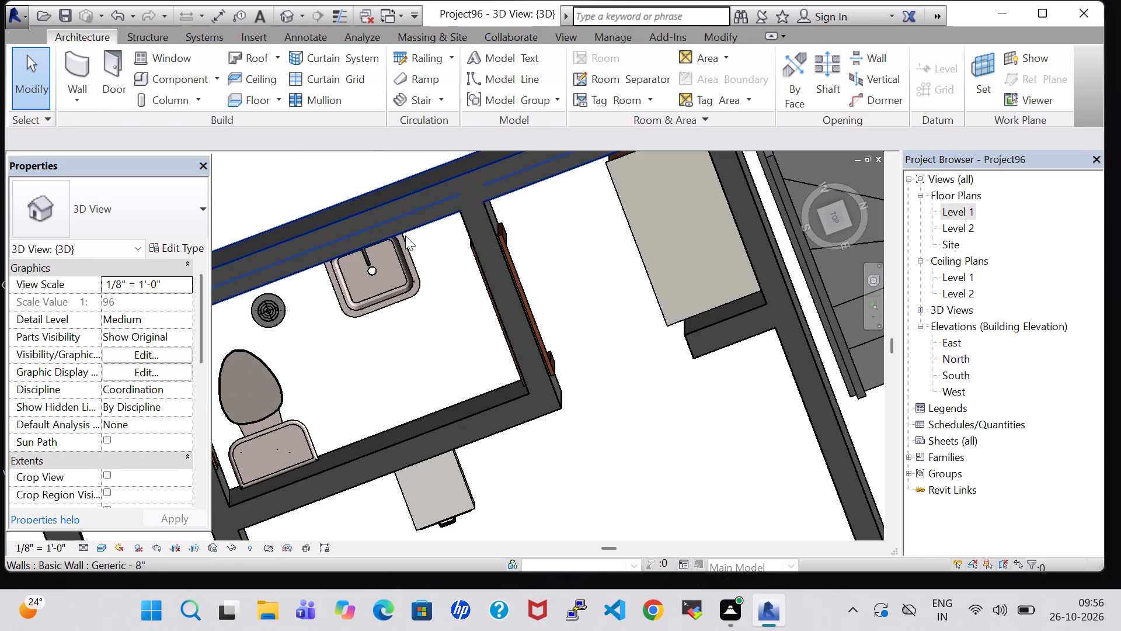
scroll(407, 320, down, 1)
shift+middle_drag(527, 476, 527, 445)
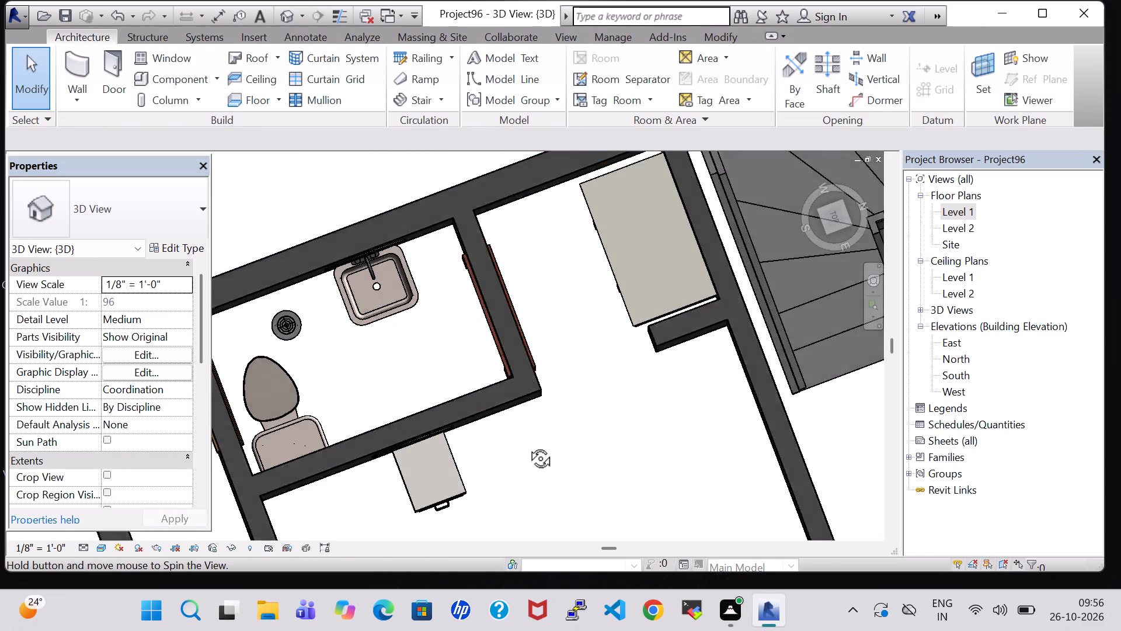
shift+middle_drag(527, 445, 553, 370)
shift+middle_drag(564, 379, 624, 436)
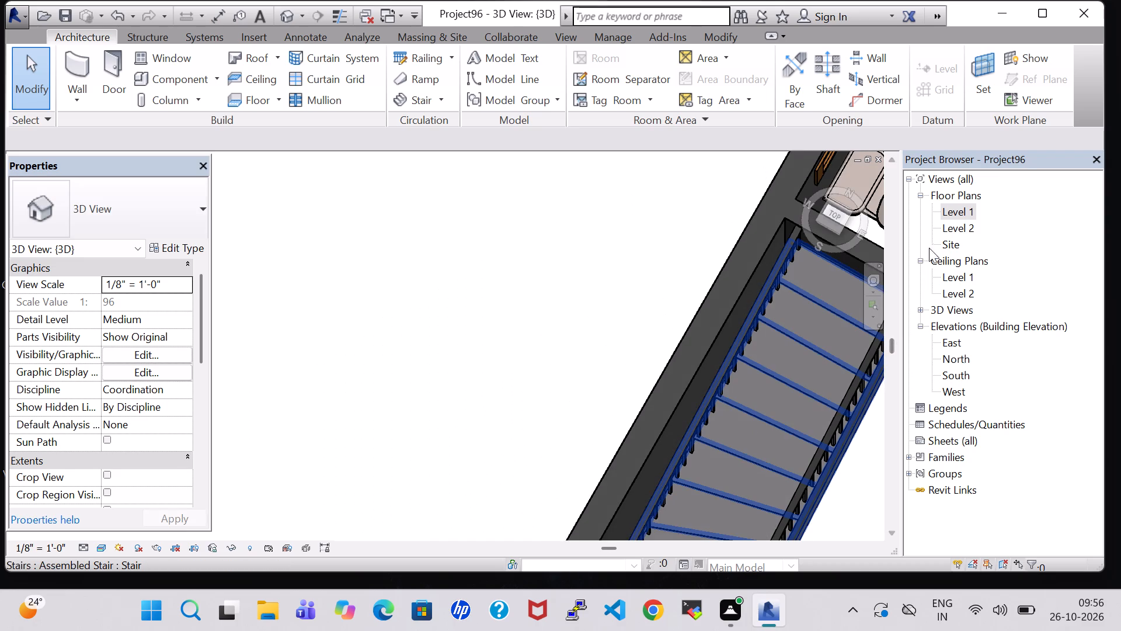
triple_click(961, 210)
scroll(487, 308, down, 2)
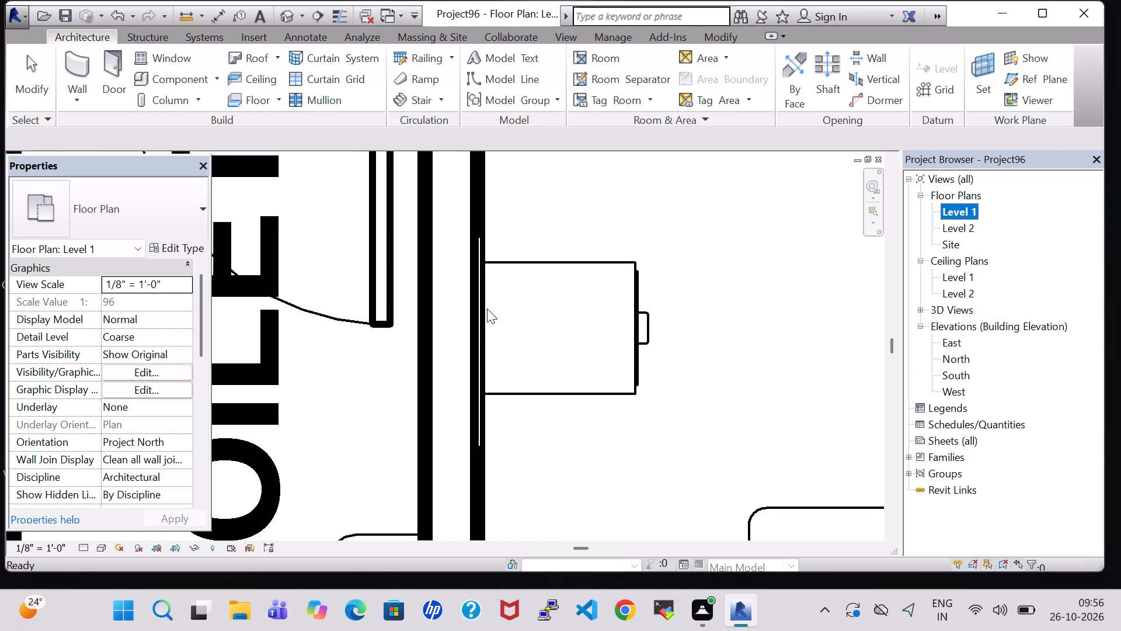
scroll(487, 308, down, 4)
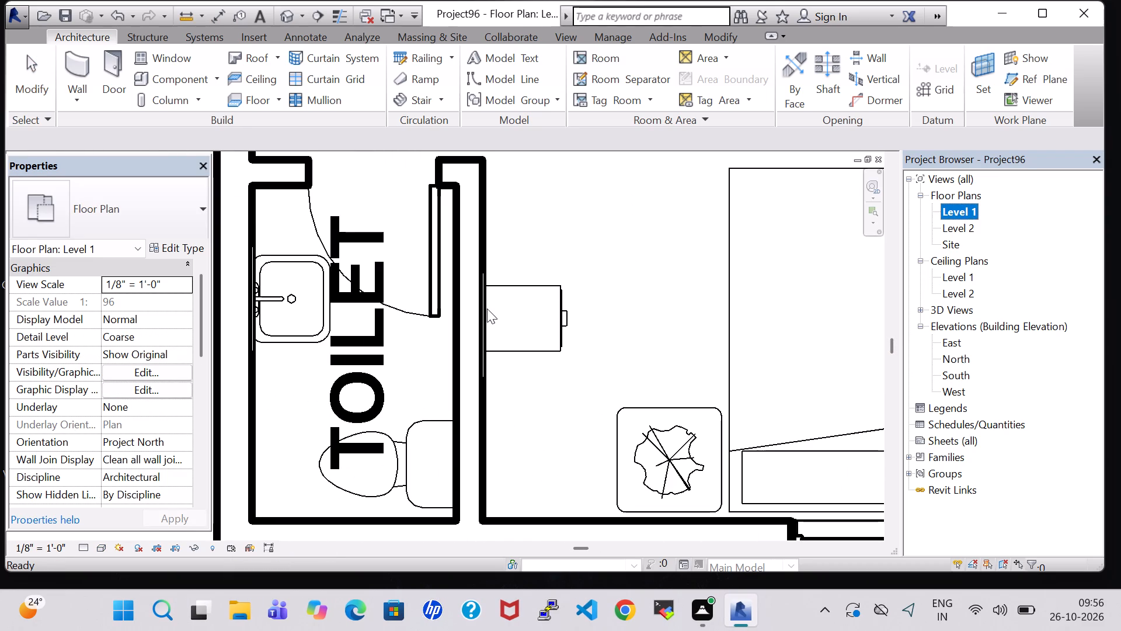
click(655, 268)
scroll(655, 268, down, 5)
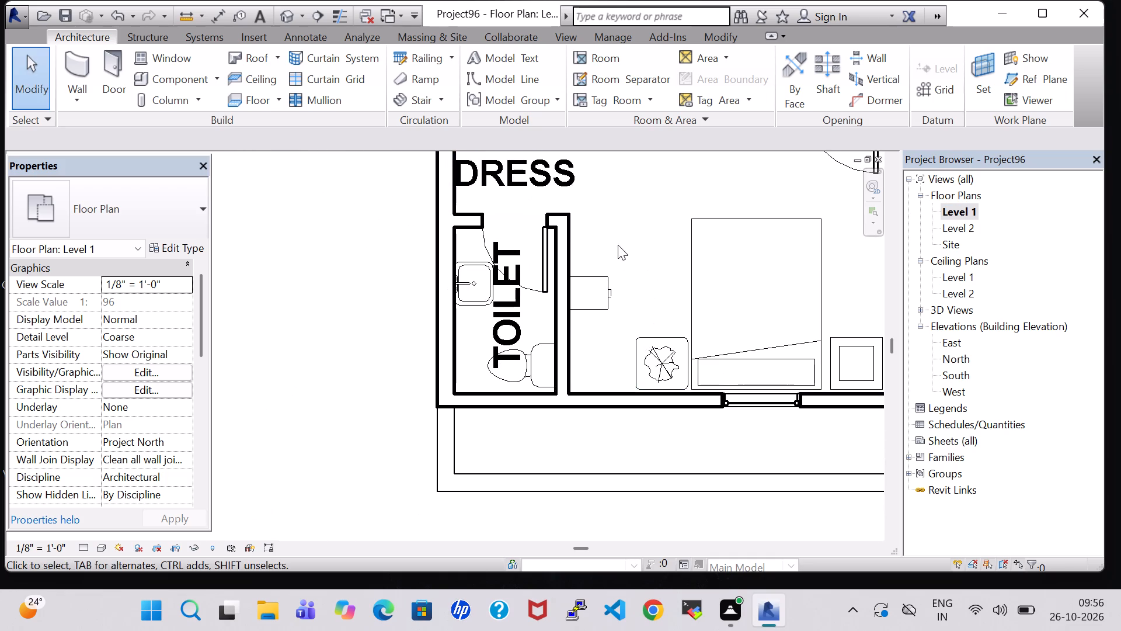
middle_drag(618, 242, 524, 359)
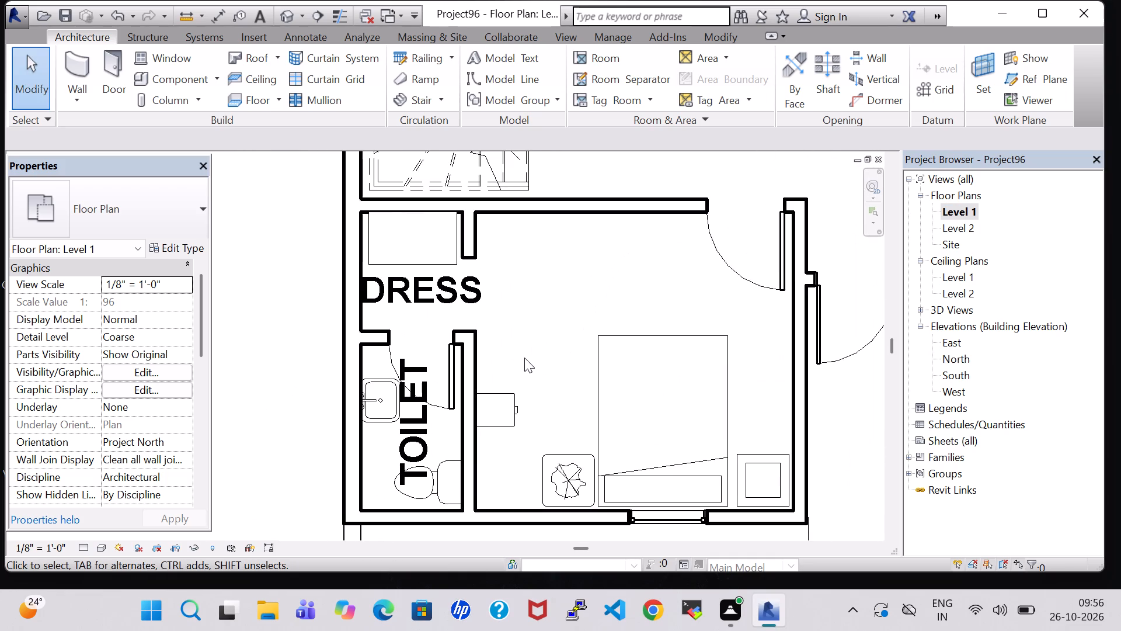
scroll(524, 358, down, 9)
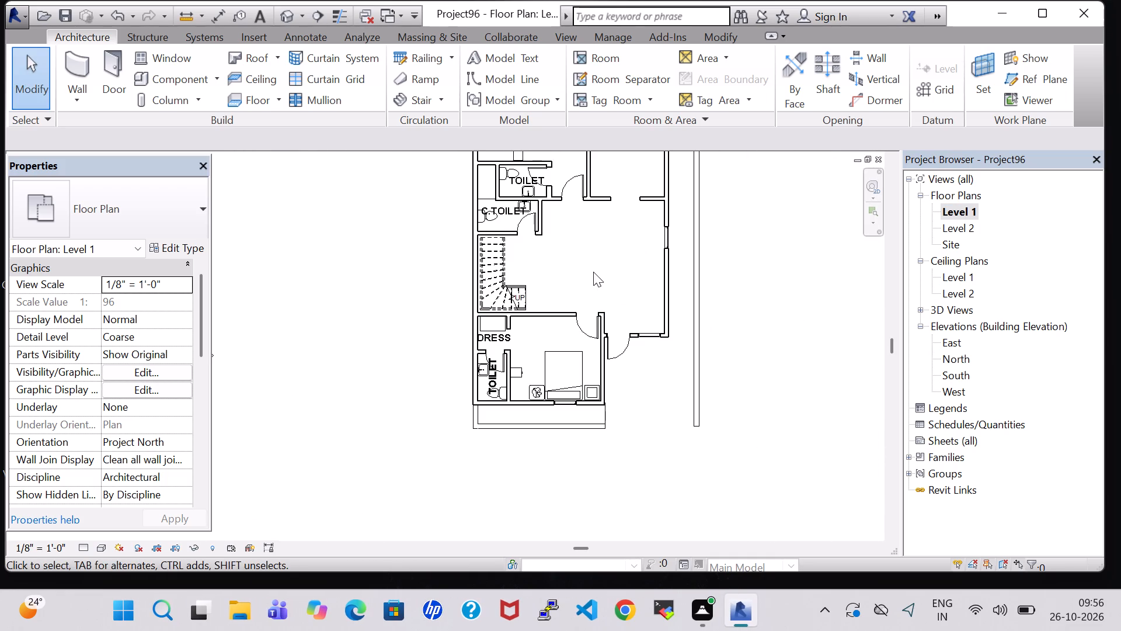
Examine the Level 1 floor plan from the second bedroom up to the first bedroom to compare their furniture layouts.
middle_drag(594, 271, 604, 338)
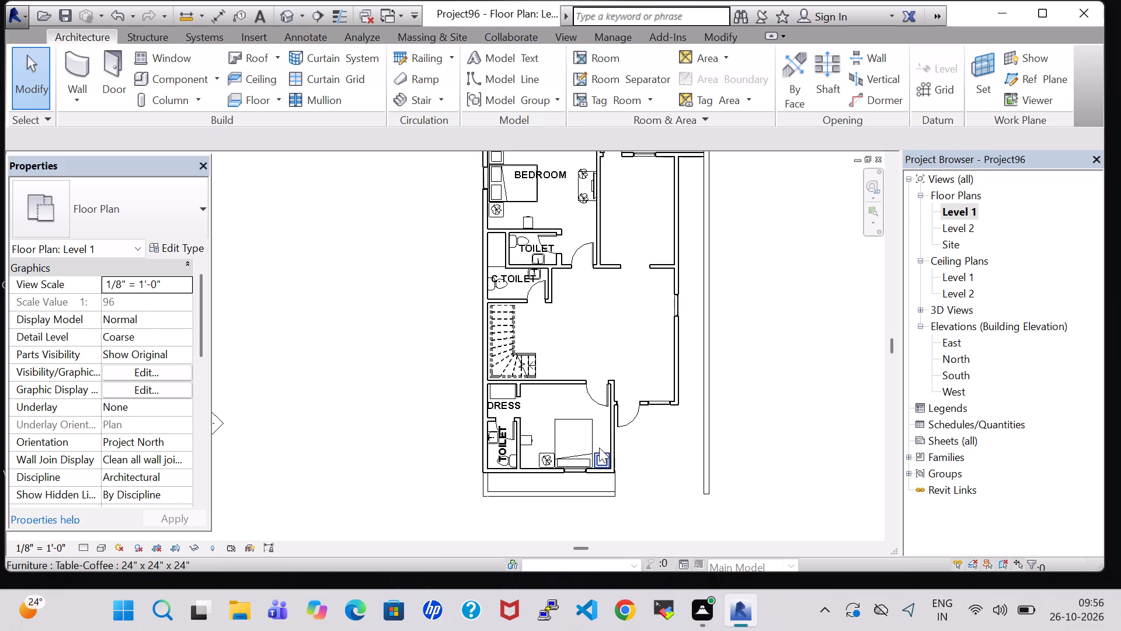
middle_click(593, 290)
middle_drag(594, 290, 598, 328)
middle_drag(600, 331, 601, 341)
middle_drag(601, 341, 601, 349)
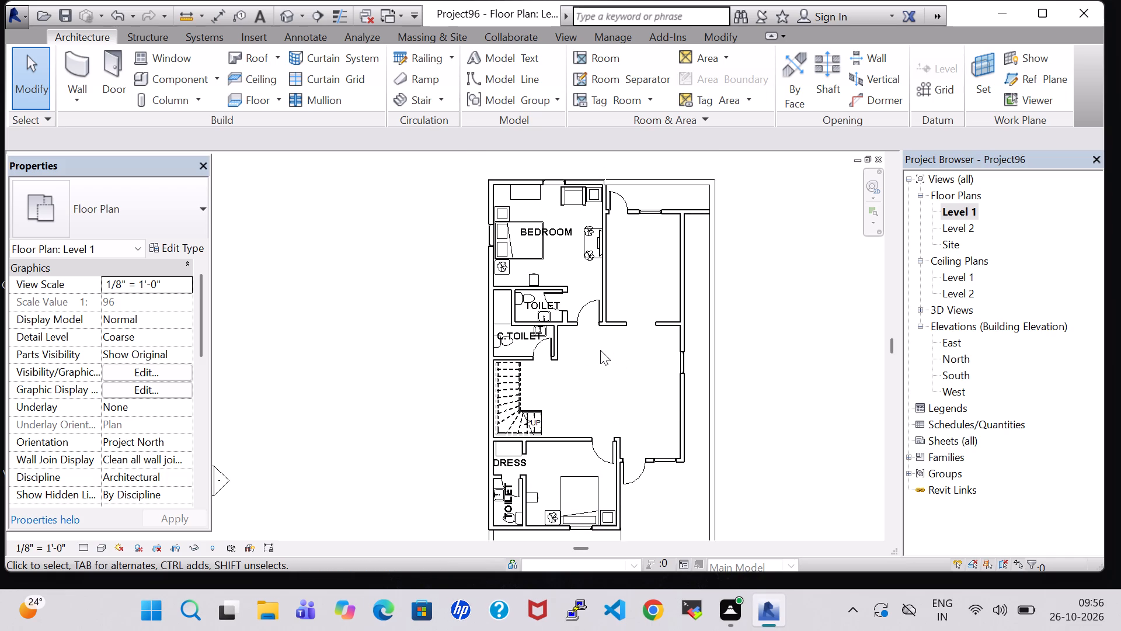
scroll(600, 350, up, 5)
middle_click(600, 350)
middle_click(600, 350)
middle_drag(599, 338, 636, 287)
middle_click(636, 287)
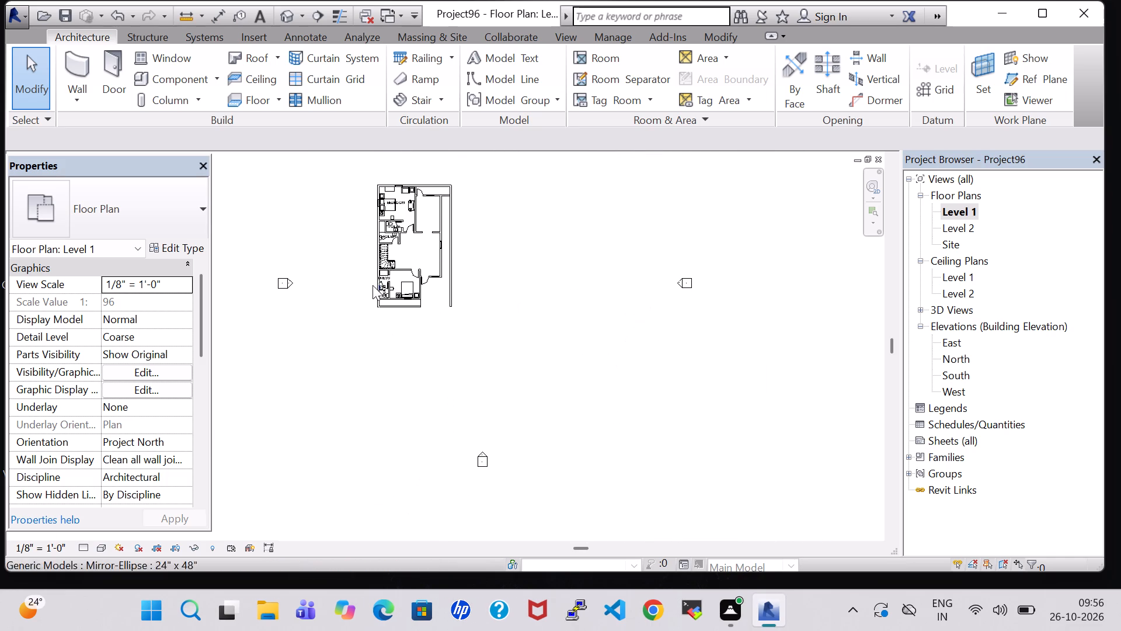
scroll(368, 285, up, 17)
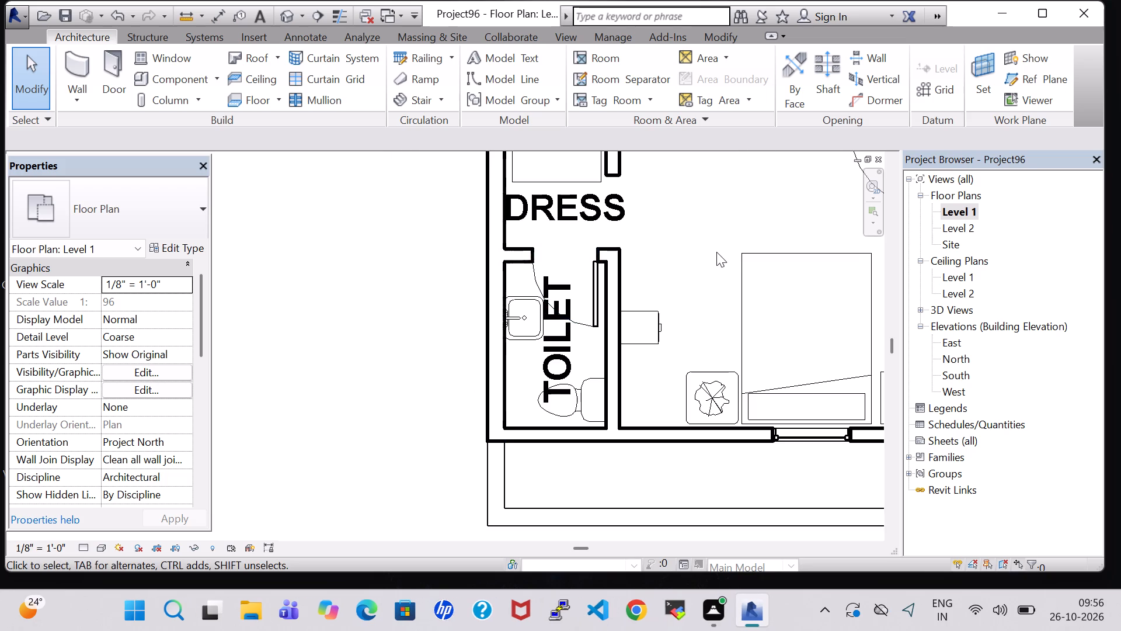
middle_drag(664, 335, 599, 405)
middle_click(597, 405)
scroll(645, 233, down, 2)
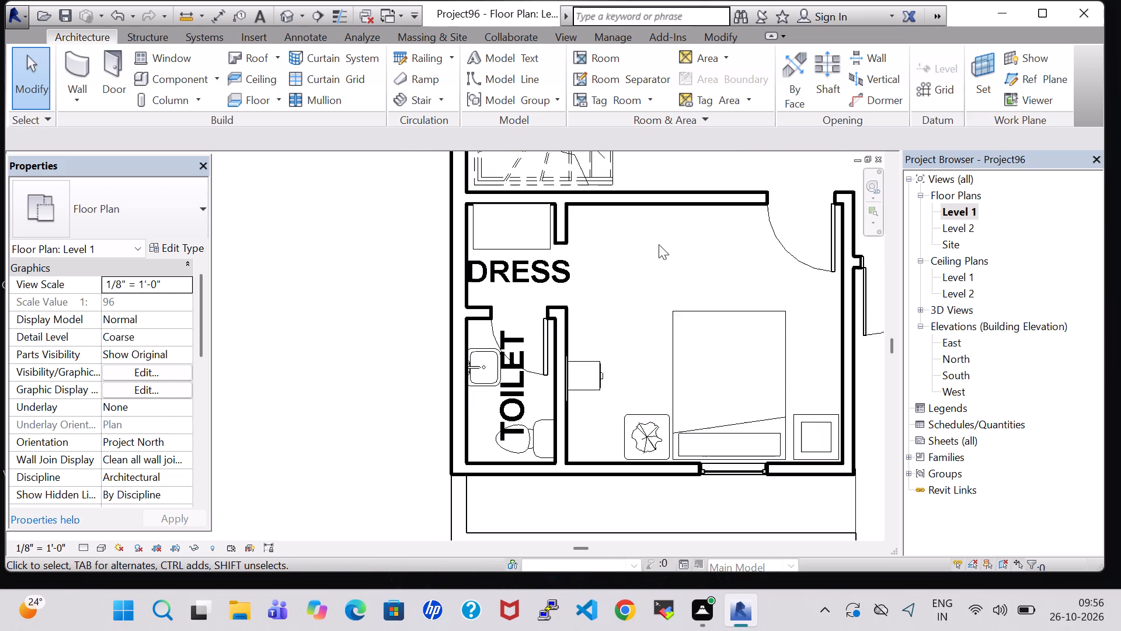
scroll(659, 244, down, 2)
middle_drag(659, 242, 617, 474)
middle_click(613, 490)
scroll(649, 280, down, 2)
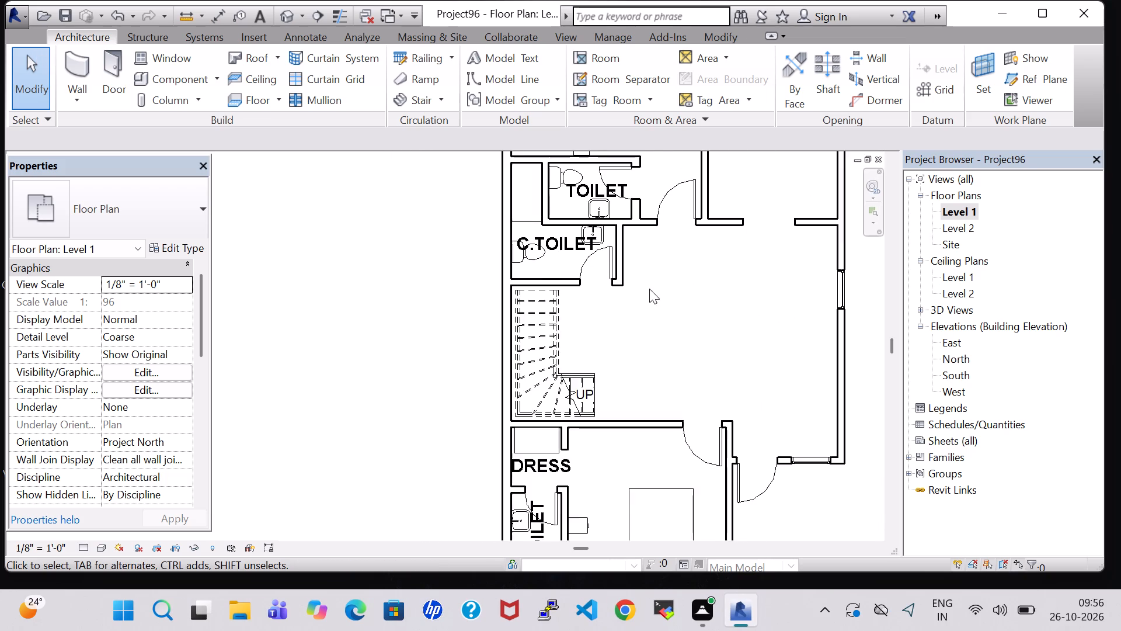
scroll(649, 289, down, 3)
middle_click(649, 289)
middle_drag(650, 294, 653, 365)
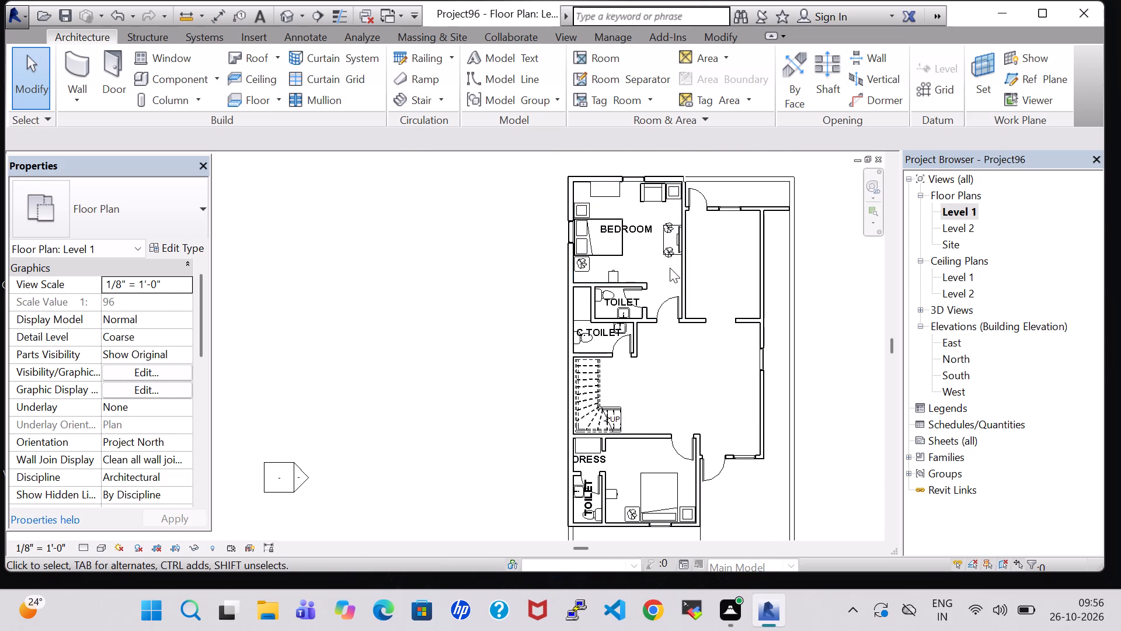
Place a TV - Flat Screen 42", matching the first bedroom's, against the second bedroom's staircase-side wall facing the bed.
scroll(670, 268, up, 4)
click(687, 215)
right_click(687, 215)
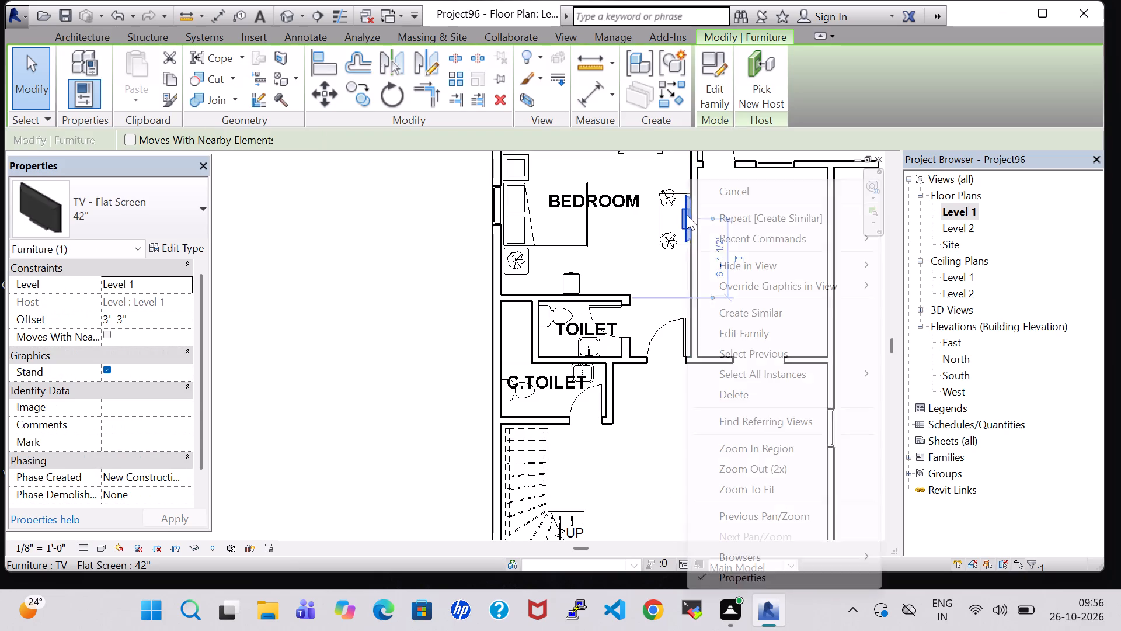
double_click(767, 307)
scroll(692, 445, down, 3)
middle_click(692, 449)
middle_click(692, 449)
middle_drag(692, 449, 688, 408)
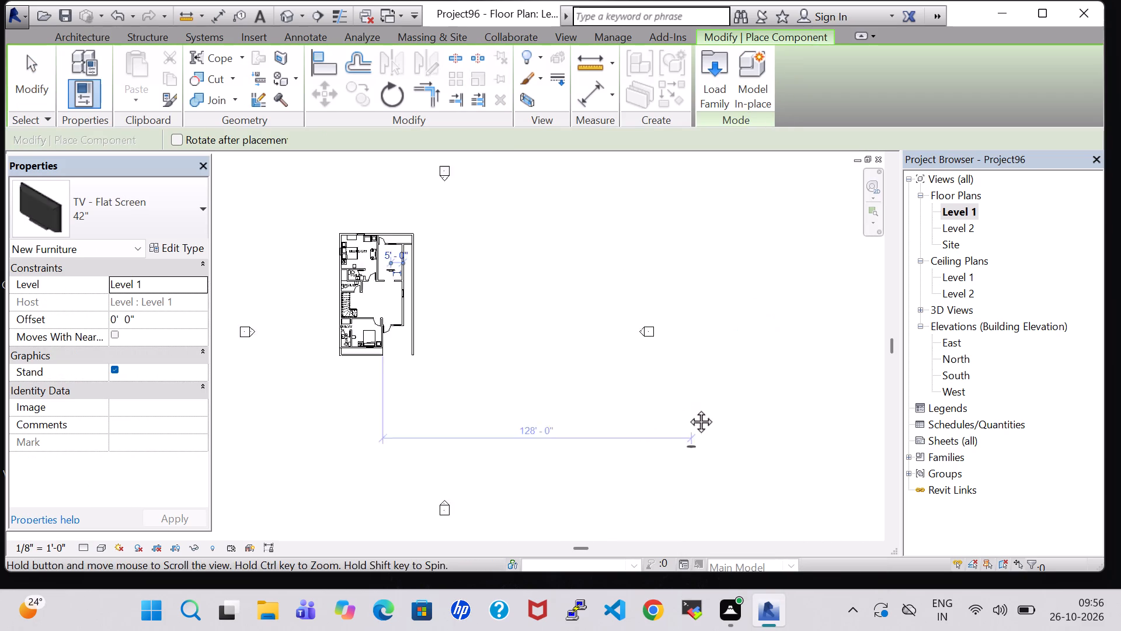
middle_drag(688, 408, 675, 337)
scroll(361, 223, up, 6)
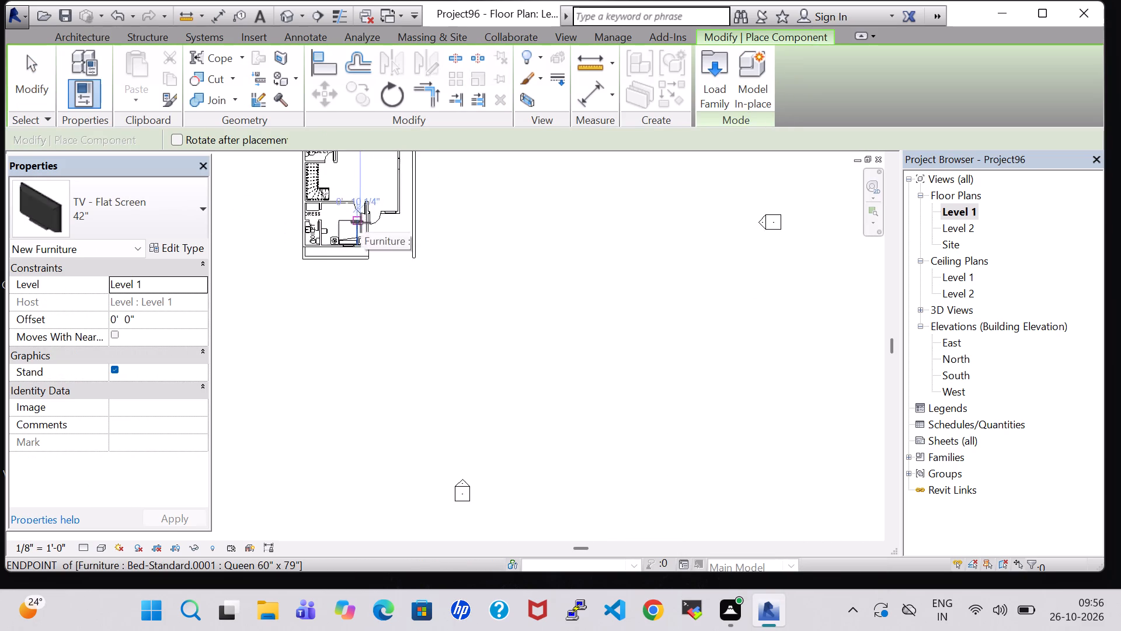
scroll(361, 223, up, 6)
scroll(284, 190, up, 1)
middle_drag(324, 214, 605, 359)
scroll(605, 359, up, 6)
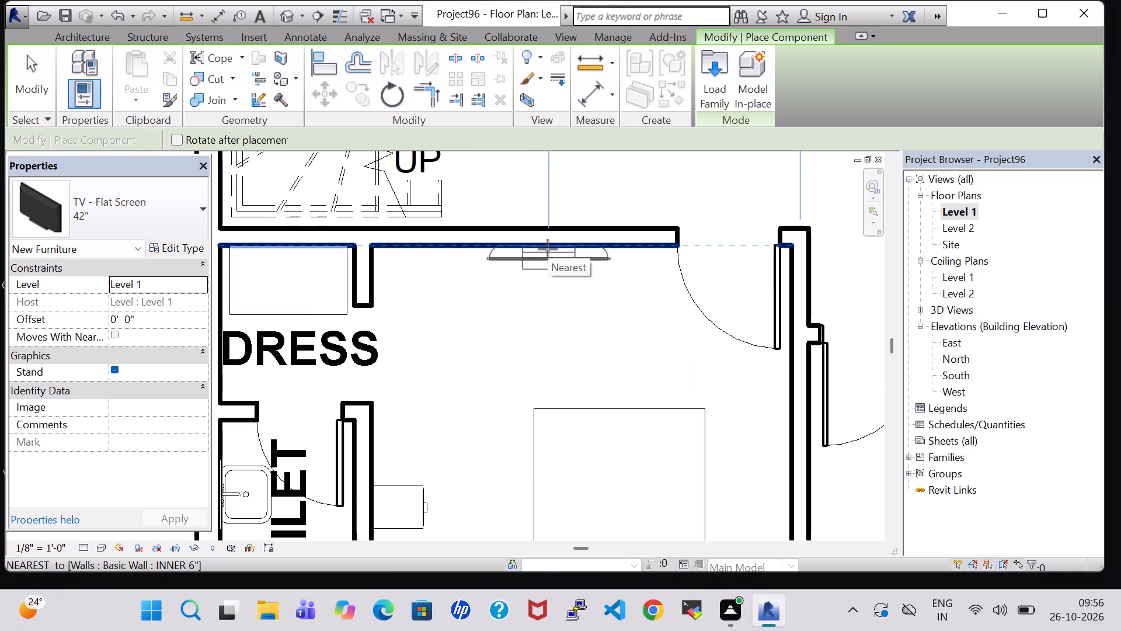
click(548, 249)
key(Escape)
key(Escape)
Place a Table-Rectangular 72" x 30", matching the first bedroom's TV table, under the second bedroom's TV against the wall.
scroll(548, 249, down, 6)
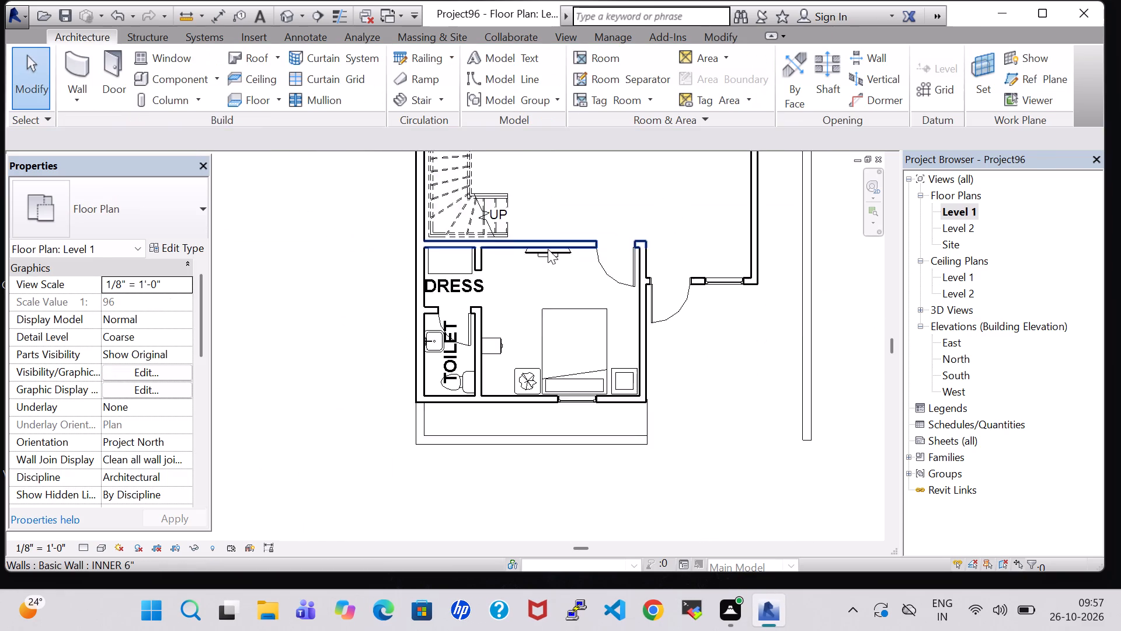
scroll(548, 249, down, 4)
middle_drag(560, 220, 582, 447)
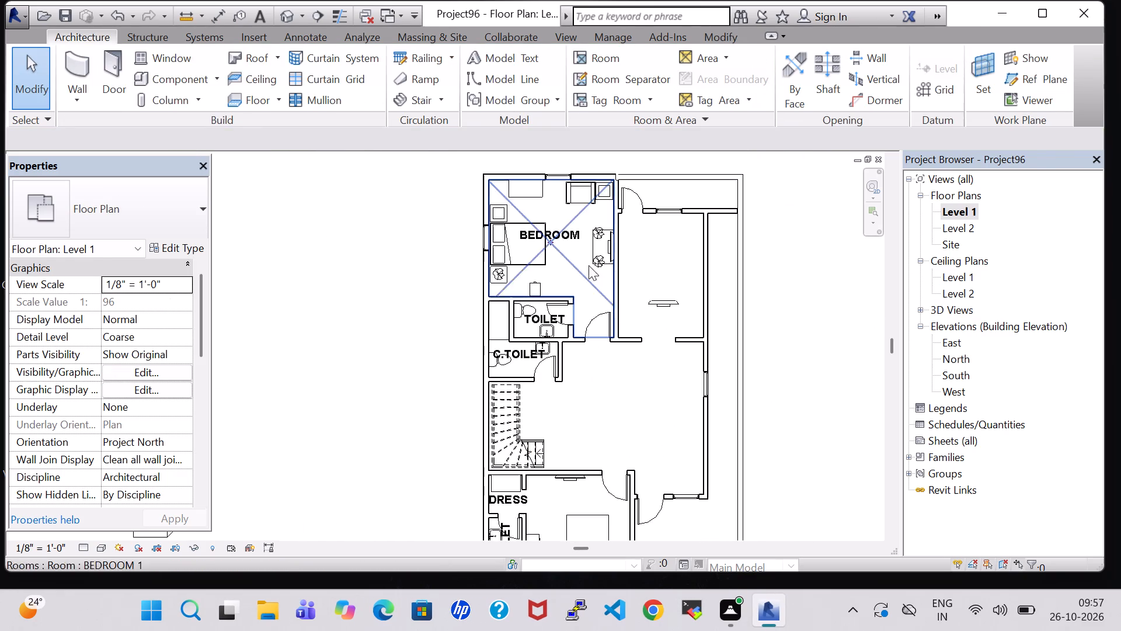
click(589, 245)
right_click(589, 245)
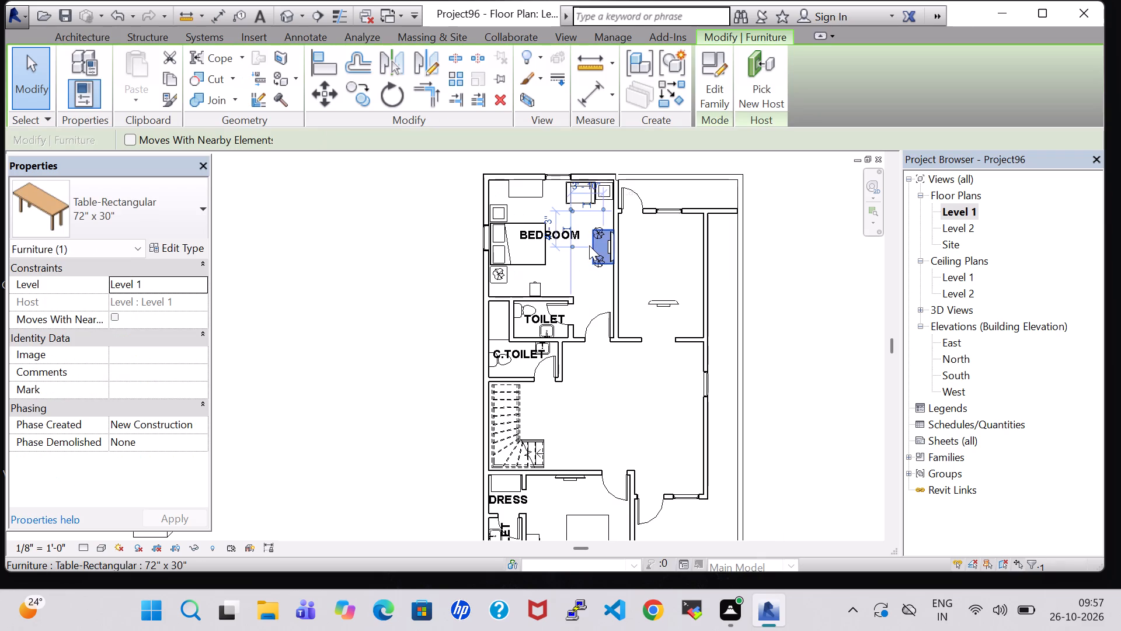
double_click(656, 308)
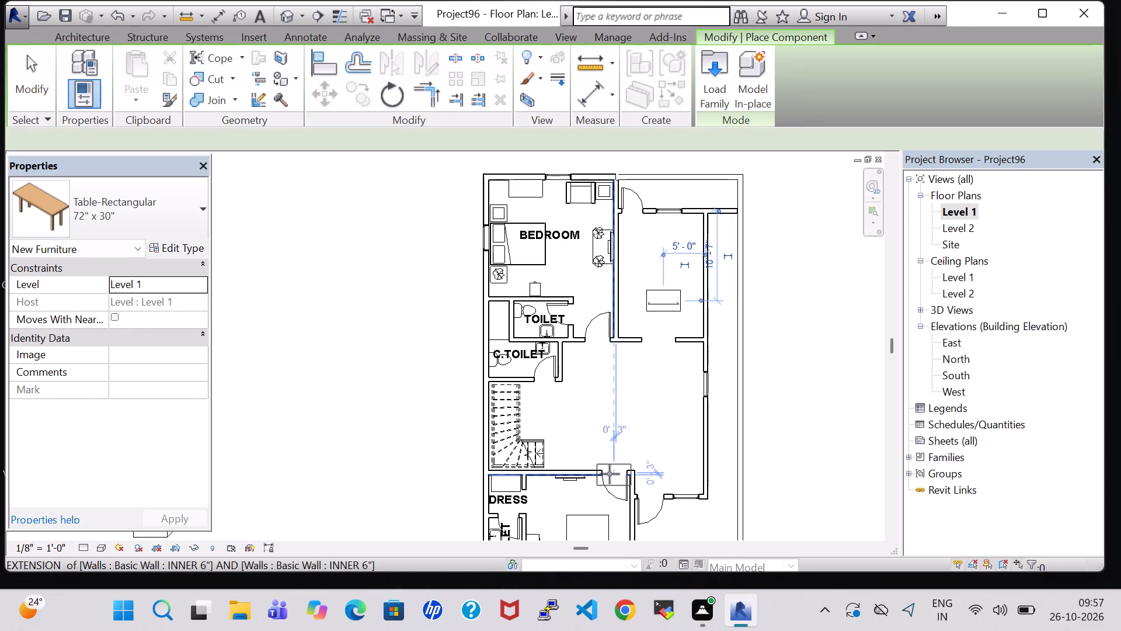
scroll(581, 495, up, 8)
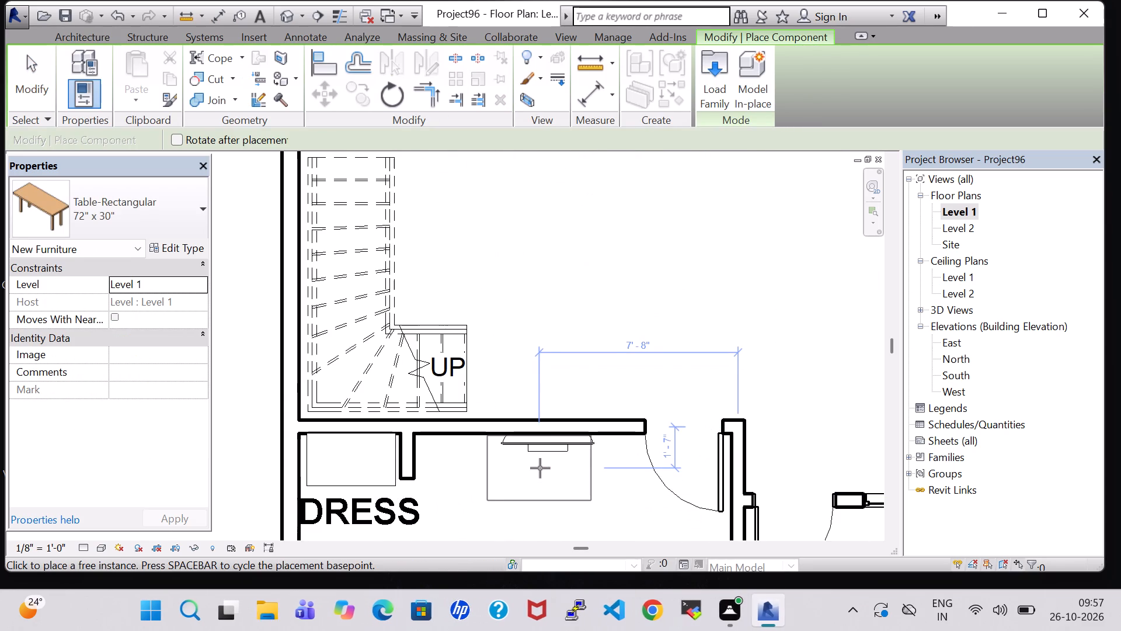
click(541, 468)
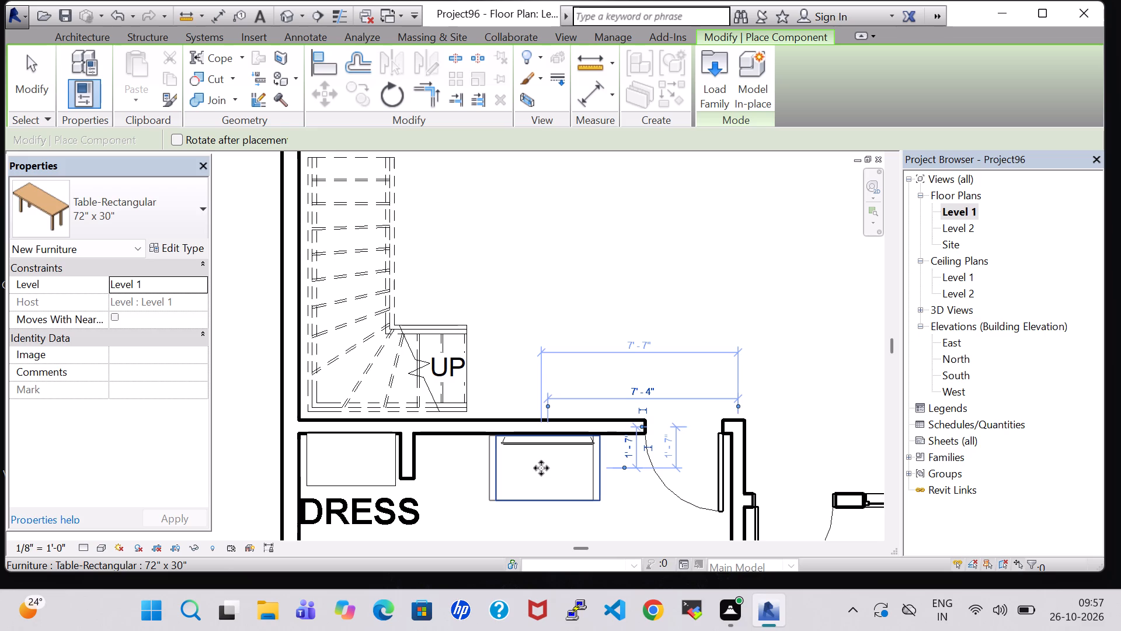
key(Escape)
key(Escape)
Place two RPC Plant - Tropical Agave - 1.5' plants, one at each end of the second bedroom's TV table.
scroll(550, 349, down, 8)
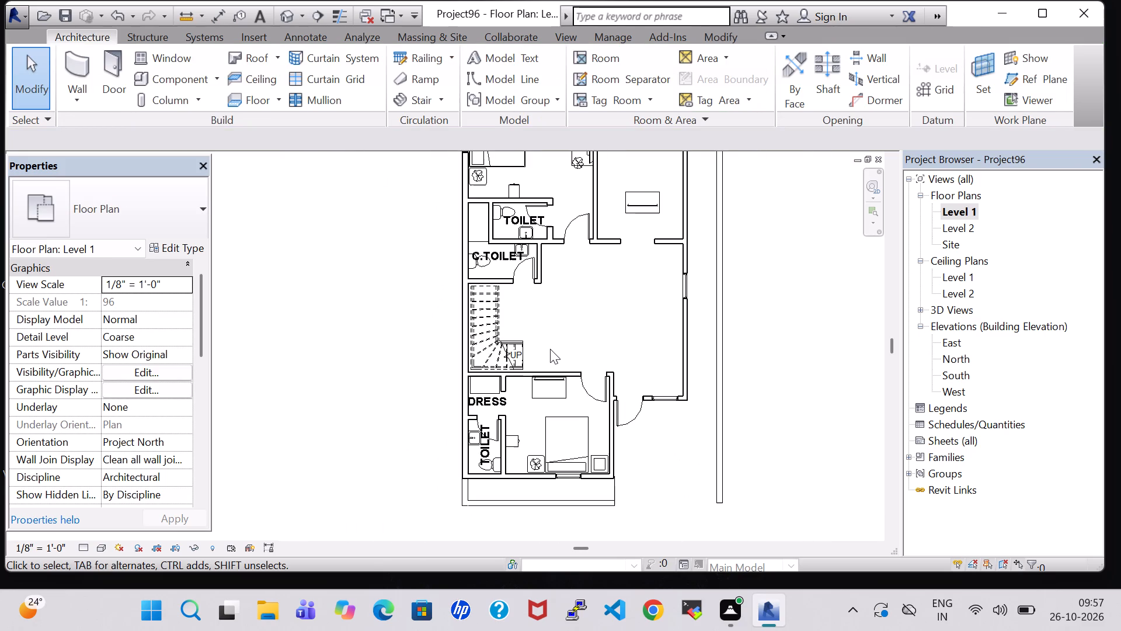
click(541, 457)
right_click(541, 457)
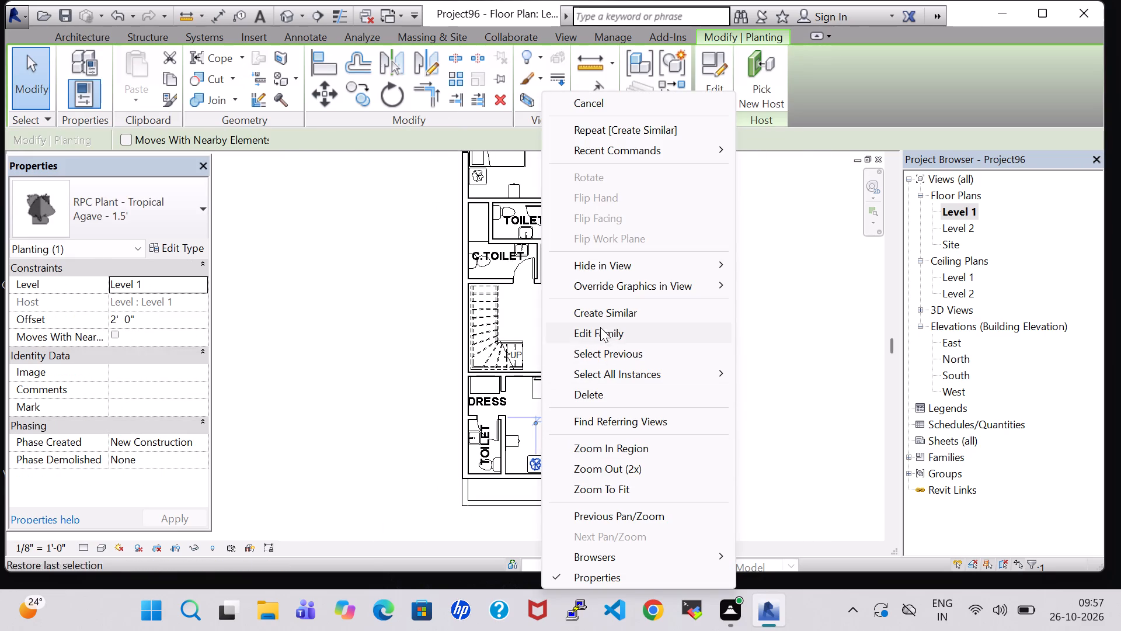
click(601, 320)
scroll(530, 410, up, 7)
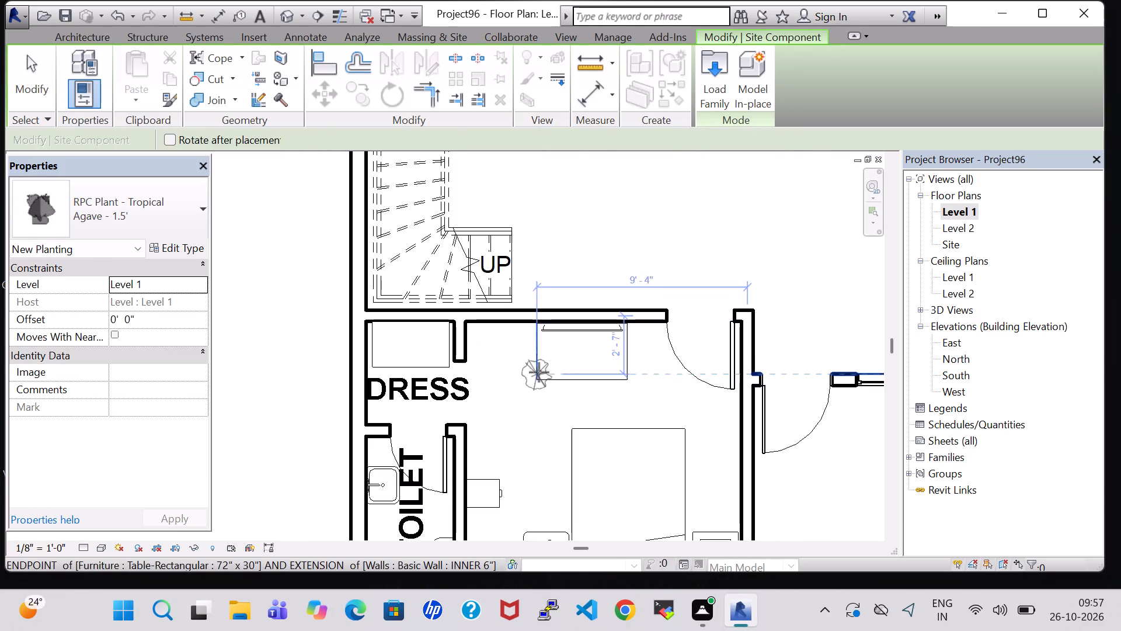
double_click(534, 359)
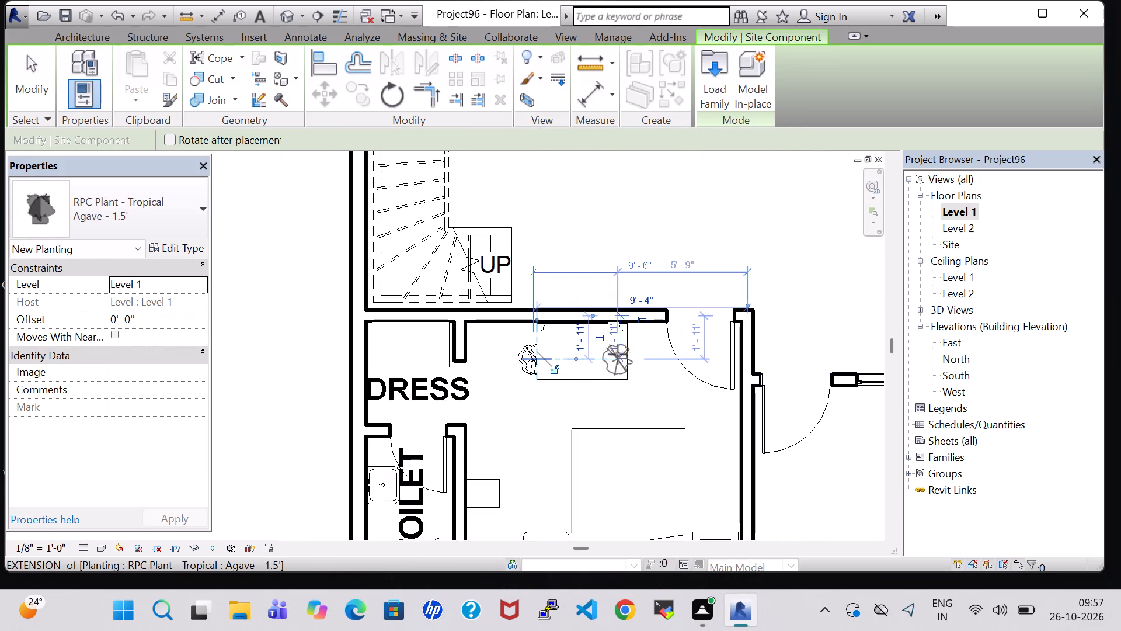
click(625, 354)
key(Escape)
key(Escape)
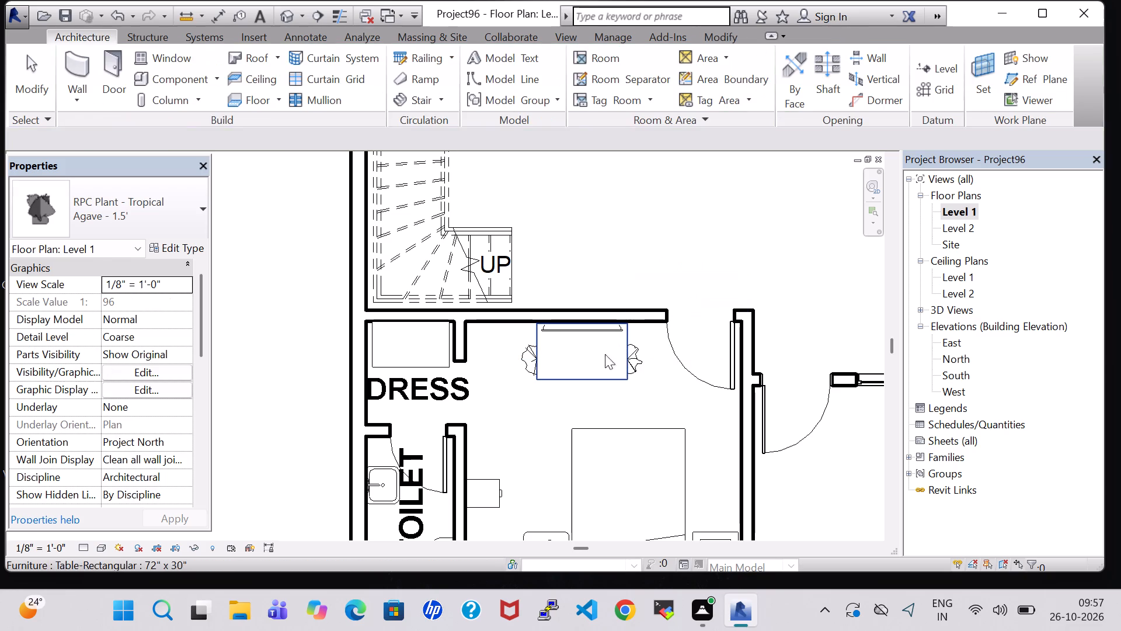
Set the offset of the plant at the table's dressing-area end to 2' 2" and nudge it inward over the tabletop.
click(524, 355)
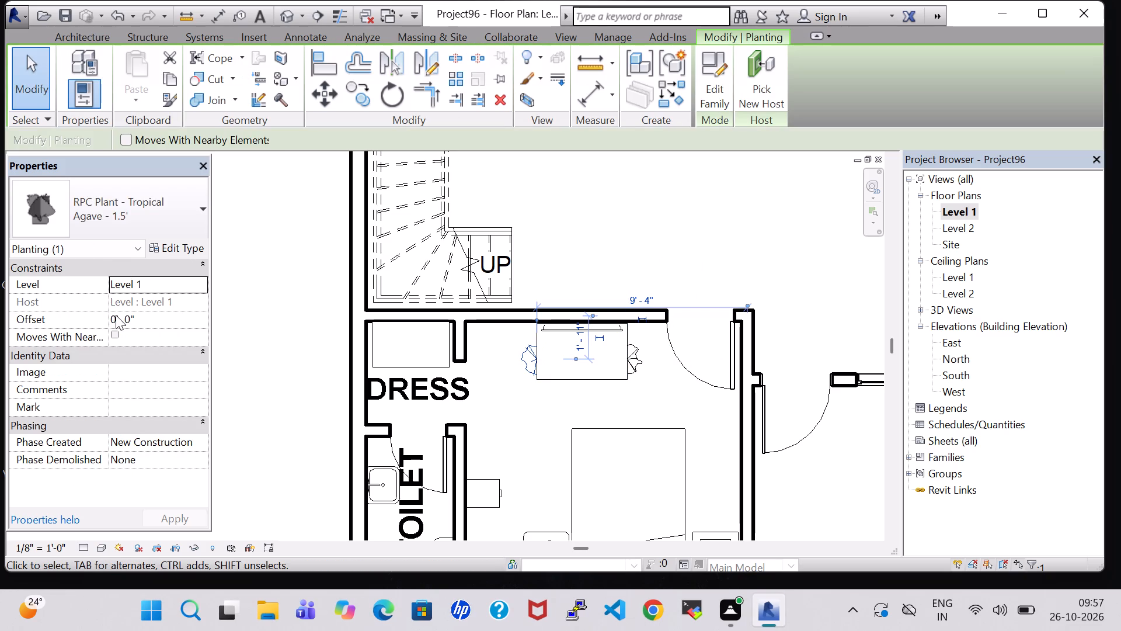
click(116, 318)
key(BackSpace)
key(2)
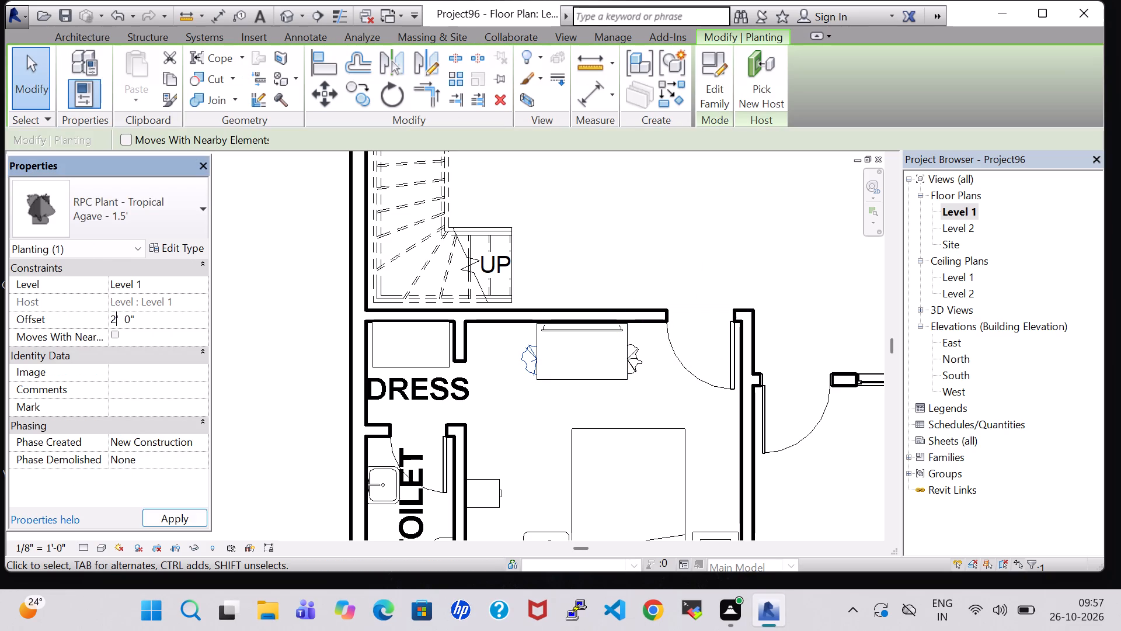
click(128, 320)
key(BackSpace)
key(2)
click(184, 521)
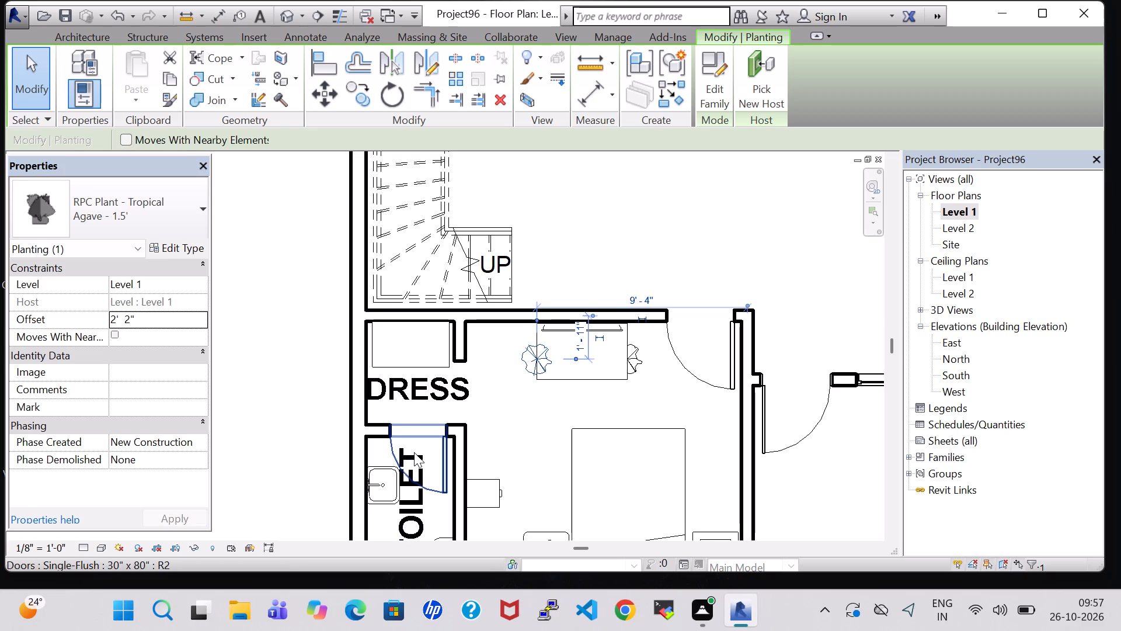
key(Right)
key(Right)
key(Right)
key(Right)
key(Left)
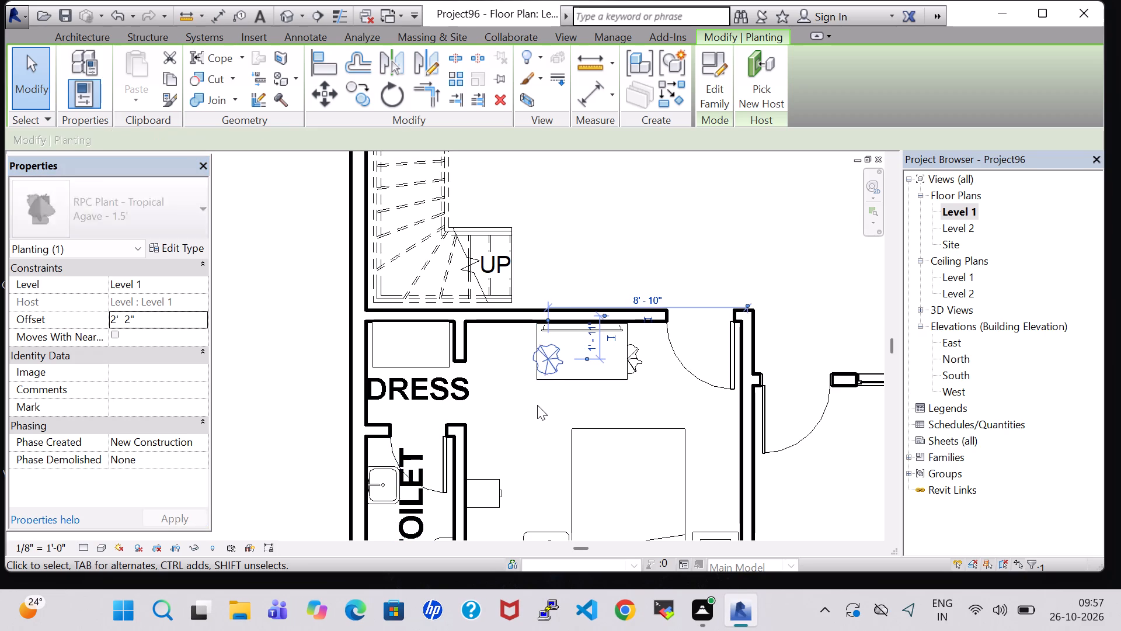
key(Left)
click(642, 393)
Set the offset of the plant at the table's door-side end to 2' 2" and nudge it inward over the tabletop.
click(642, 366)
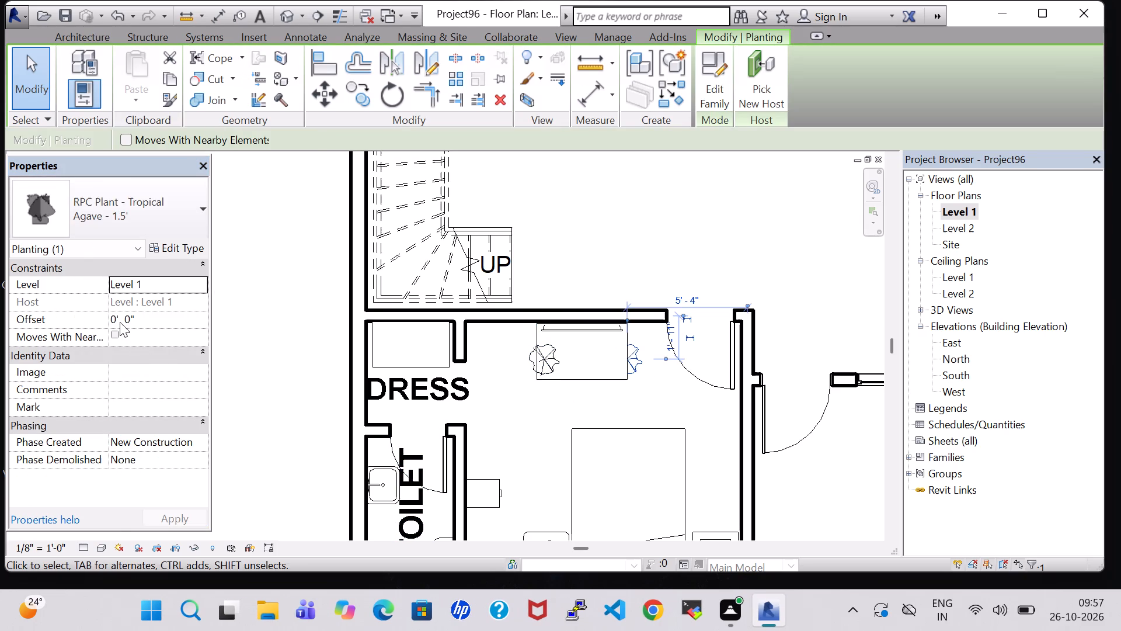
double_click(117, 321)
key(BackSpace)
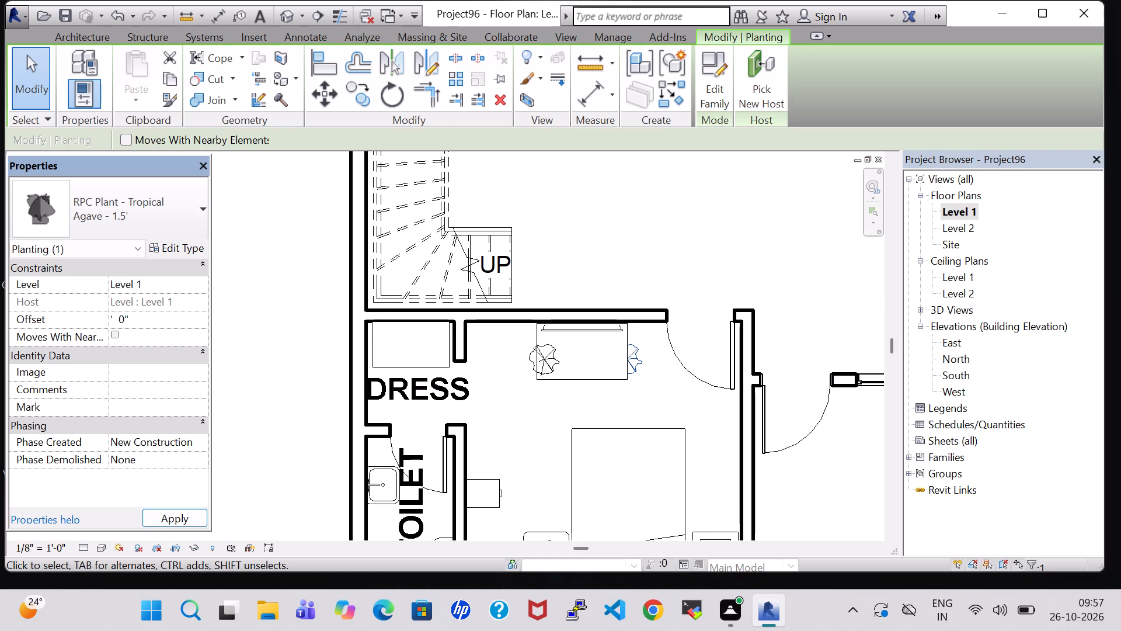
key(2)
click(128, 321)
key(BackSpace)
key(2)
click(184, 517)
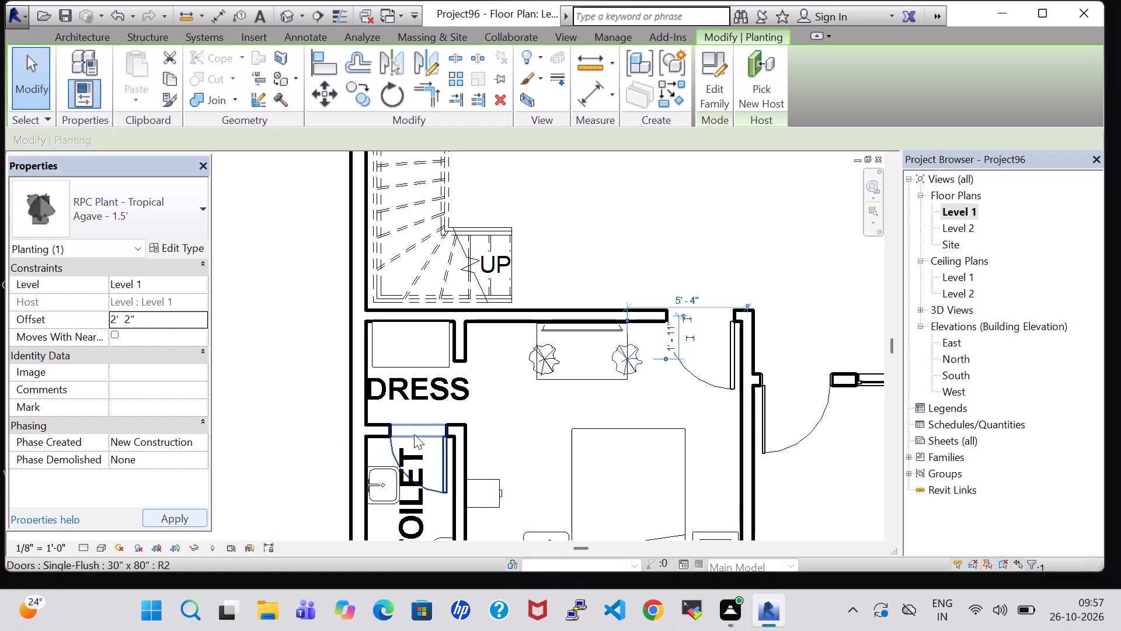
key(Left)
key(Left)
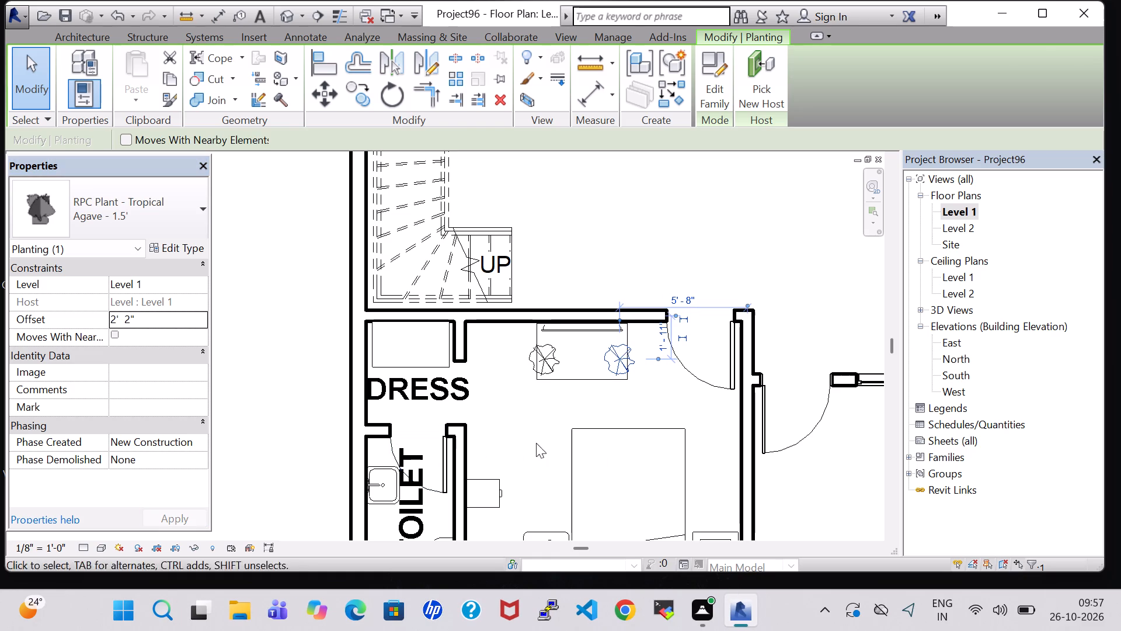
click(667, 228)
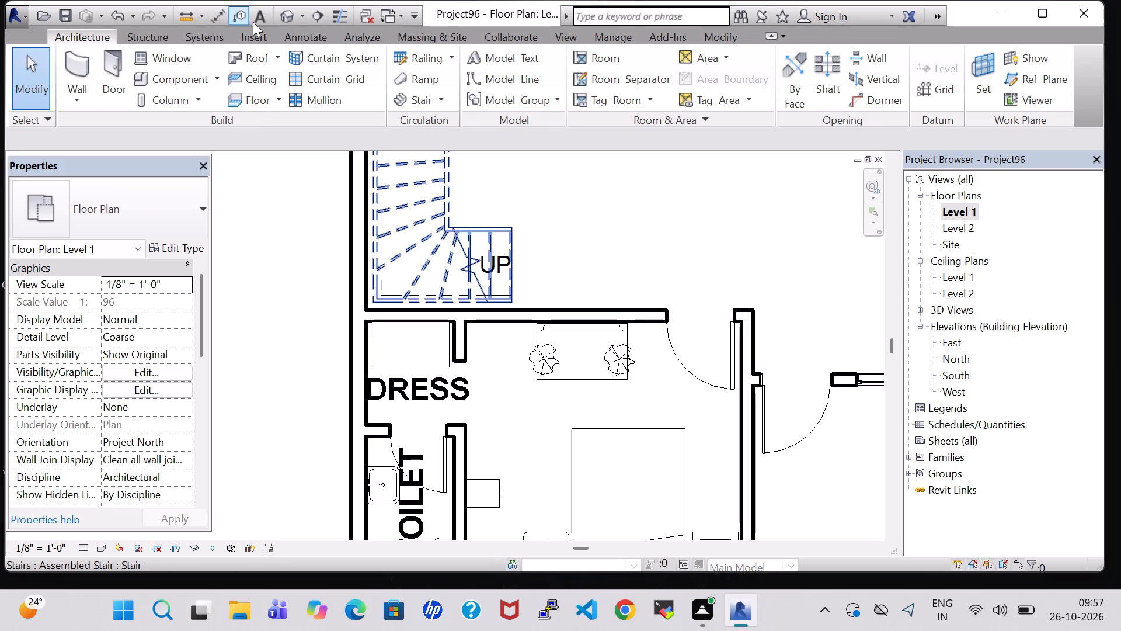
Inspect the second bedroom's furniture, dressing area and attached toilet in the 3D view.
click(283, 17)
scroll(552, 312, down, 2)
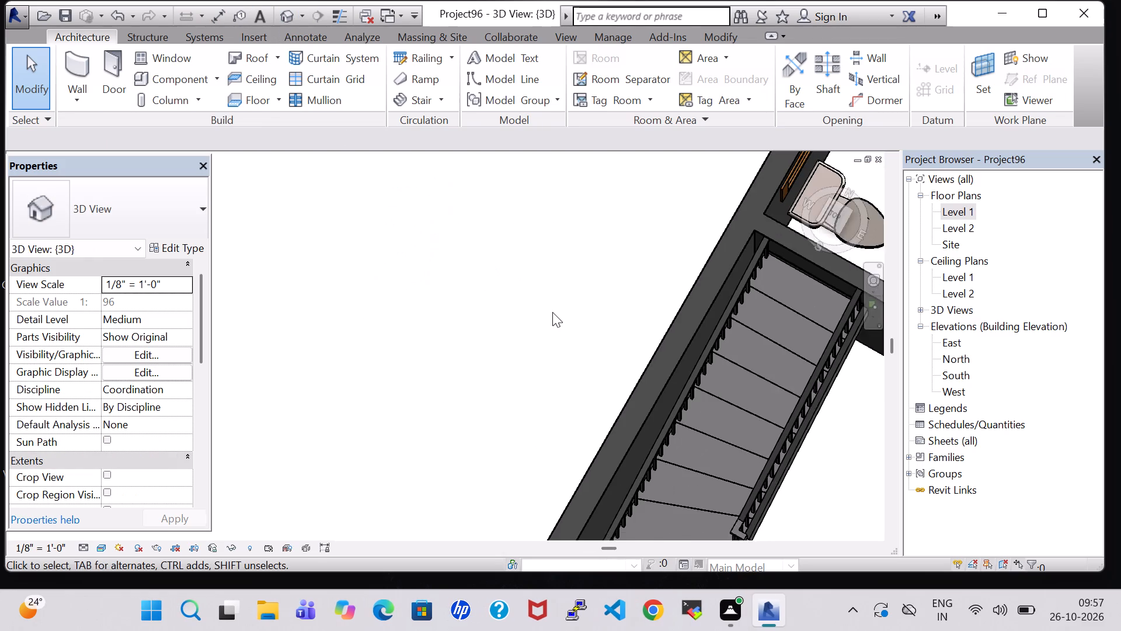
scroll(552, 312, down, 9)
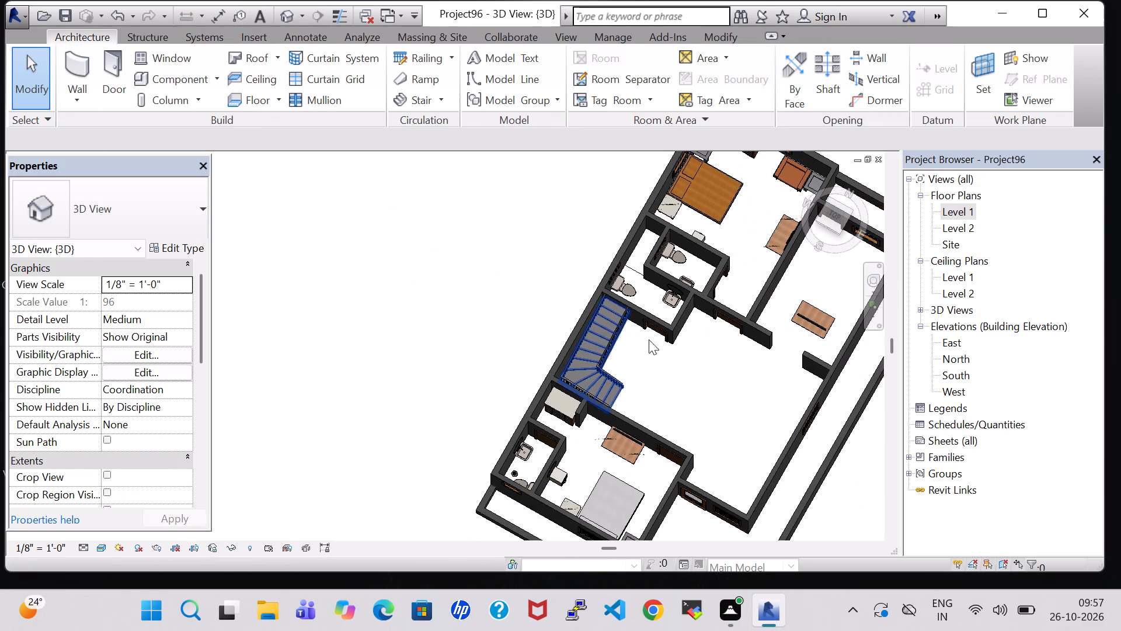
scroll(681, 352, up, 6)
middle_drag(681, 401, 694, 283)
middle_drag(694, 280, 711, 234)
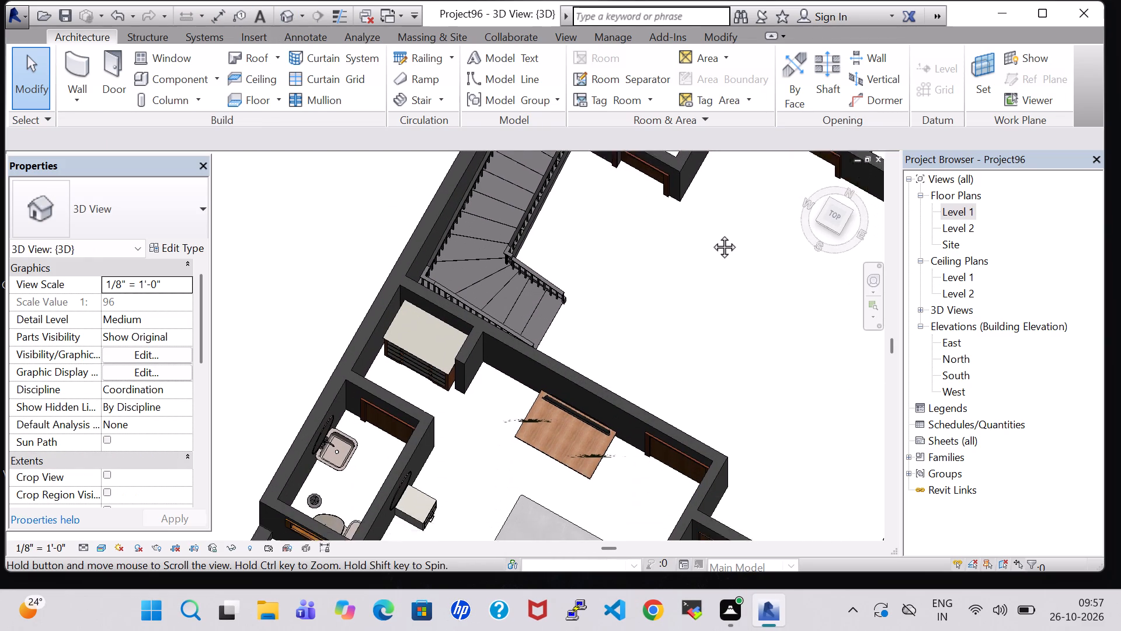
middle_drag(711, 234, 711, 232)
middle_drag(711, 342, 726, 234)
scroll(471, 355, up, 4)
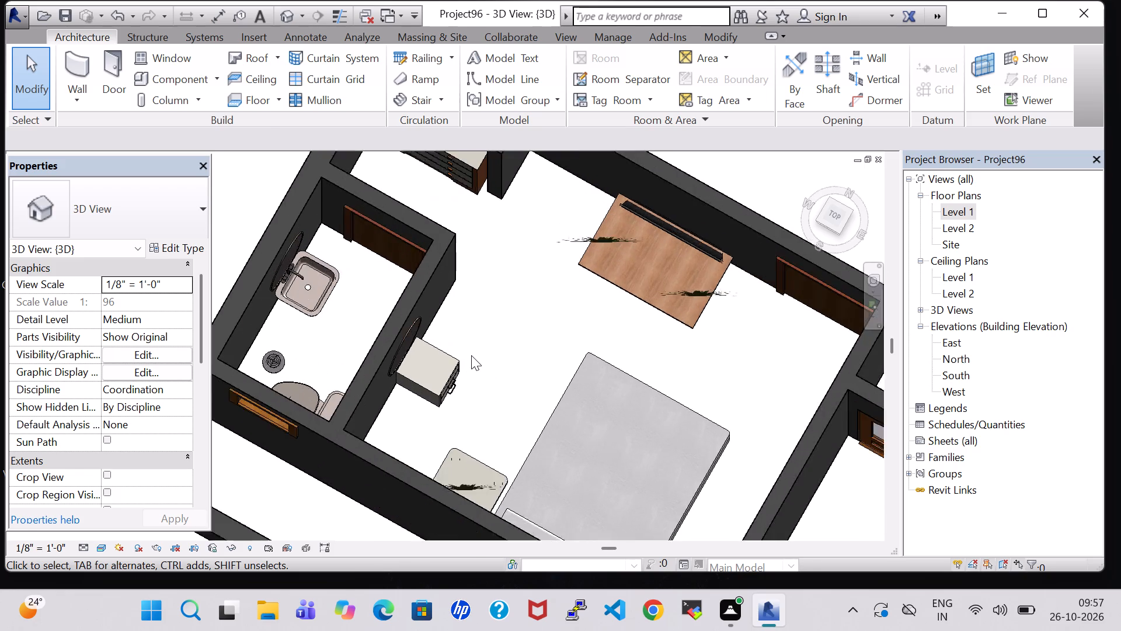
scroll(471, 355, up, 2)
scroll(475, 300, up, 1)
shift+middle_drag(475, 300, 508, 310)
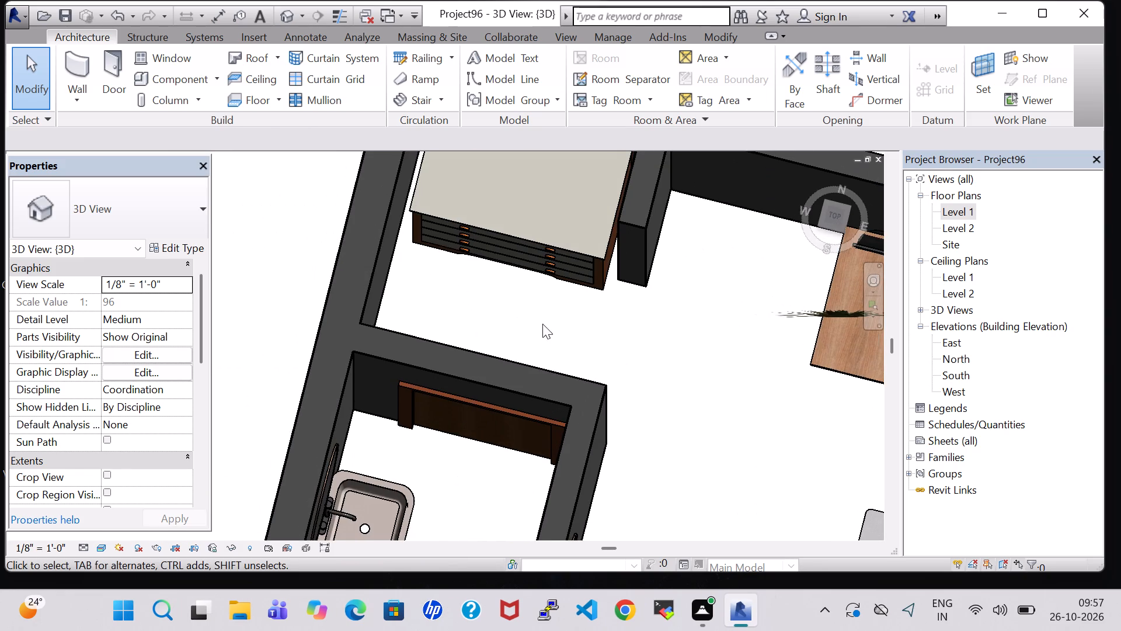
middle_drag(542, 324, 531, 221)
middle_click(531, 173)
middle_drag(667, 404, 692, 223)
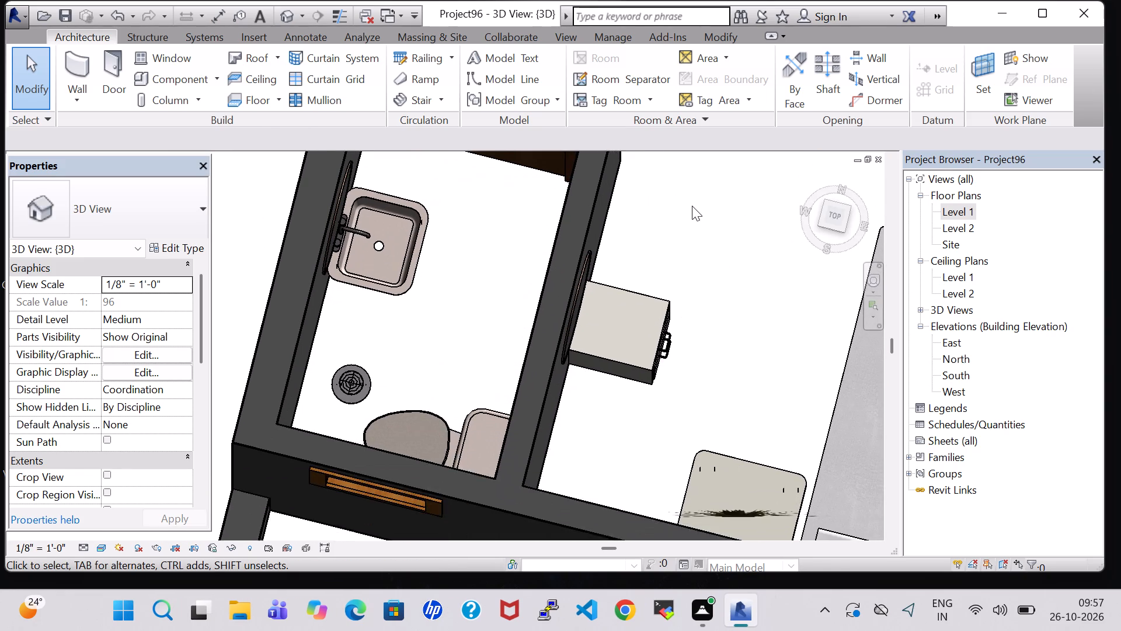
Nudge the round floor drain in the second bedroom's toilet slightly toward the sink, away from the WC.
scroll(692, 206, down, 2)
double_click(430, 340)
key(Up)
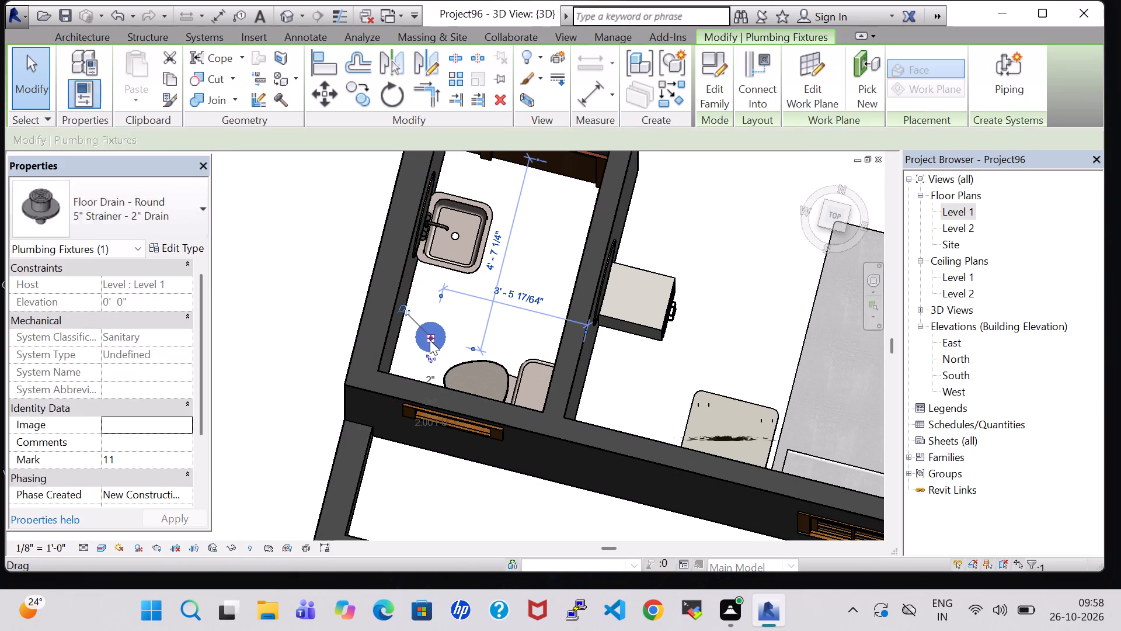
key(Up)
key(Up)
key(Left)
key(Left)
click(748, 226)
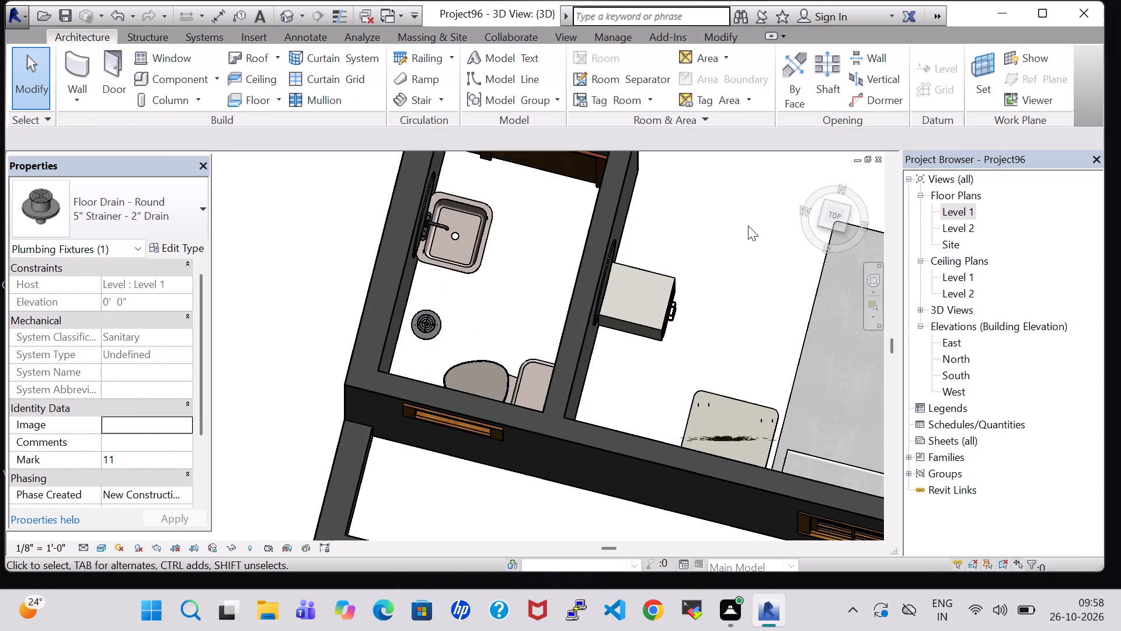
In the Level 1 floor plan, place a tagged room in the second bedroom, over the bed area.
scroll(748, 226, down, 4)
middle_drag(748, 226, 525, 285)
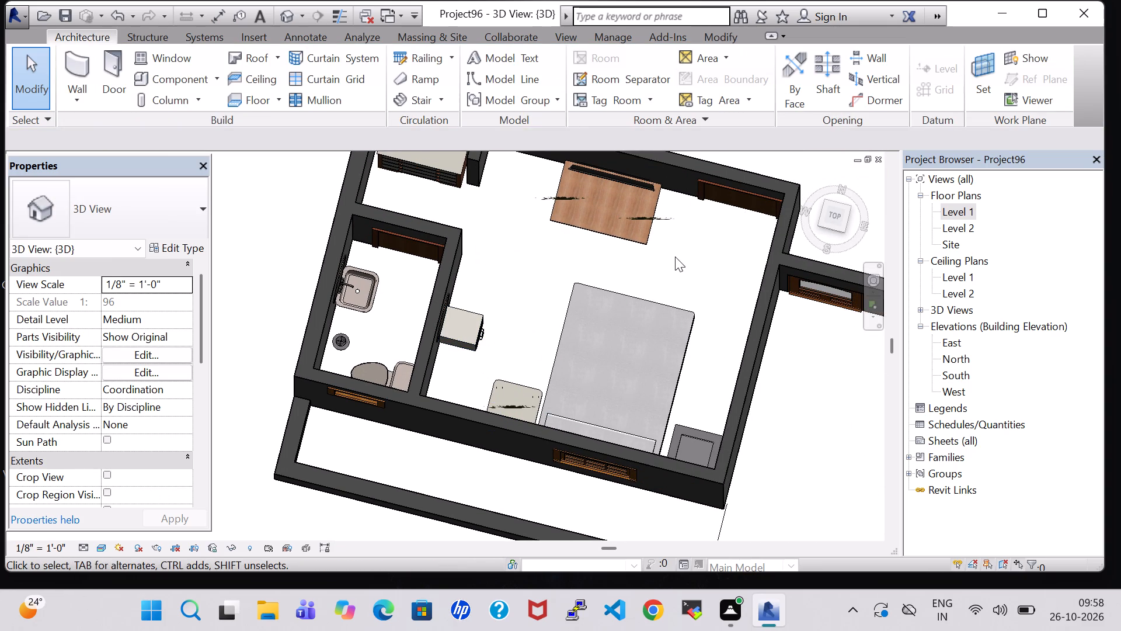
double_click(951, 217)
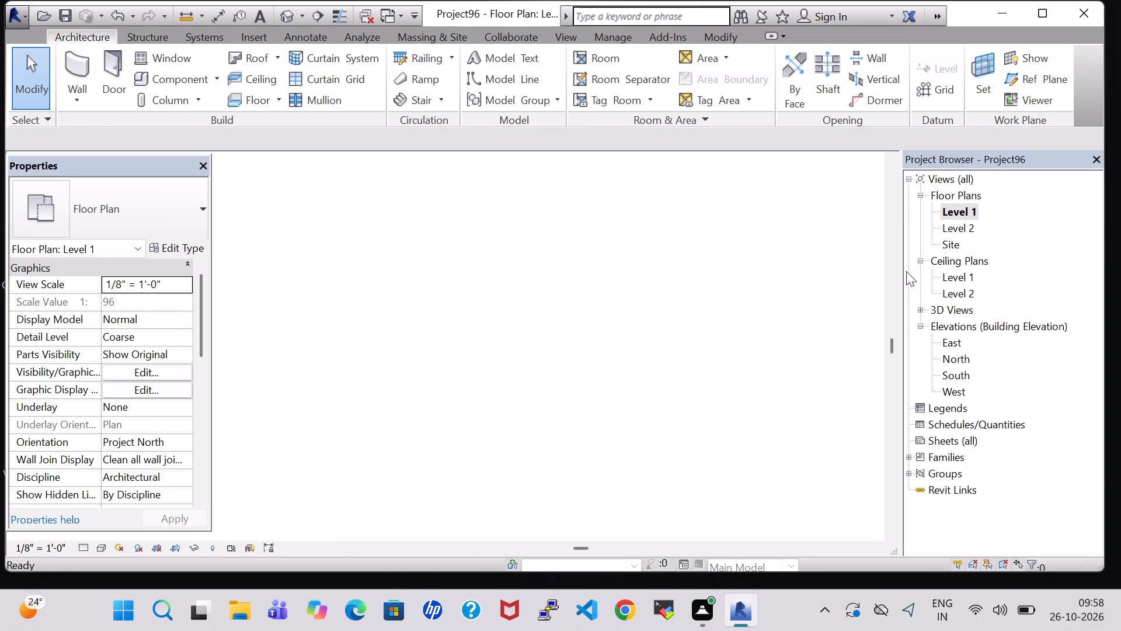
scroll(619, 436, down, 3)
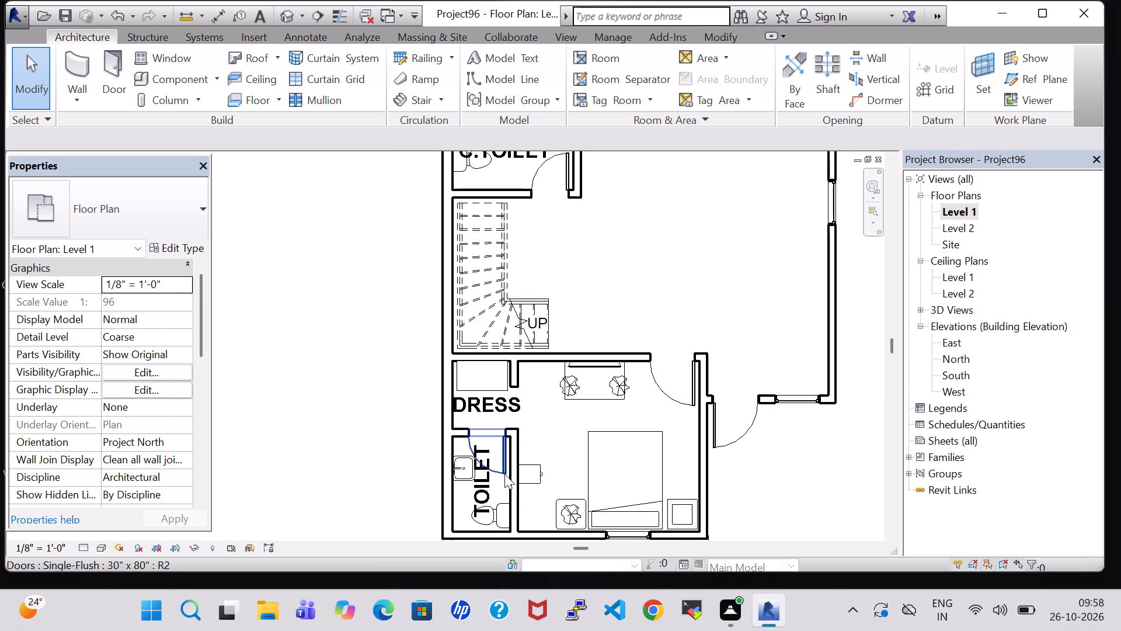
scroll(518, 475, up, 9)
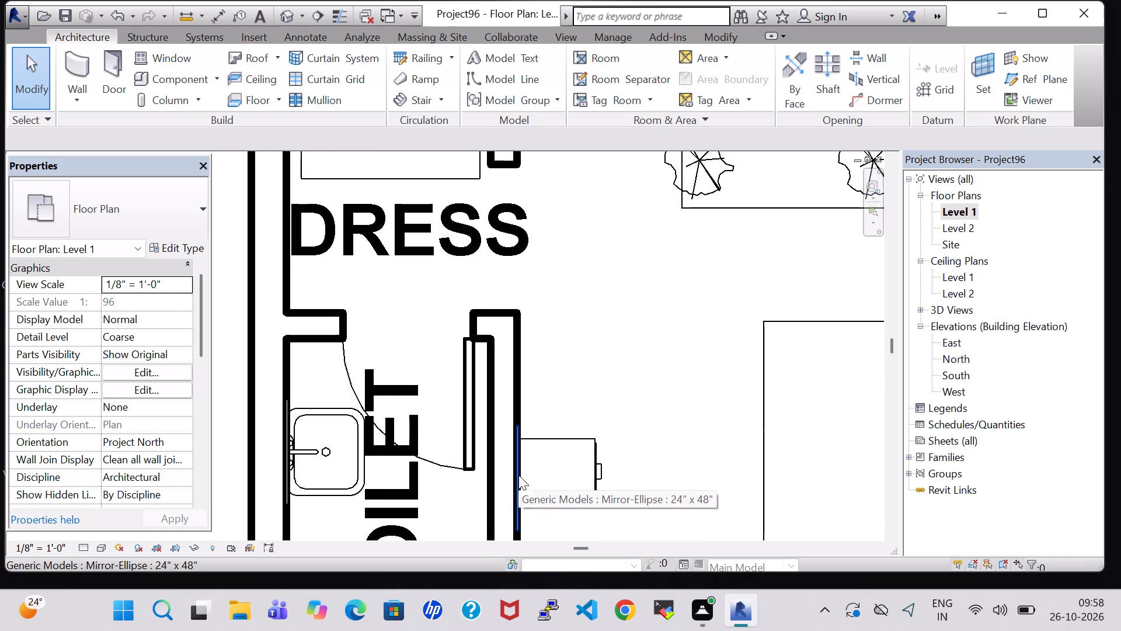
scroll(568, 370, down, 9)
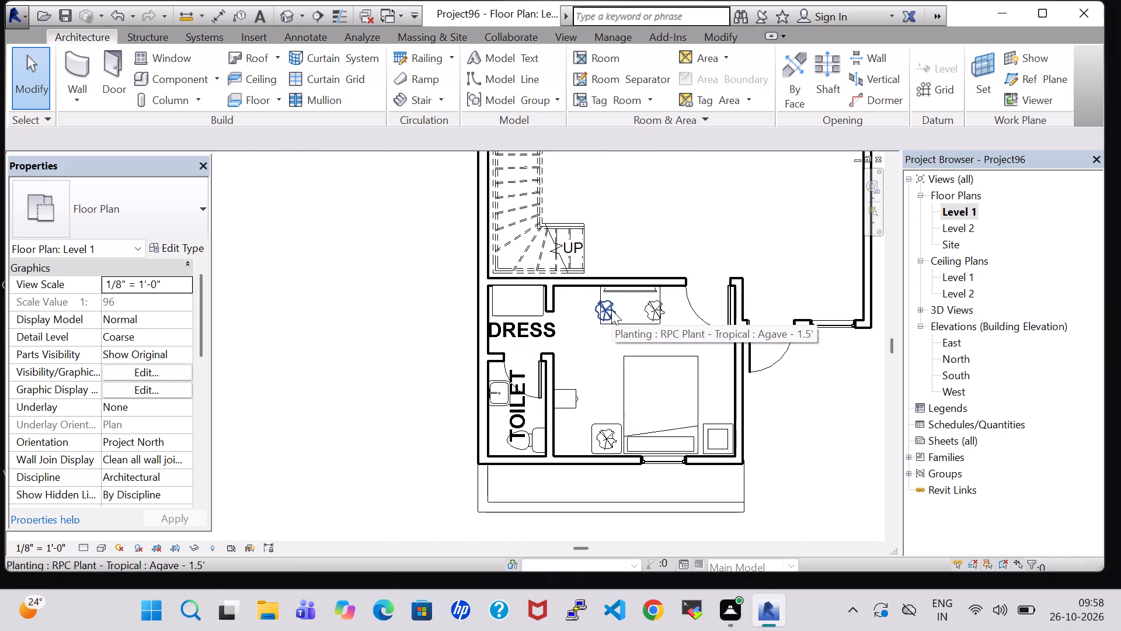
scroll(611, 312, down, 3)
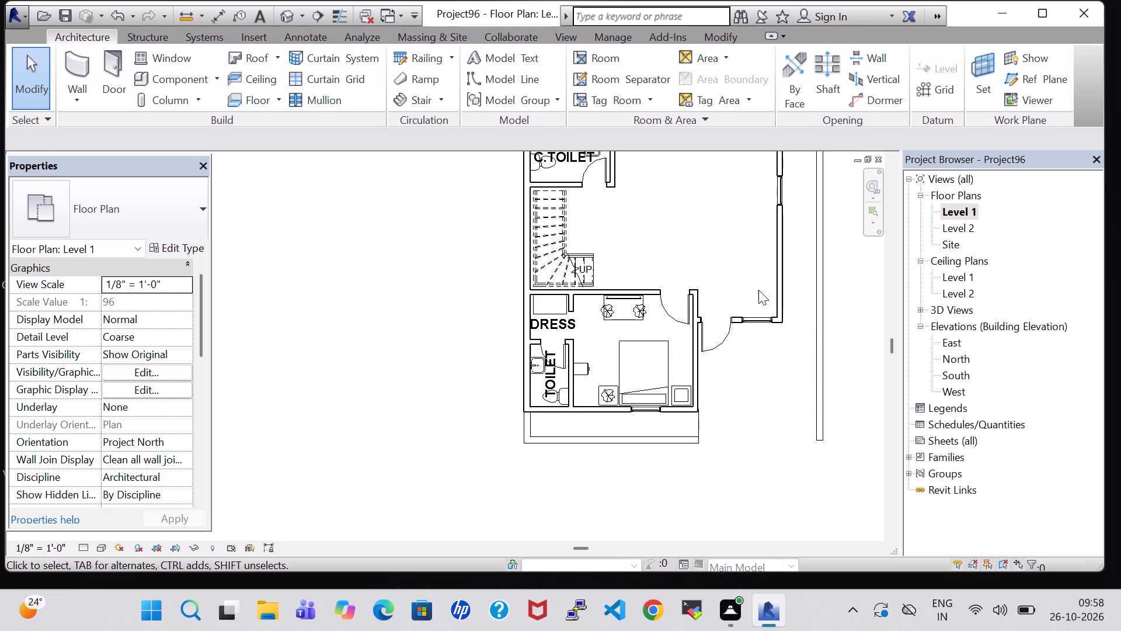
middle_drag(760, 280, 687, 289)
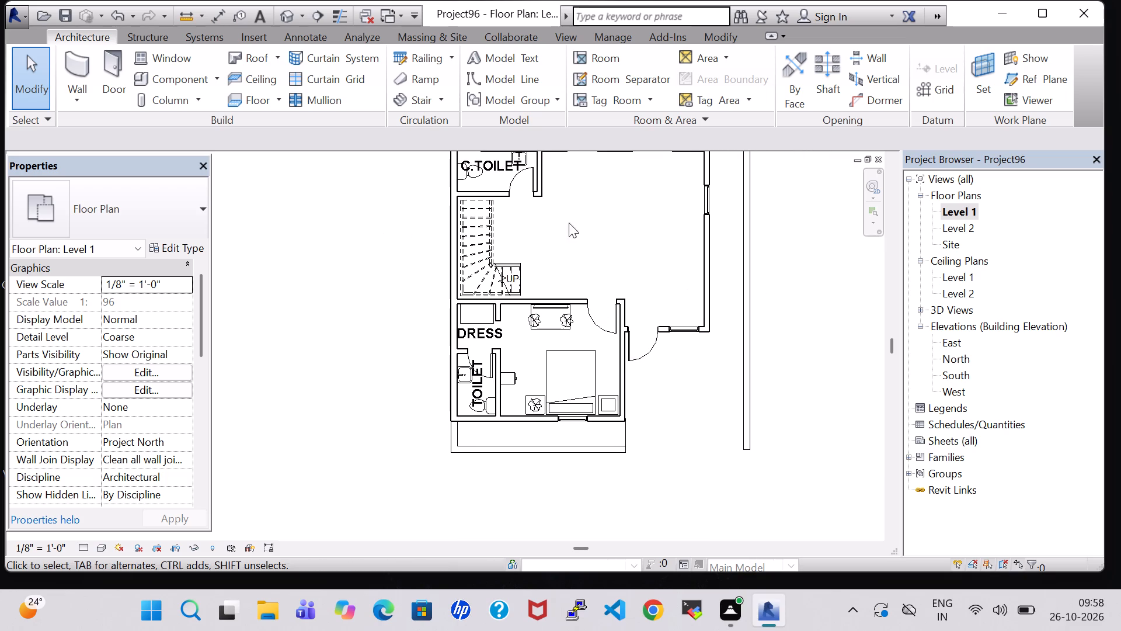
double_click(598, 61)
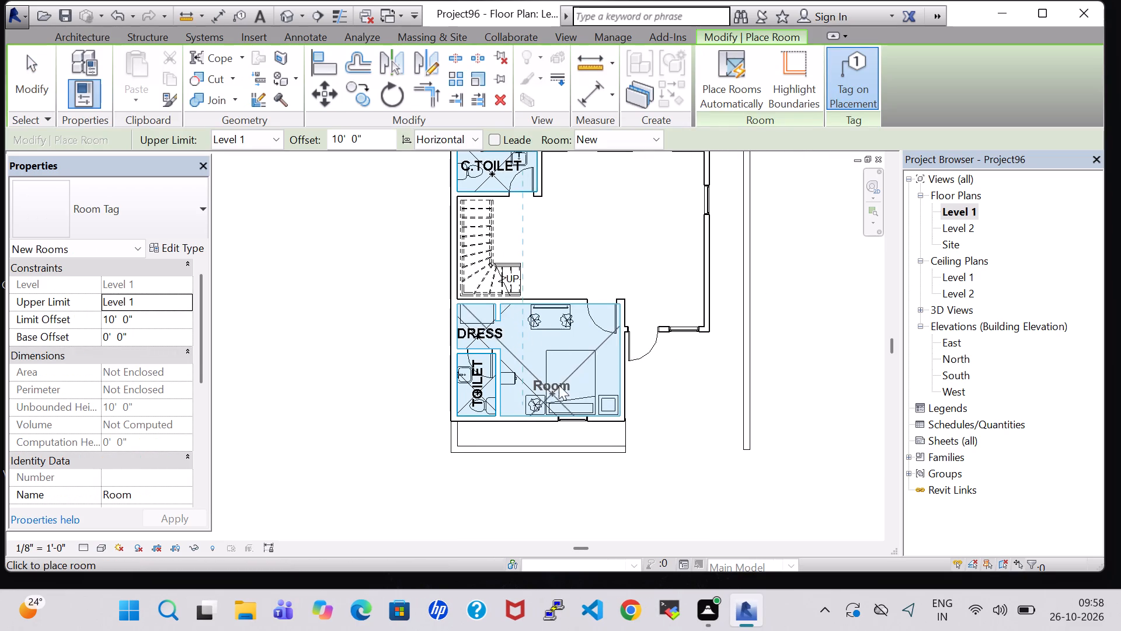
click(559, 370)
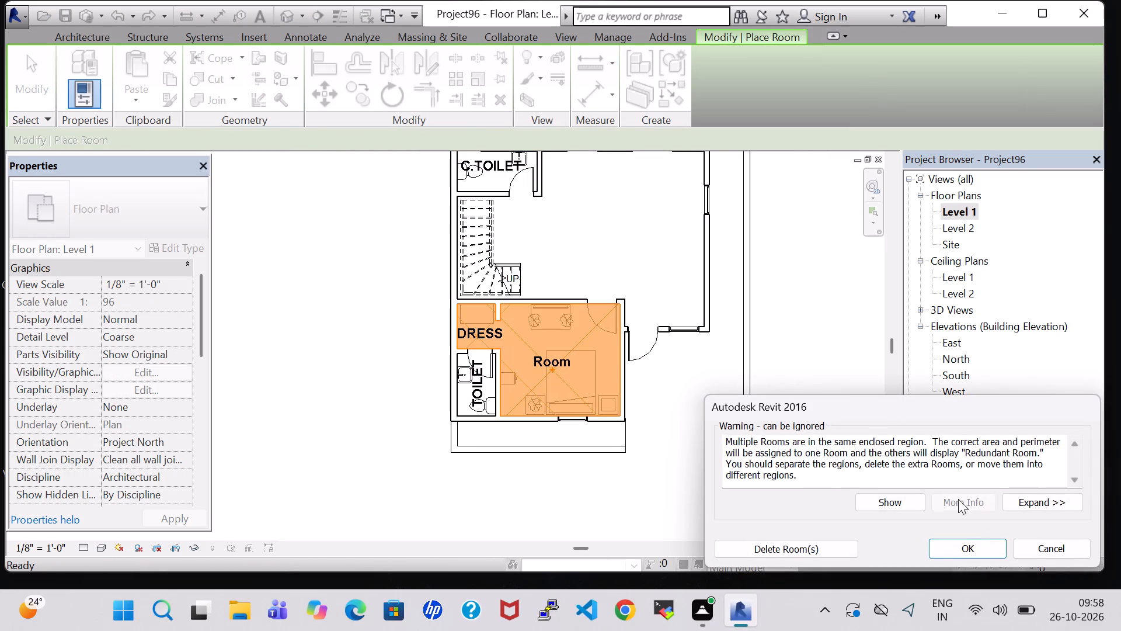
click(979, 554)
key(Escape)
key(Escape)
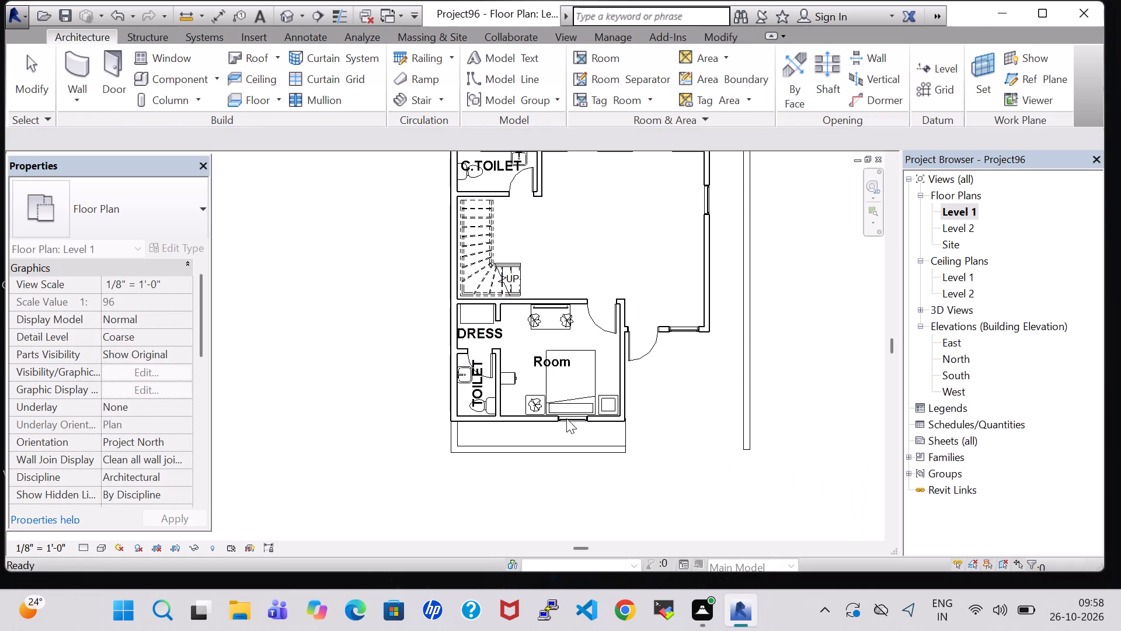
Rename the second bedroom's new room tag as BEDROOM-2.
click(570, 362)
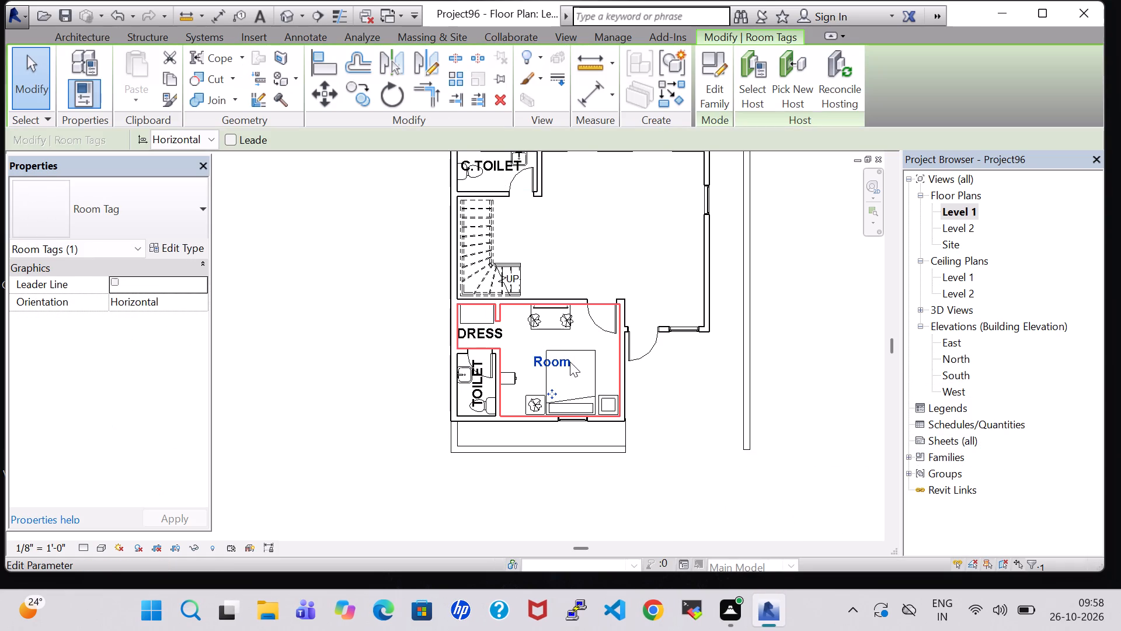
click(570, 362)
key(BackSpace)
text(BEDROOM)
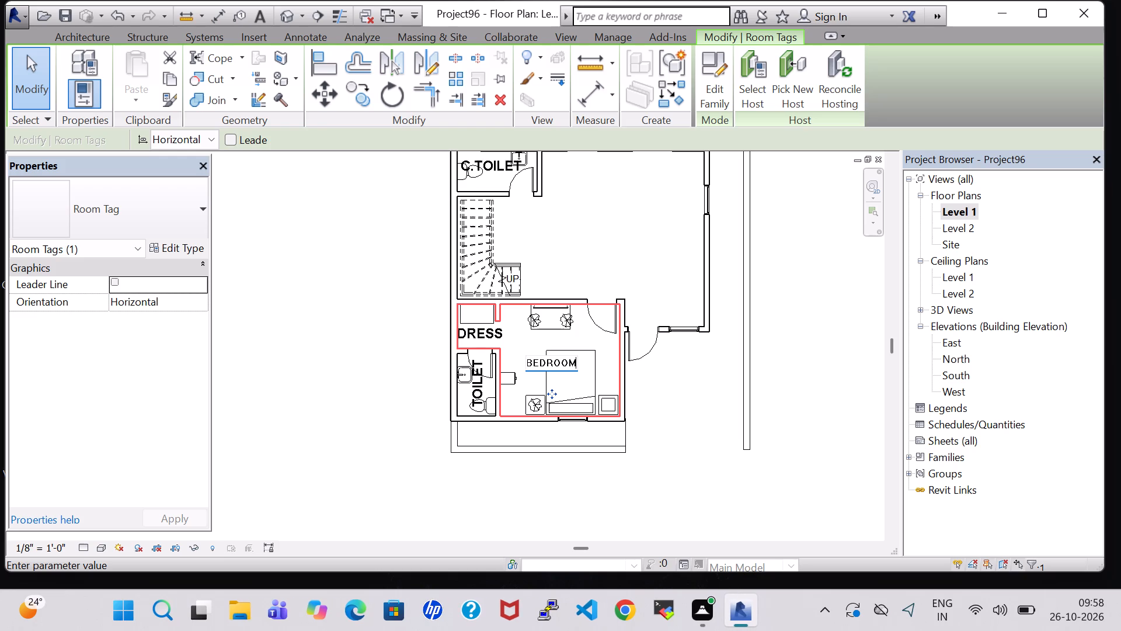
key(minus)
key(2)
key(Return)
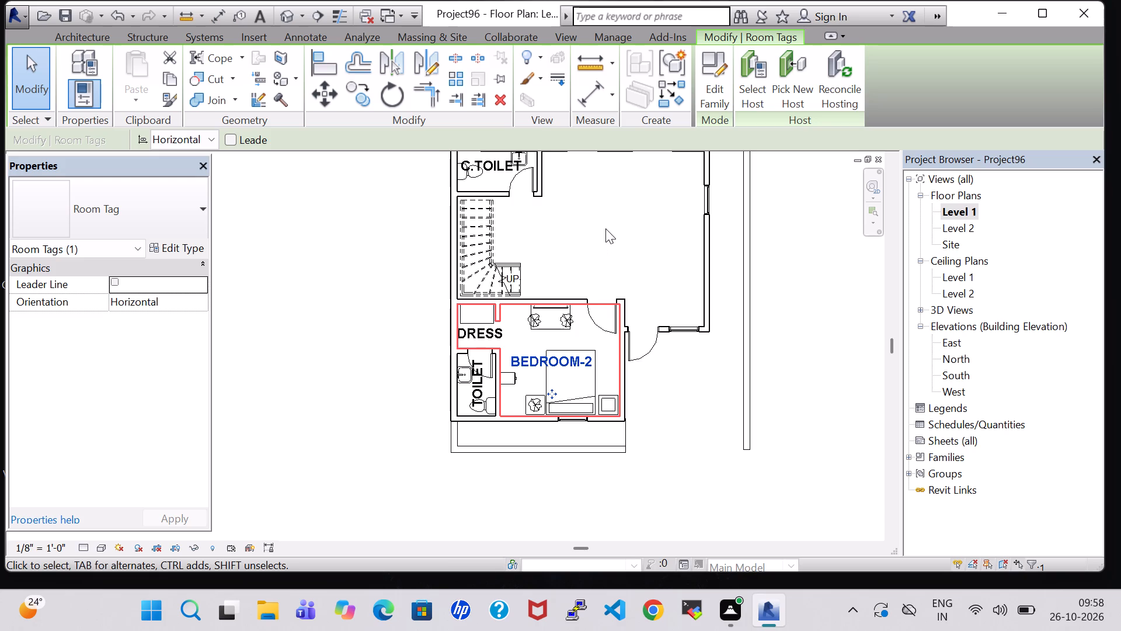
Rename the first bedroom's BEDROOM tag as BEDROOM-1.
middle_drag(605, 228, 642, 438)
double_click(579, 244)
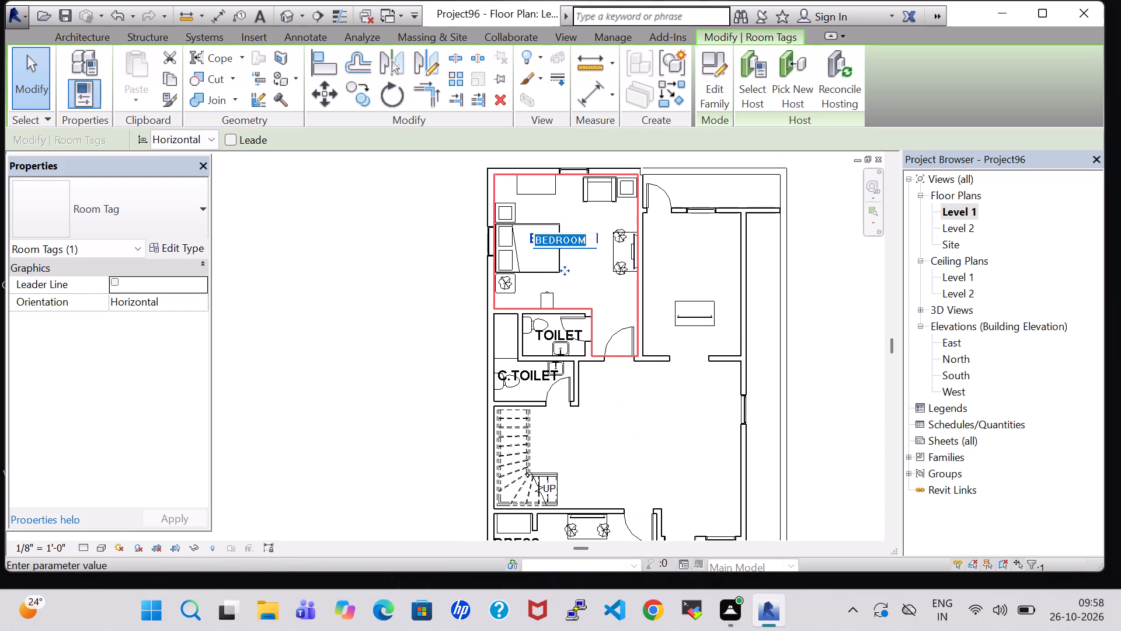
click(587, 244)
key(equal)
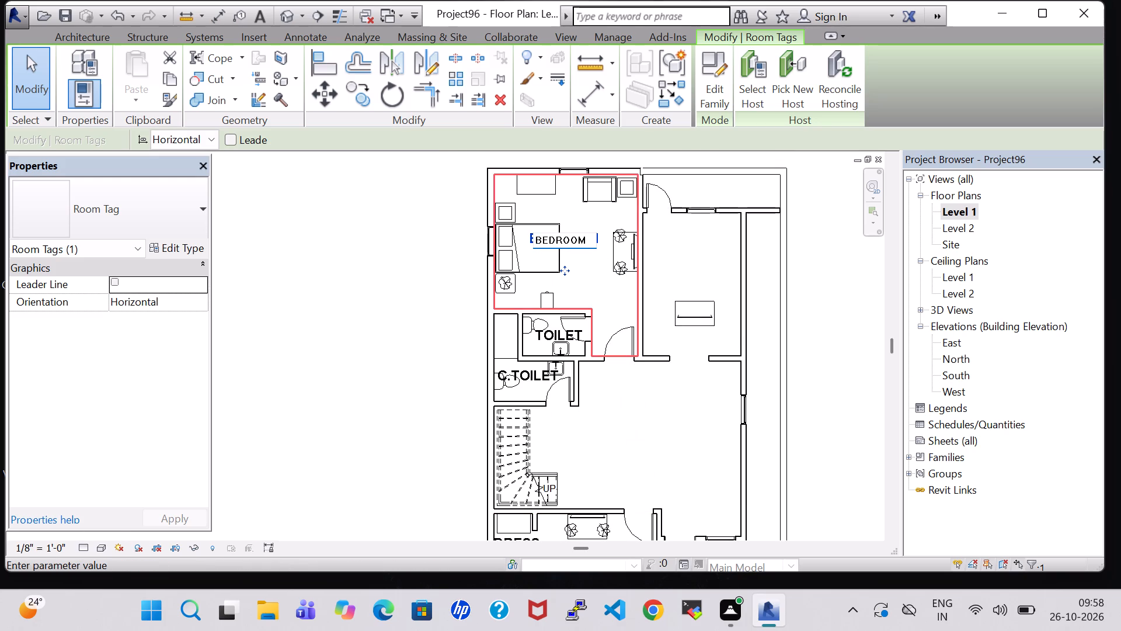
key(BackSpace)
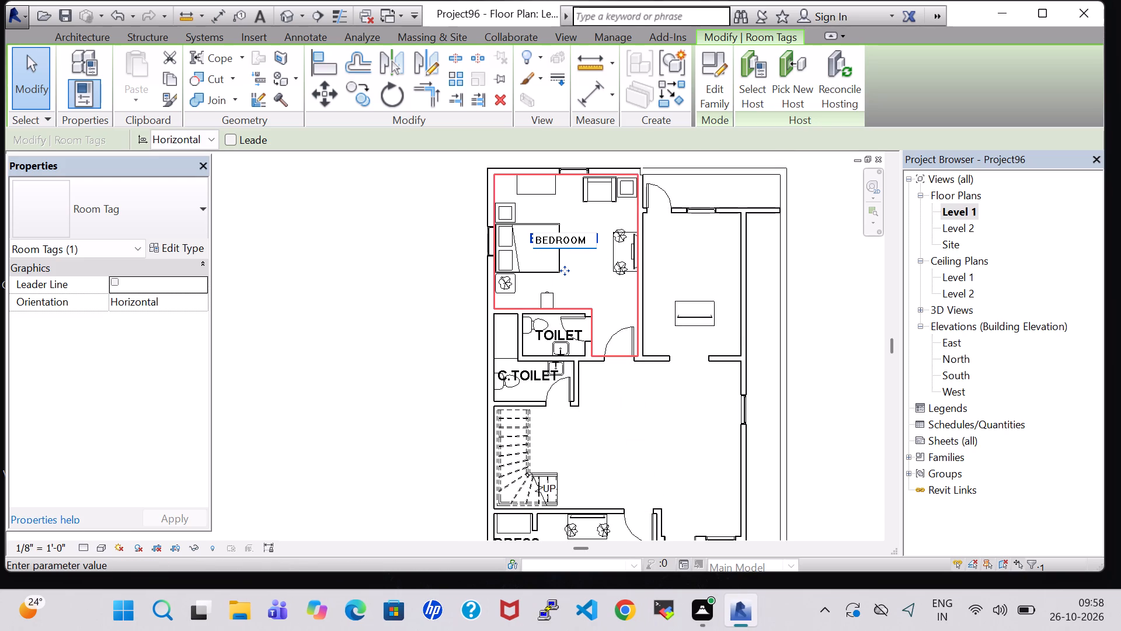
text(-1)
key(Return)
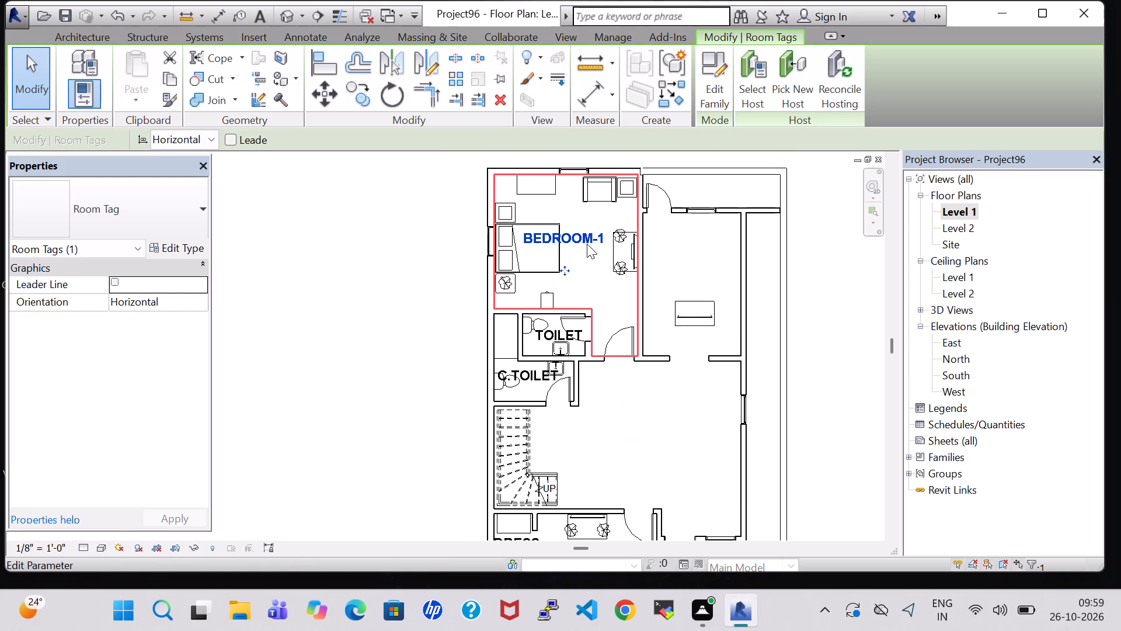
Delete the spare 42" flat screen TV and its table from the unlabelled room beside BEDROOM-1.
scroll(590, 252, down, 4)
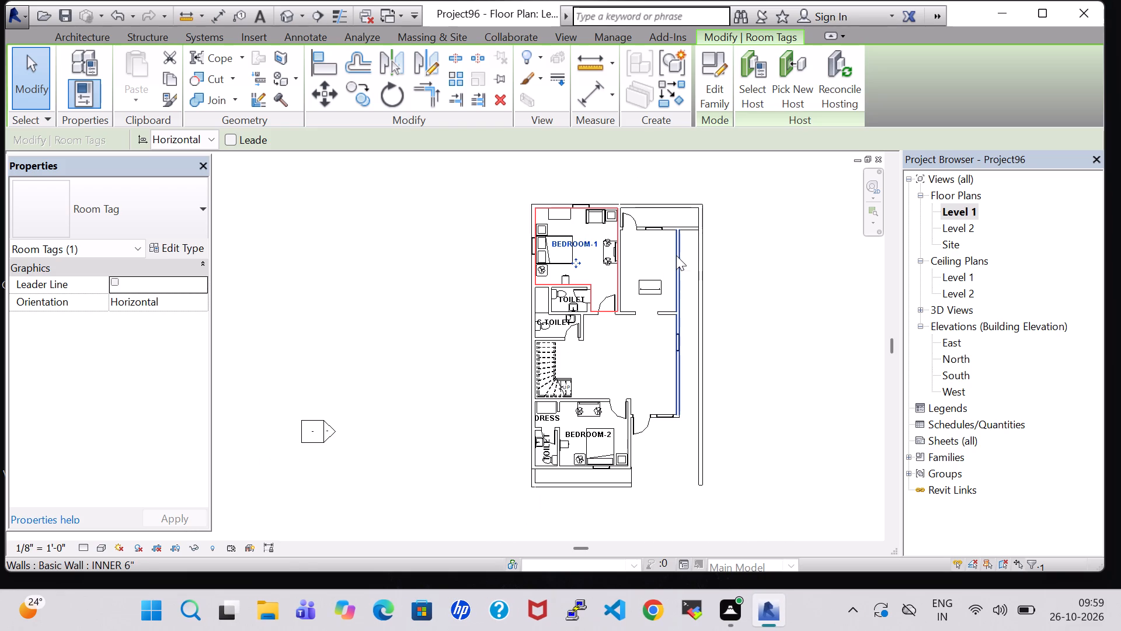
scroll(676, 255, up, 5)
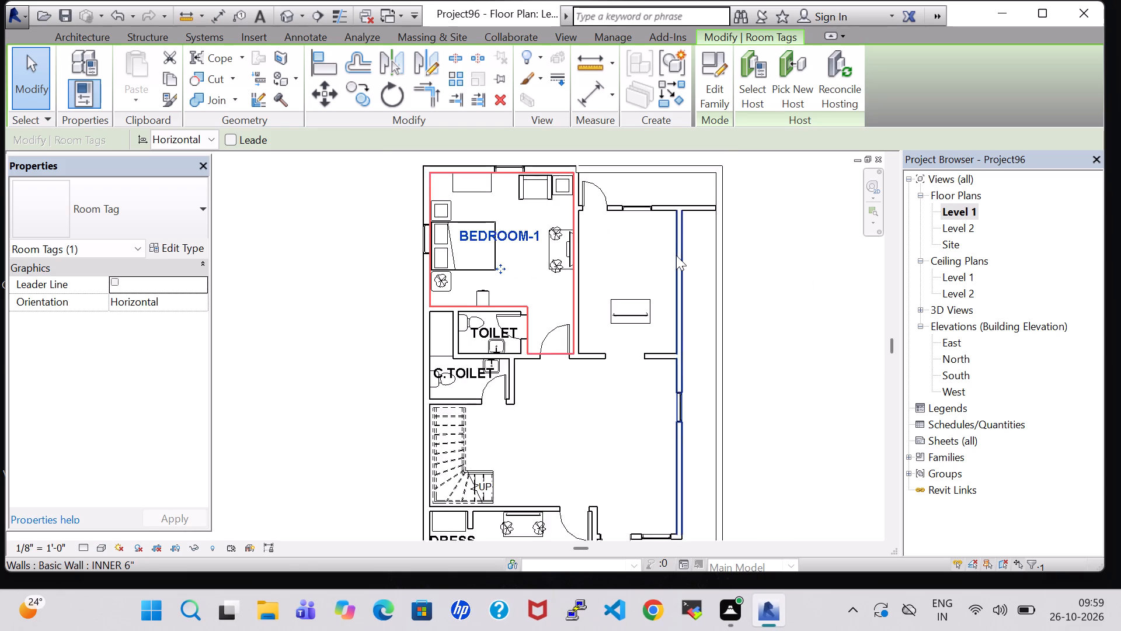
click(630, 328)
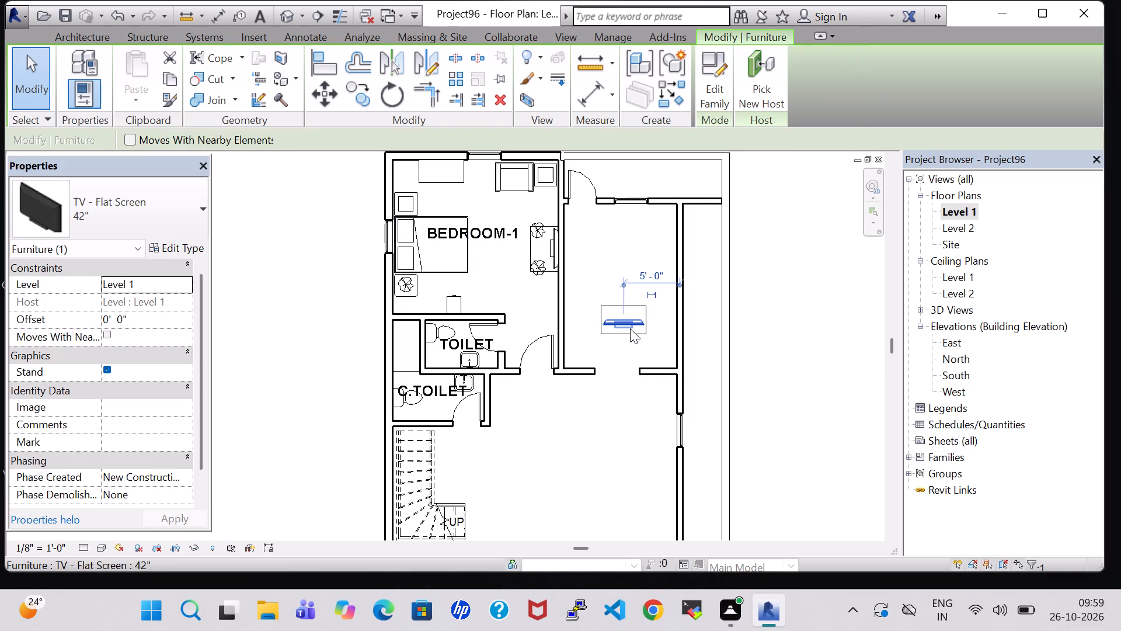
key(Delete)
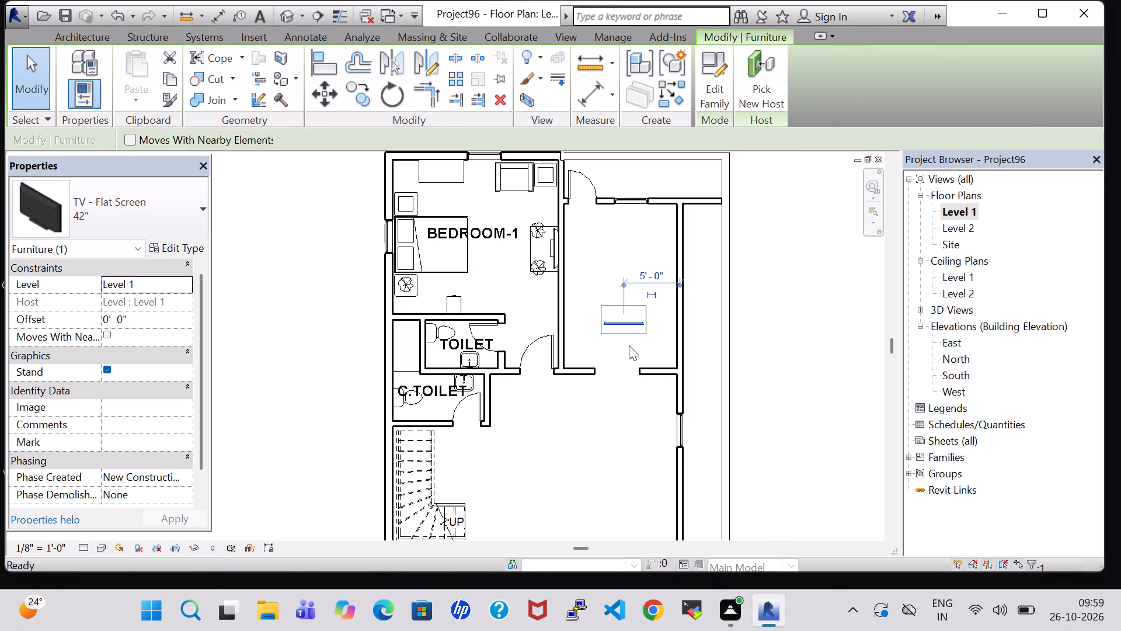
click(627, 310)
key(Delete)
Examine the Level 1 plan around the emptied room beside BEDROOM-1 and the open area next to the stairs.
scroll(627, 310, down, 5)
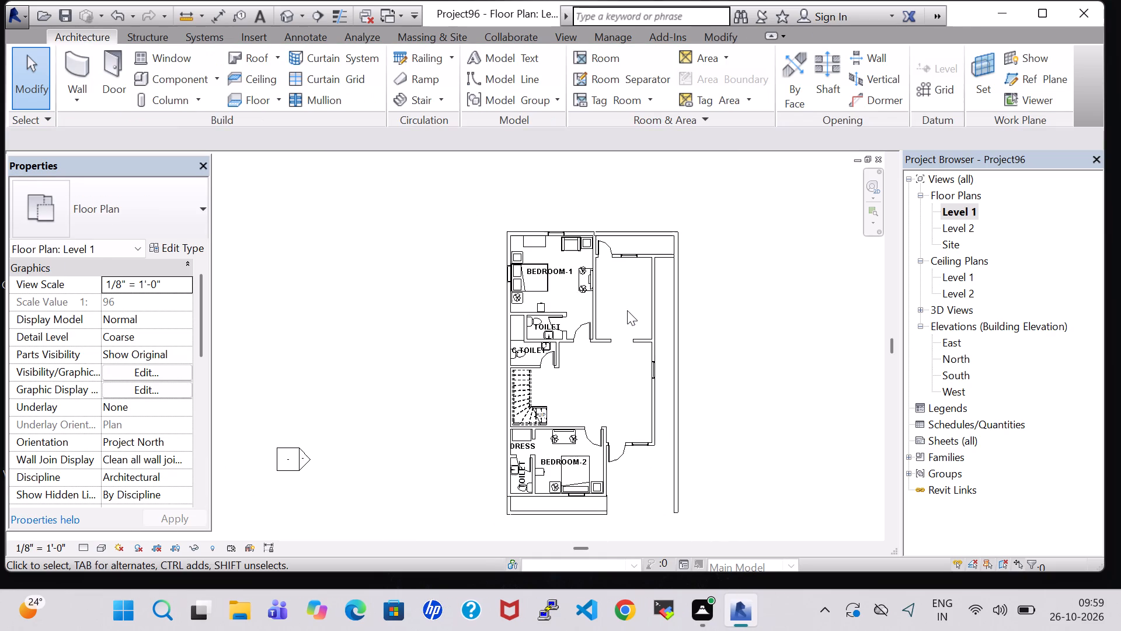
scroll(615, 360, up, 6)
middle_drag(613, 362, 608, 379)
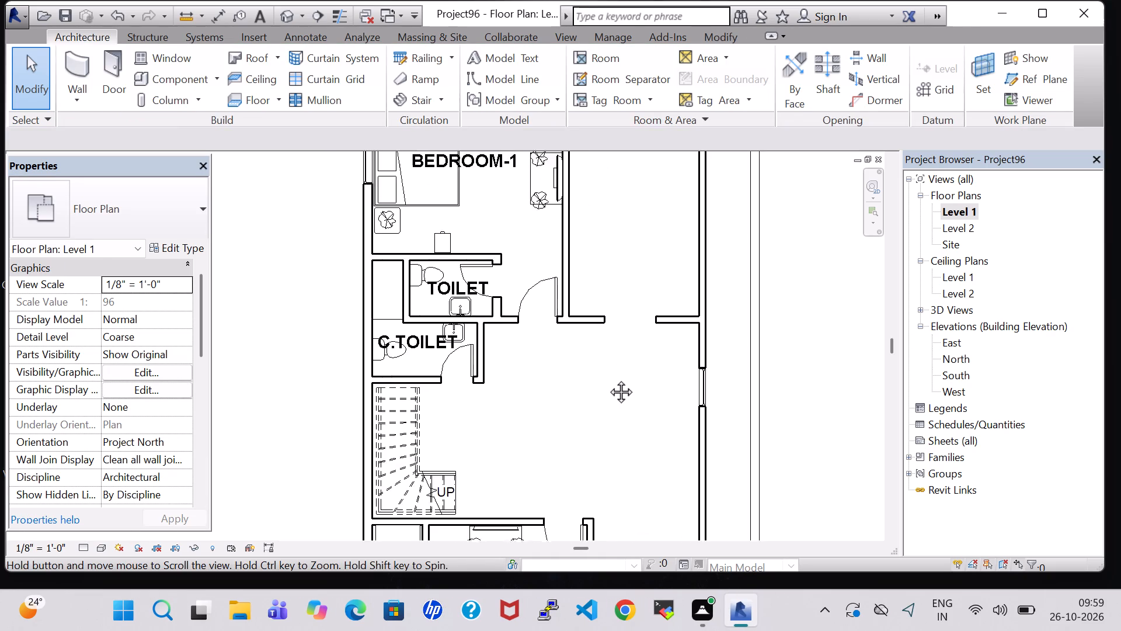
middle_drag(608, 379, 593, 431)
scroll(560, 428, down, 3)
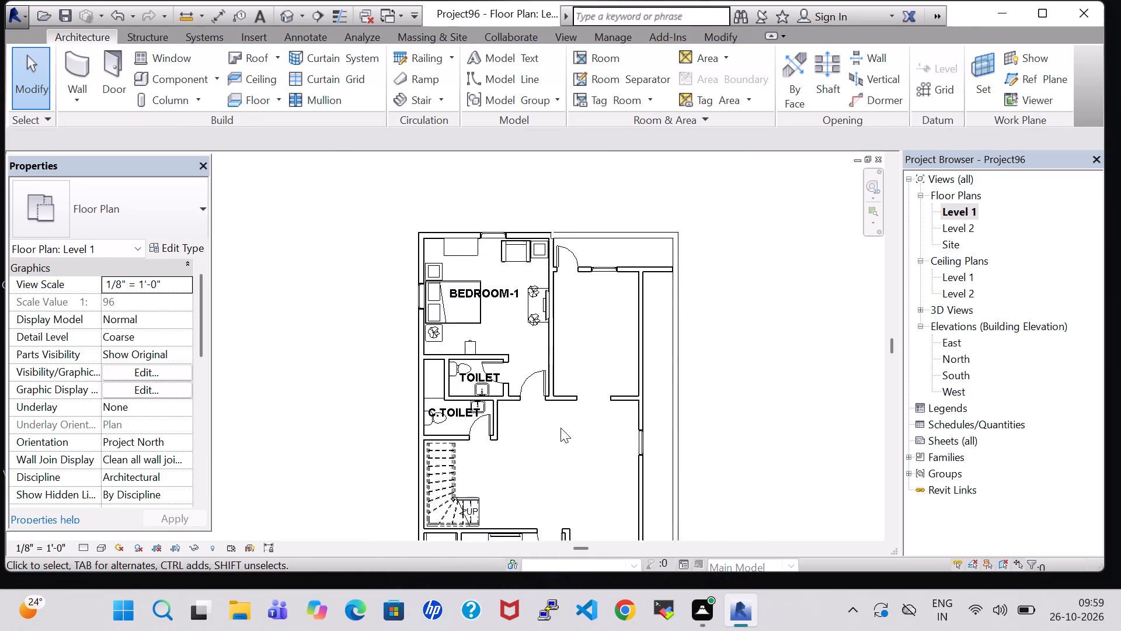
scroll(560, 428, down, 3)
middle_drag(560, 428, 563, 332)
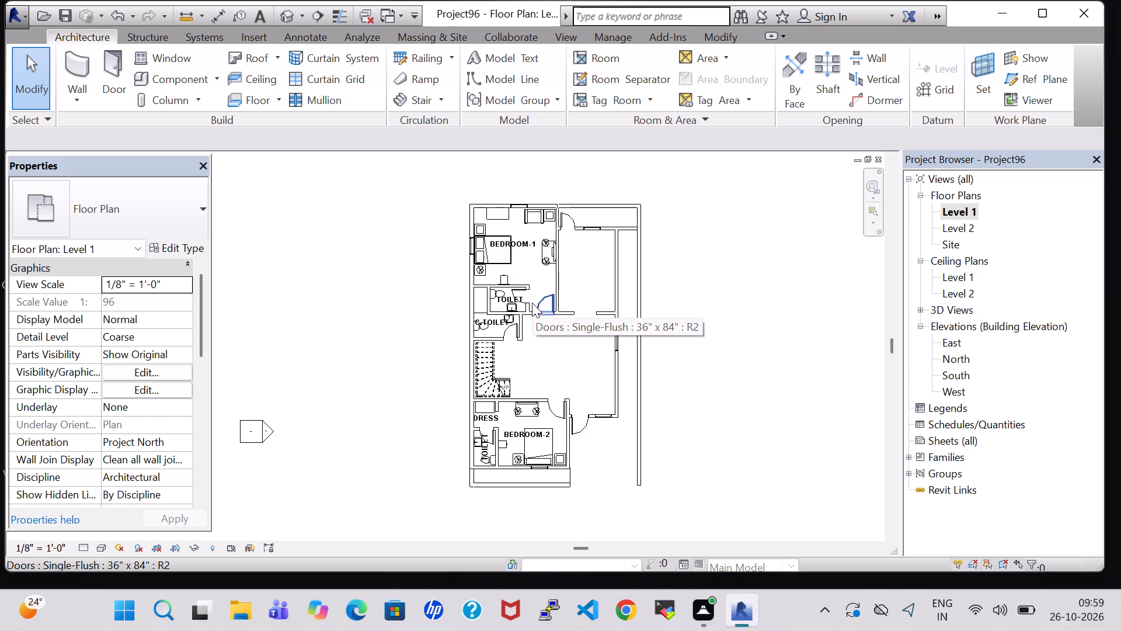
scroll(558, 325, up, 5)
middle_drag(639, 276, 614, 293)
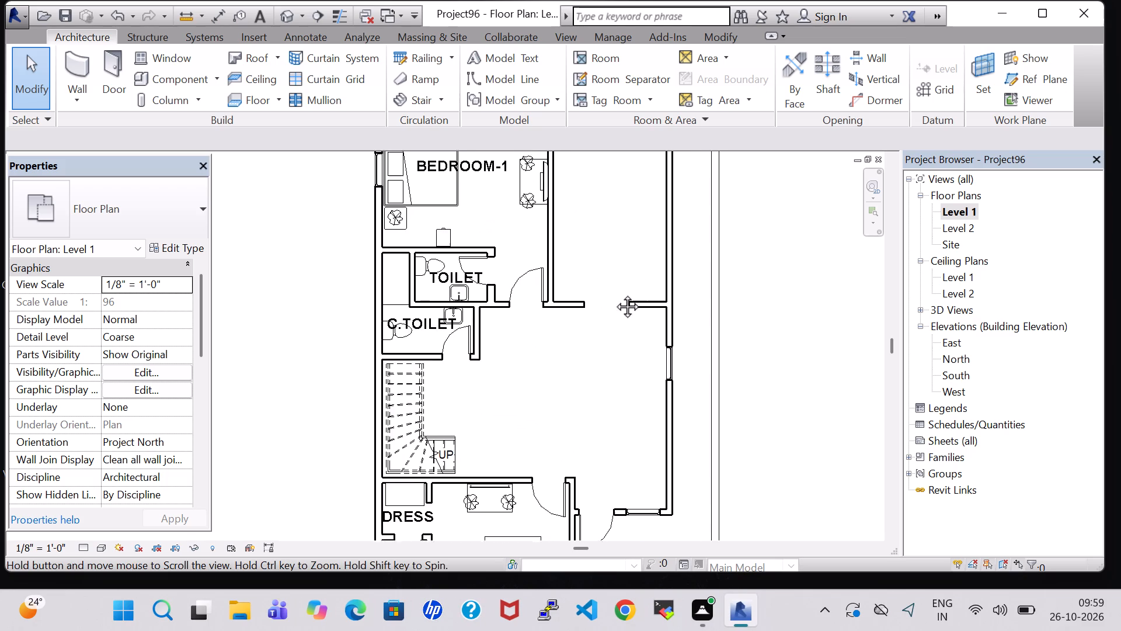
middle_drag(614, 293, 510, 358)
scroll(496, 324, down, 1)
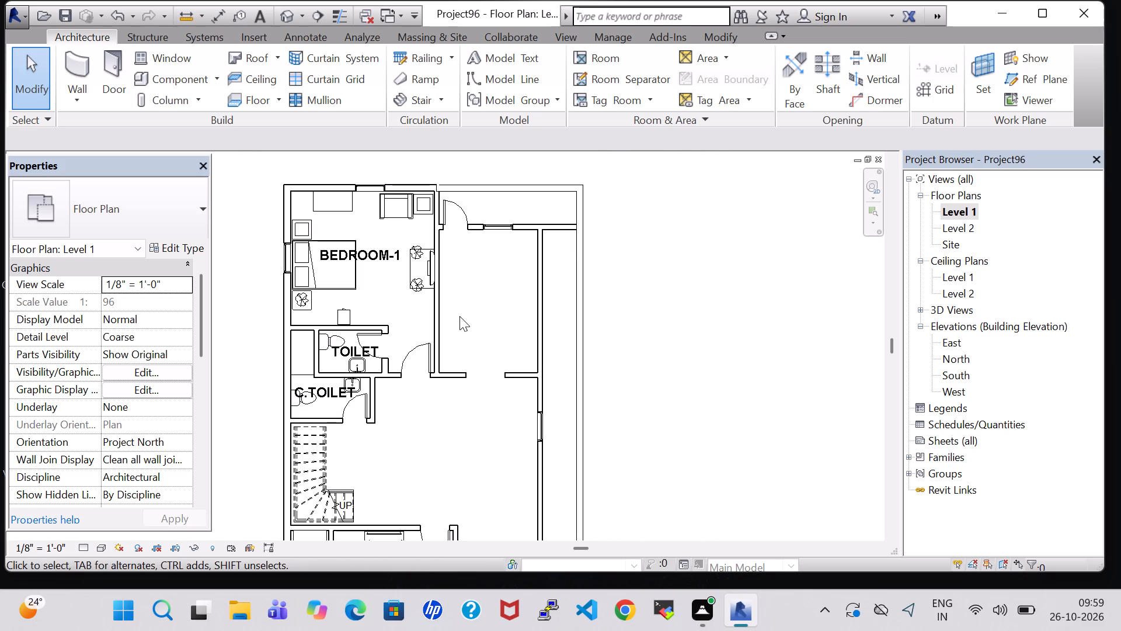
Load the Work Station Cubicle family from the US Imperial library's Furniture System folder for placement.
click(166, 77)
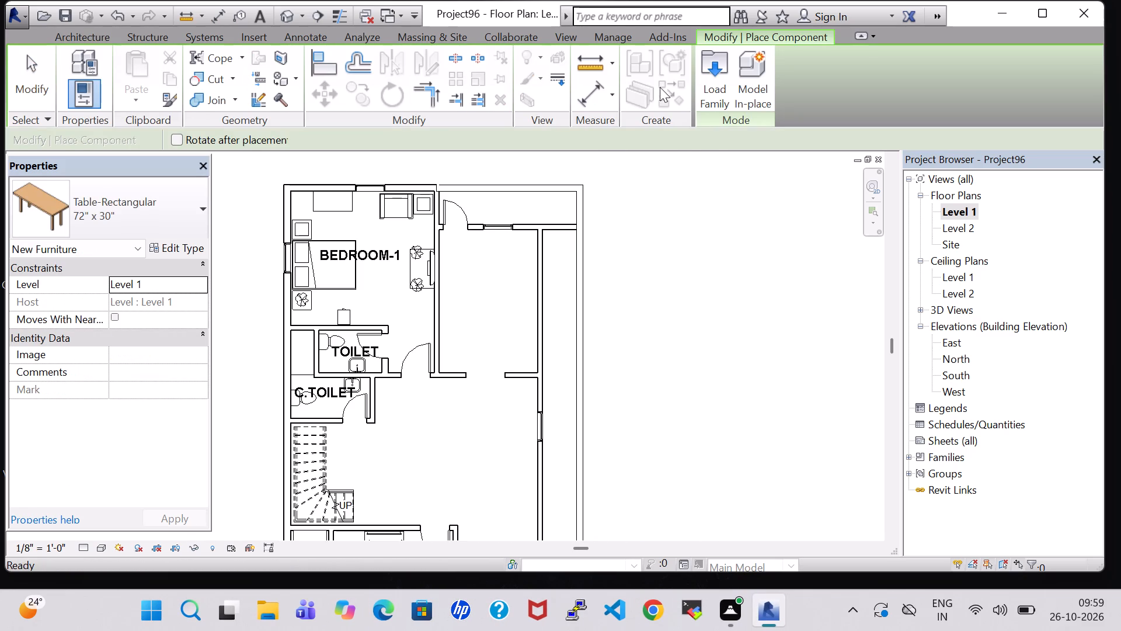
click(704, 84)
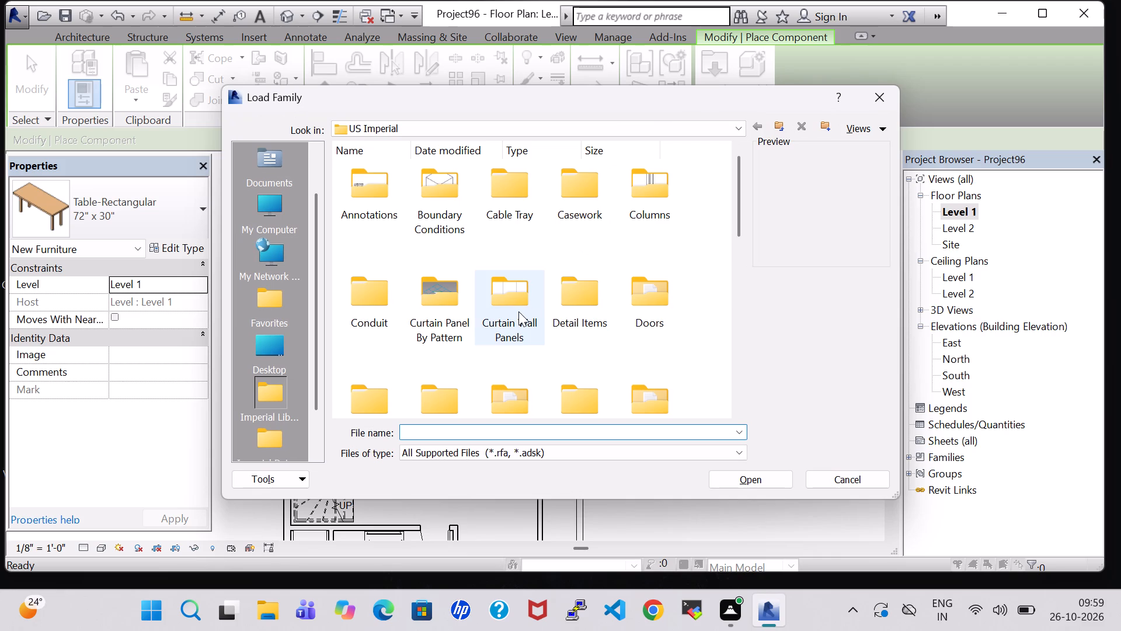
click(518, 311)
key(f)
double_click(361, 300)
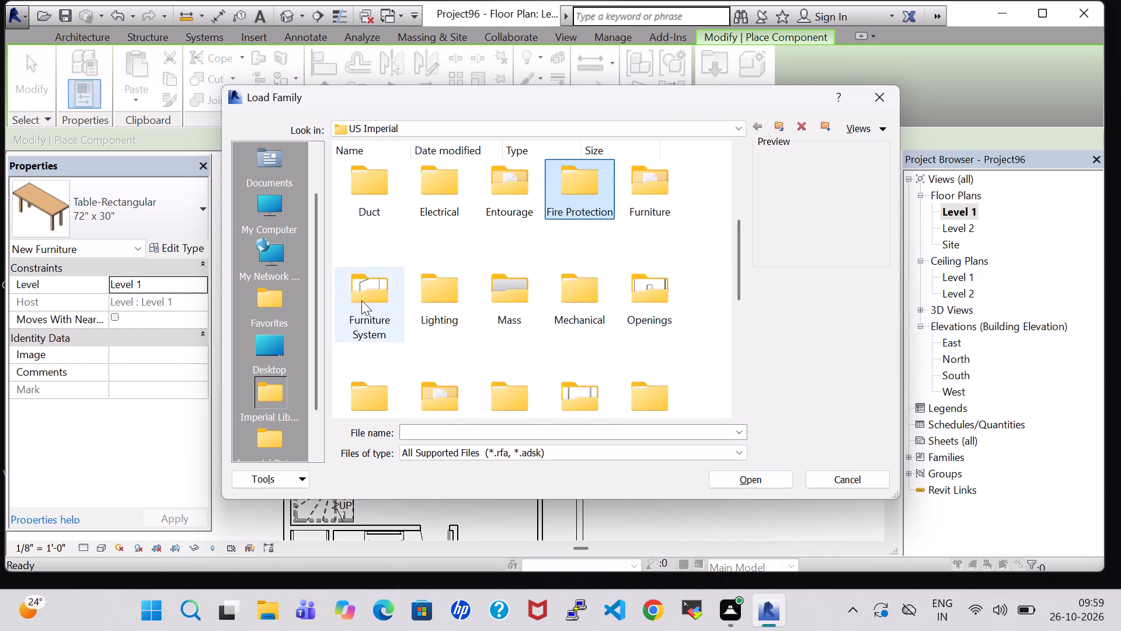
click(646, 172)
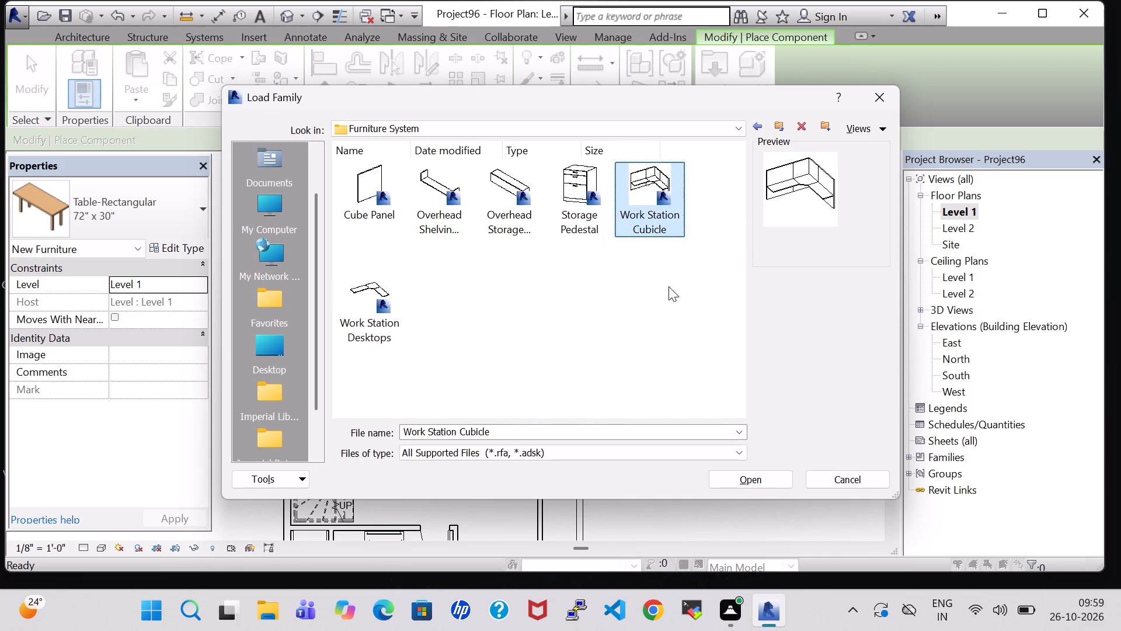
click(777, 477)
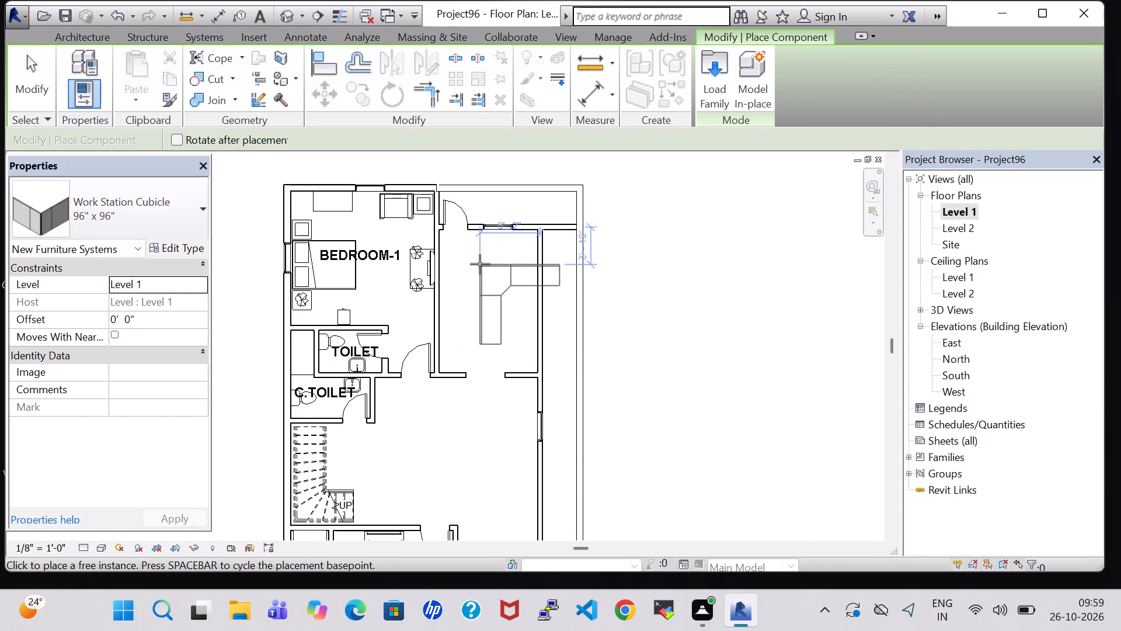
Place a rotated 96" x 96" Work Station Cubicle in the unlabelled room's upper corner, against the window wall and the outer side wall.
key(space)
key(space)
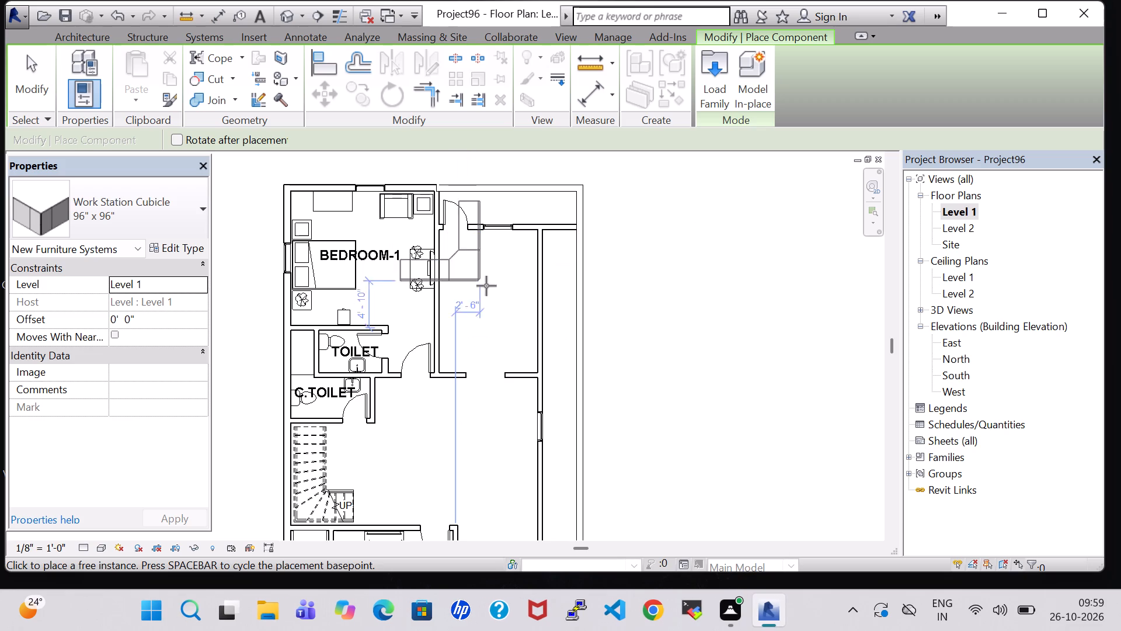
key(space)
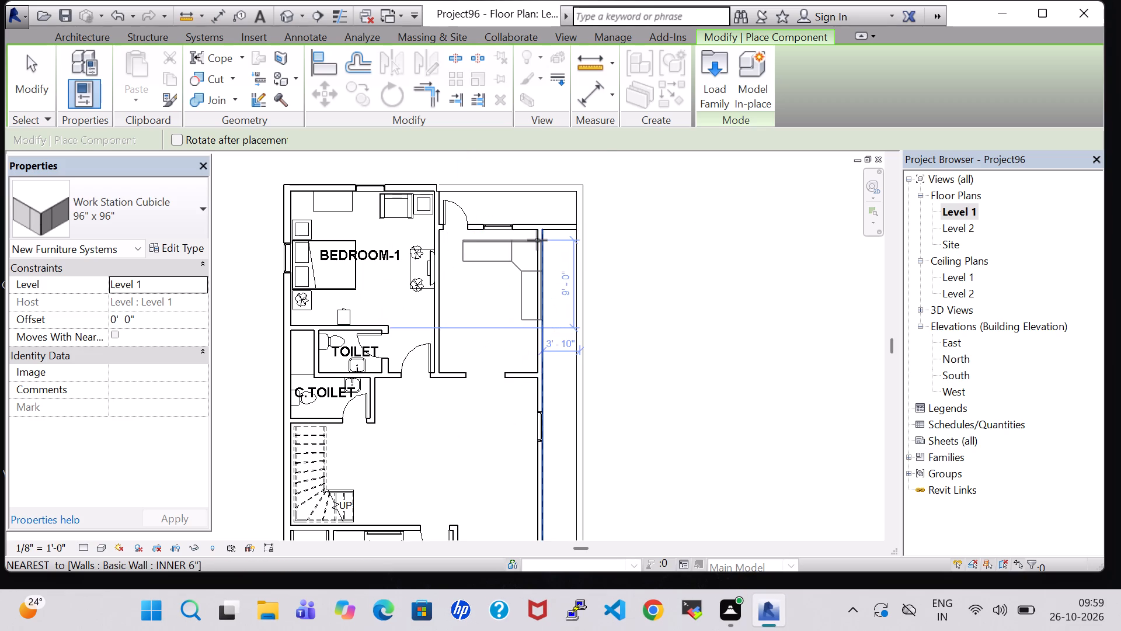
scroll(537, 240, up, 5)
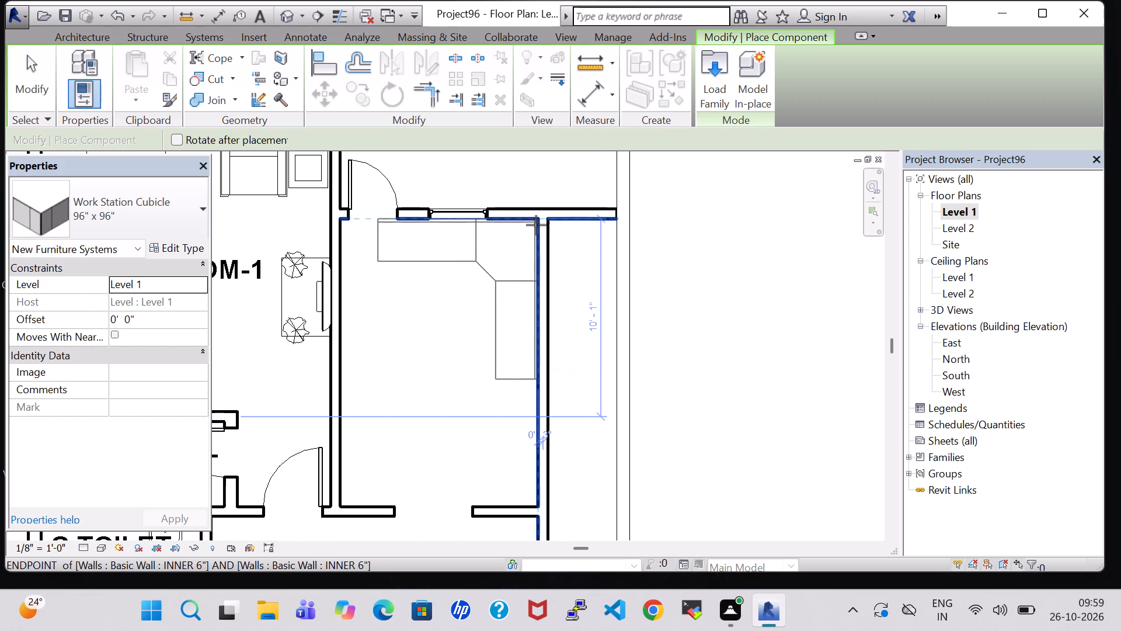
click(536, 223)
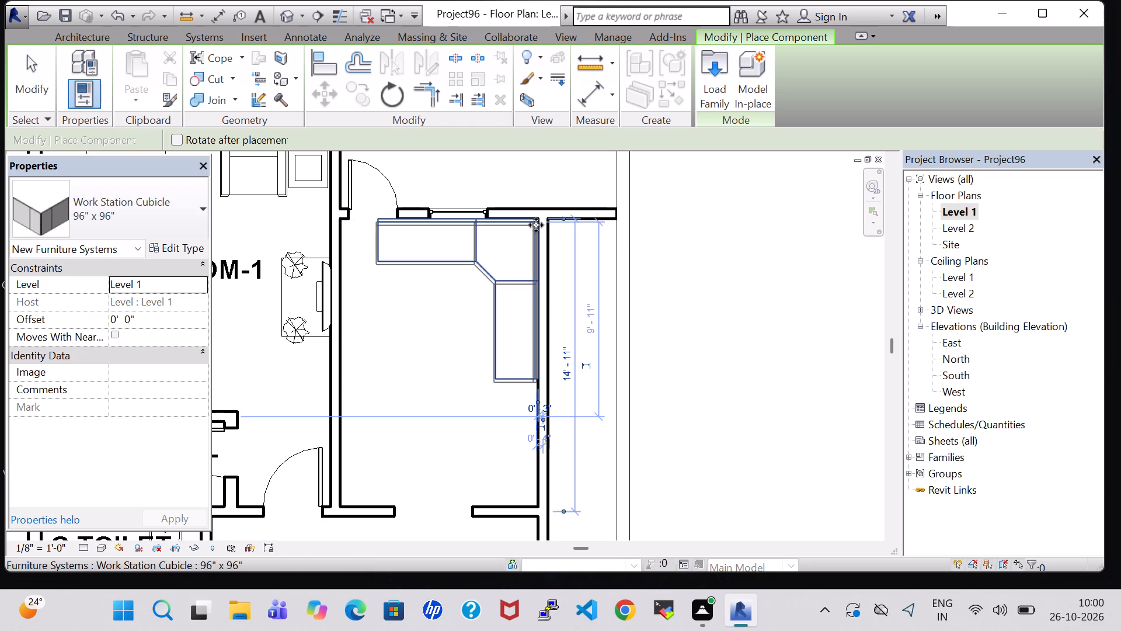
key(Escape)
key(Escape)
Set the Work Station Cubicle type's Panel Height to 2' 8".
click(485, 268)
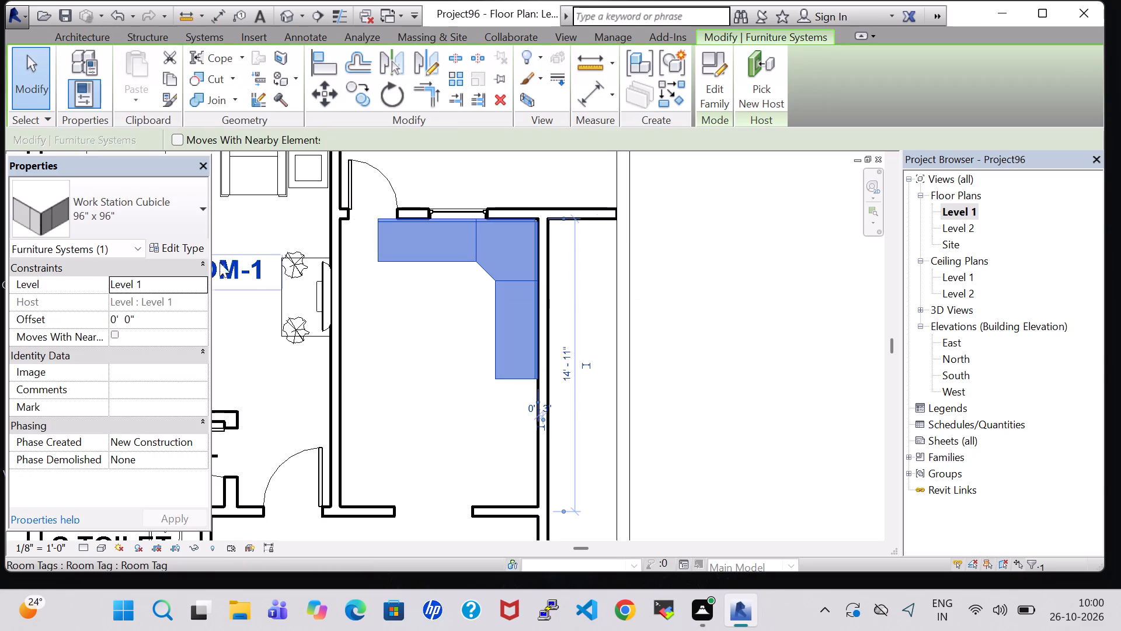
click(195, 249)
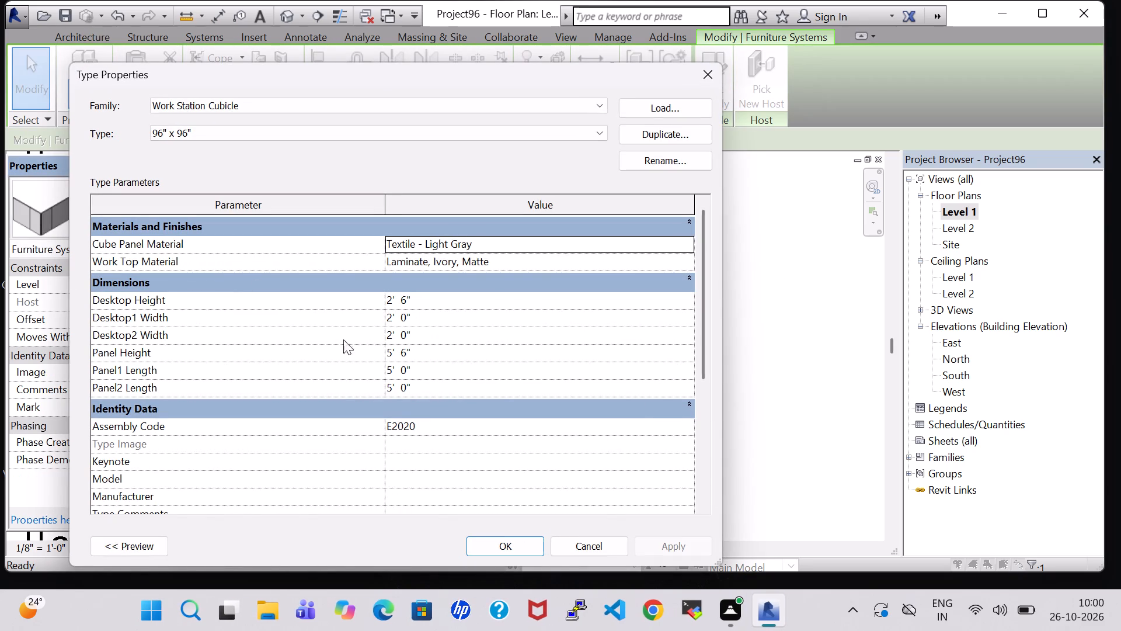
double_click(391, 355)
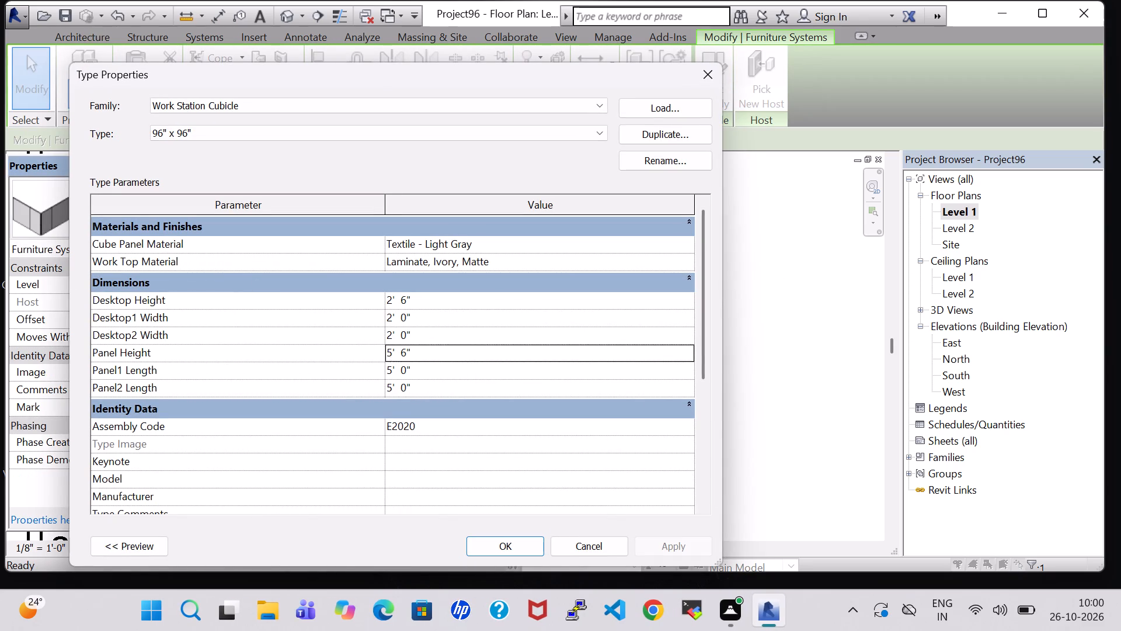
key(BackSpace)
key(2)
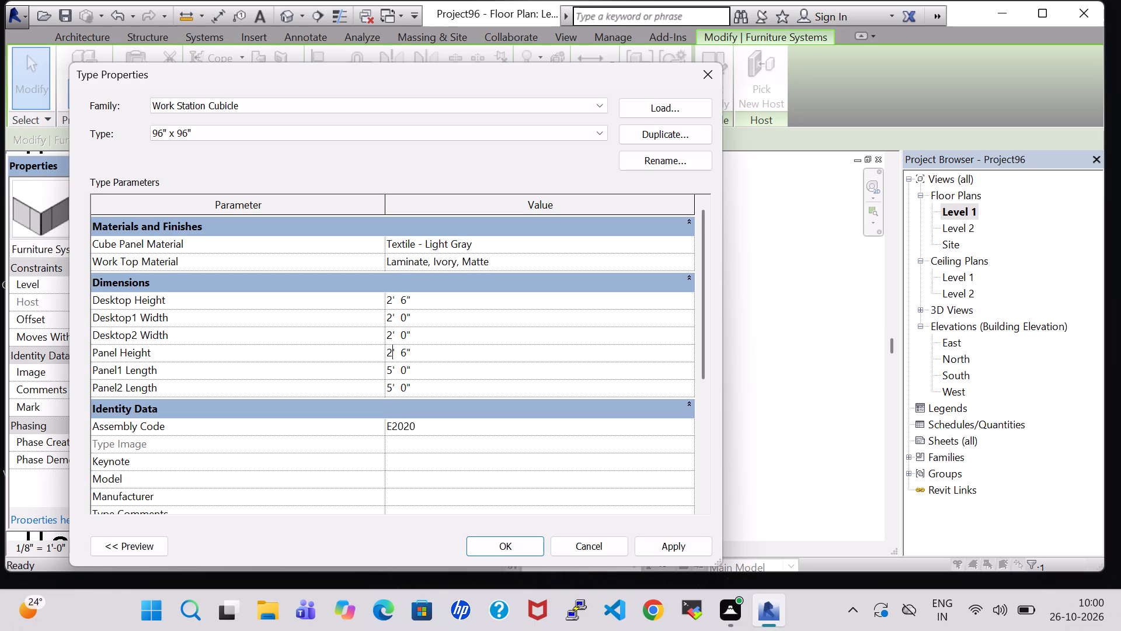
click(405, 355)
key(BackSpace)
key(8)
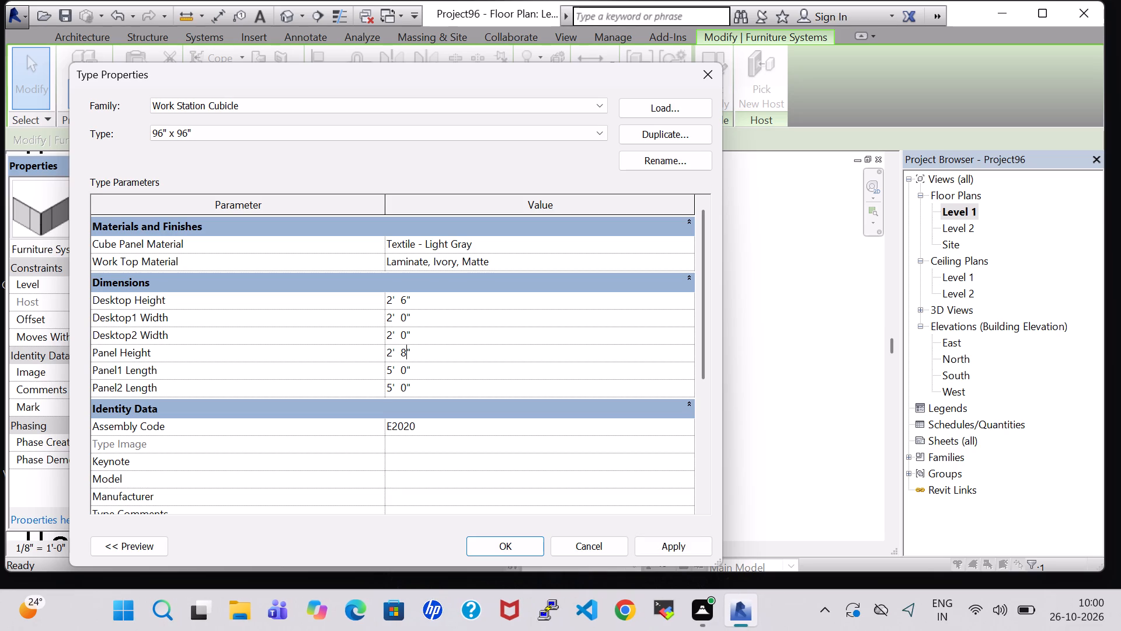
click(510, 546)
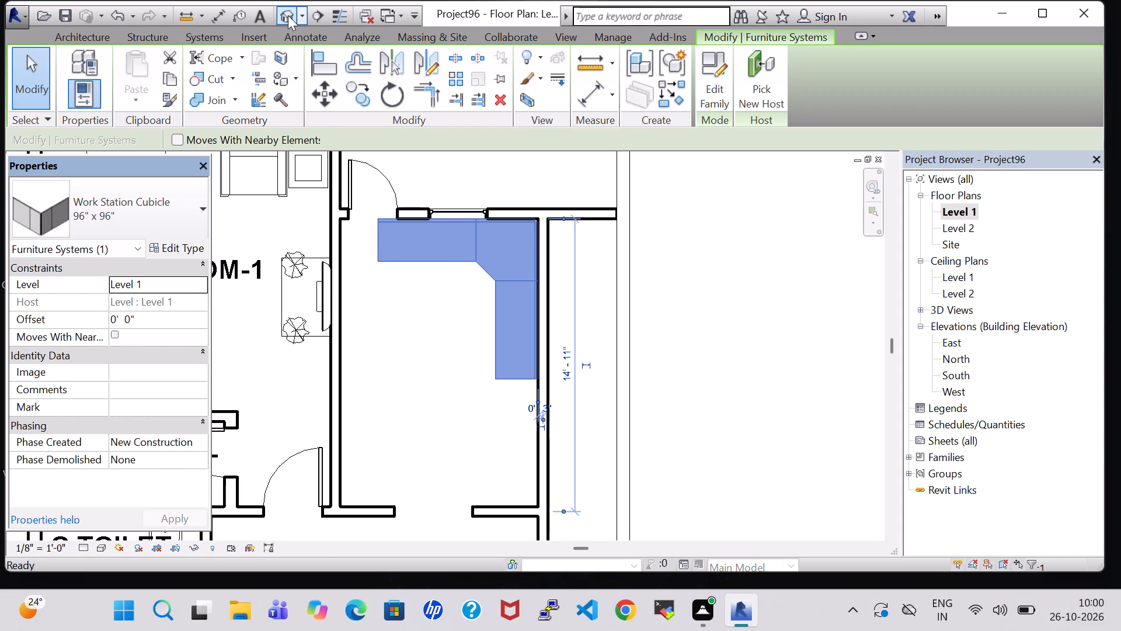
Examine the workstation cubicle in the 3D view, checking how it sits against the room's door and window.
click(288, 15)
middle_drag(691, 316, 539, 317)
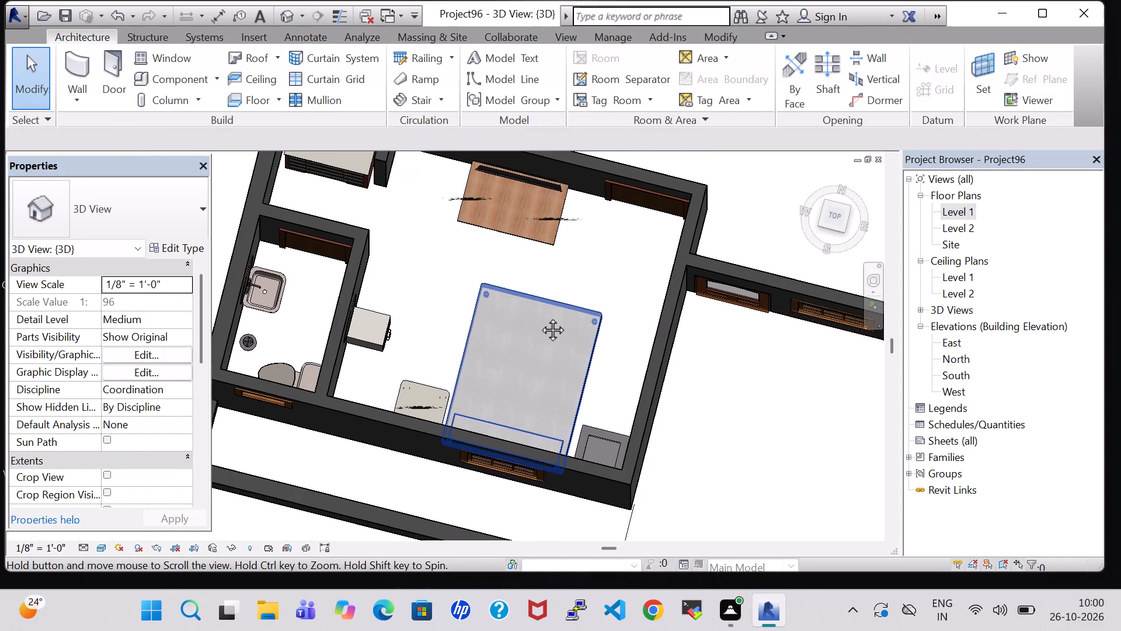
middle_drag(539, 317, 363, 316)
scroll(363, 316, up, 1)
scroll(537, 323, down, 8)
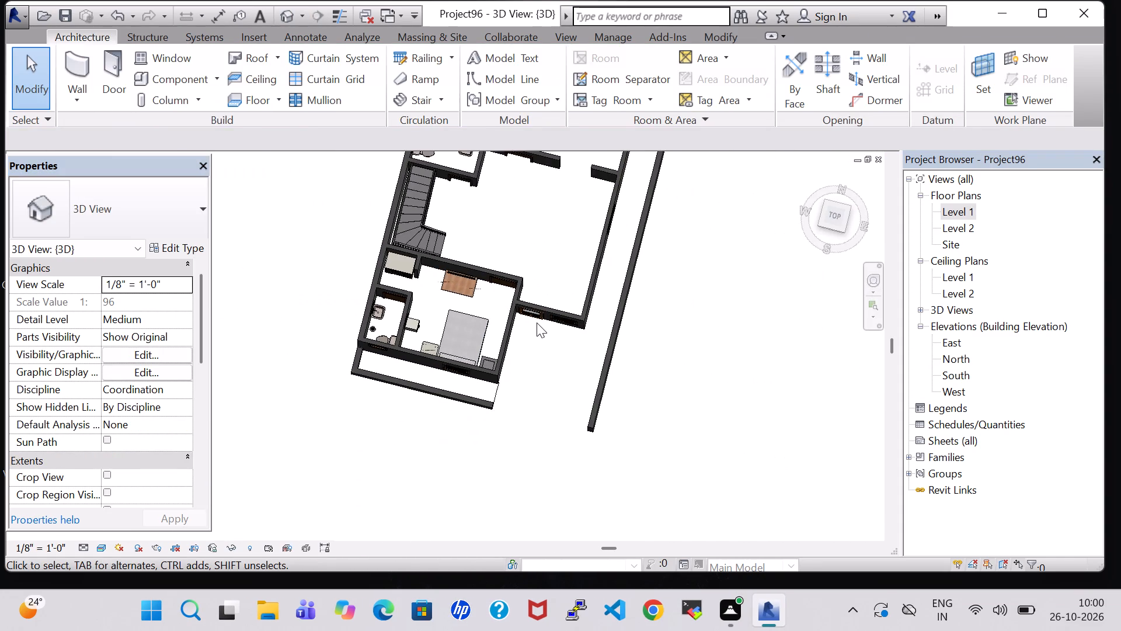
scroll(537, 323, down, 2)
middle_drag(526, 205, 585, 397)
scroll(585, 397, up, 1)
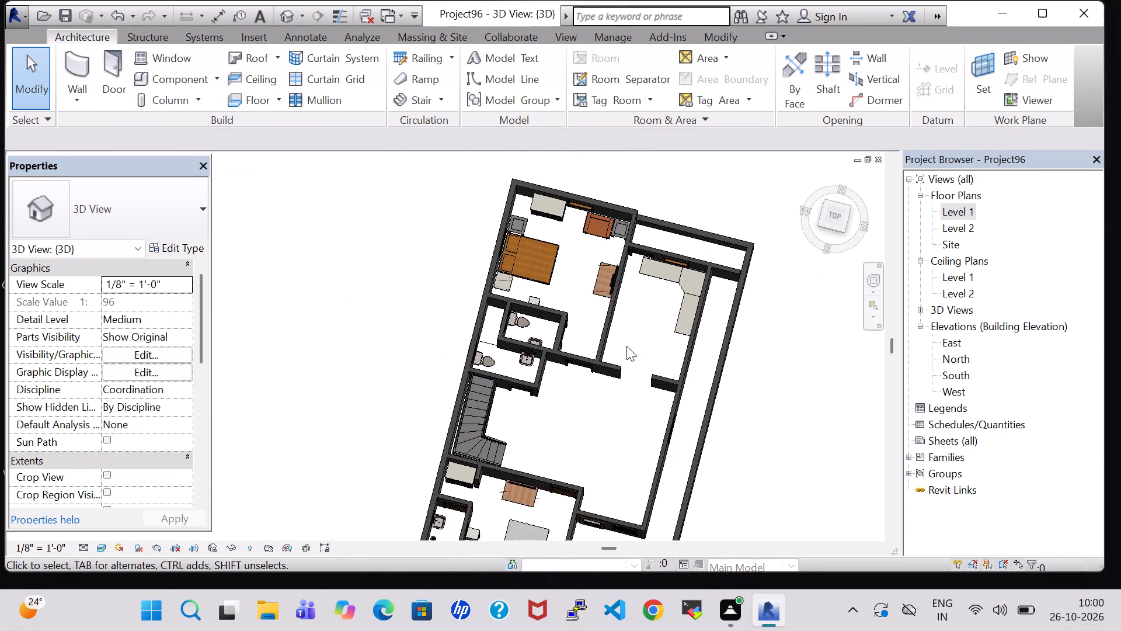
scroll(626, 344, up, 5)
shift+middle_drag(649, 331, 681, 206)
shift+scroll(649, 331, up, 1)
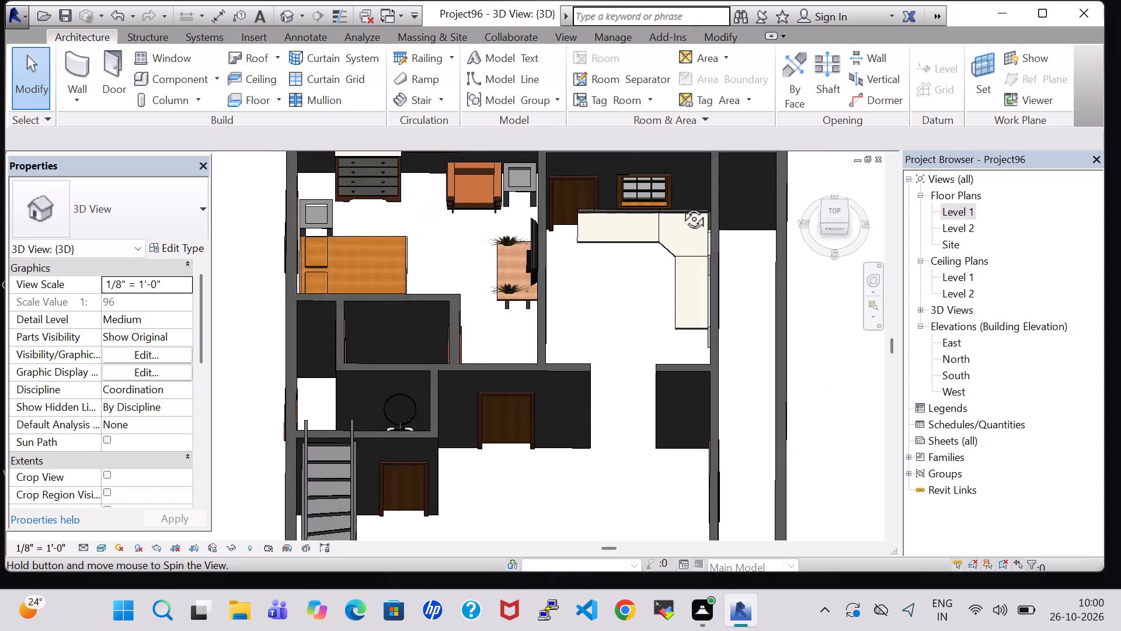
shift+middle_drag(681, 206, 674, 161)
scroll(643, 221, up, 9)
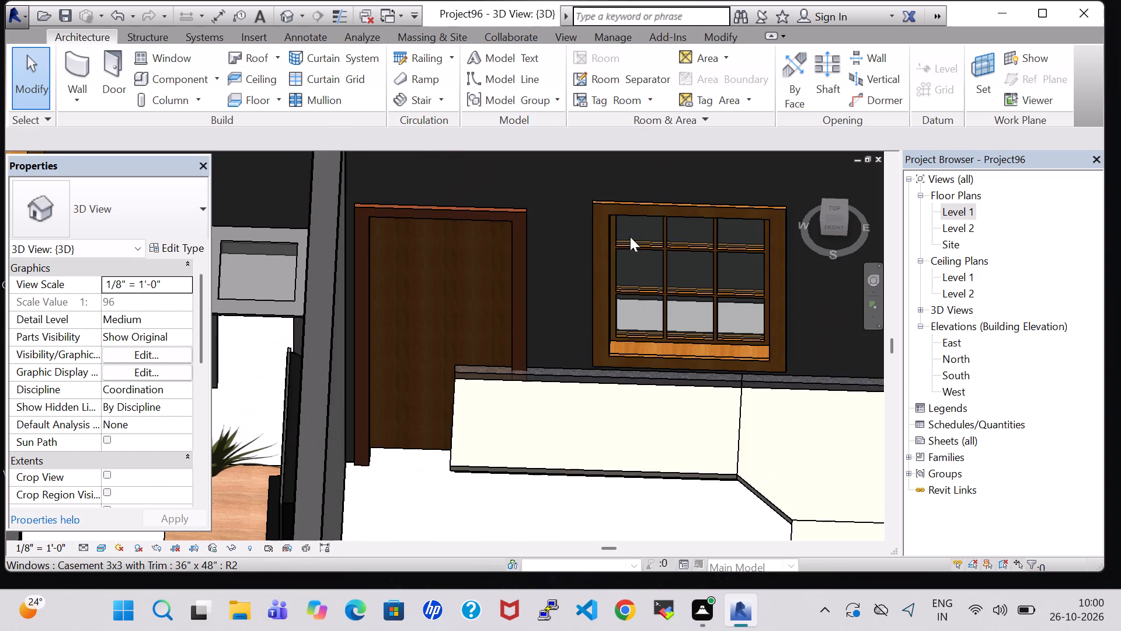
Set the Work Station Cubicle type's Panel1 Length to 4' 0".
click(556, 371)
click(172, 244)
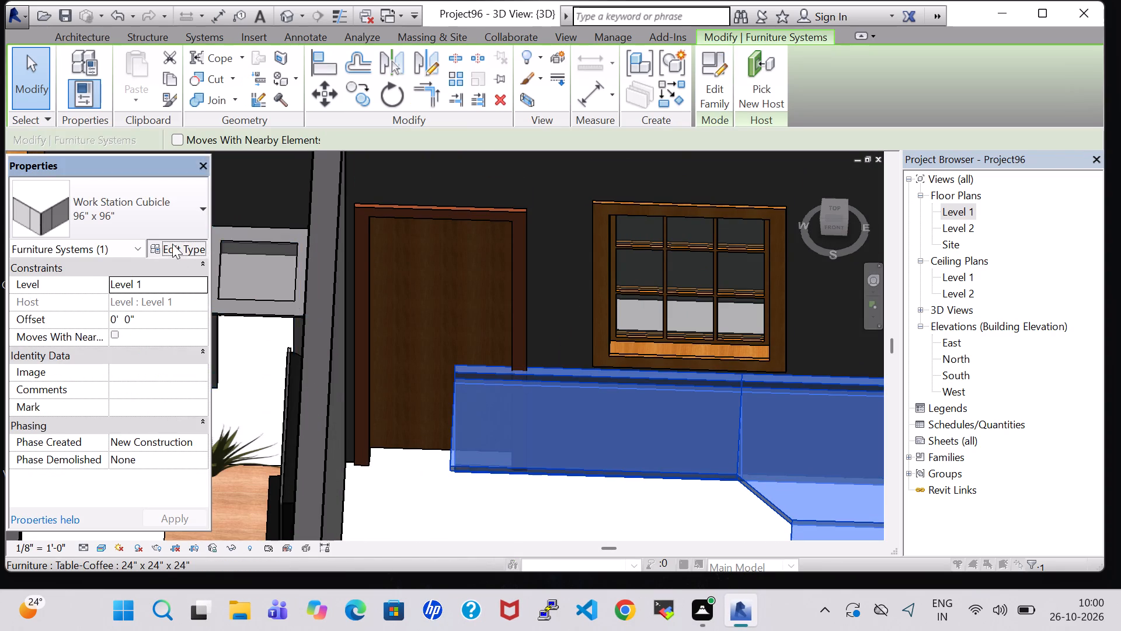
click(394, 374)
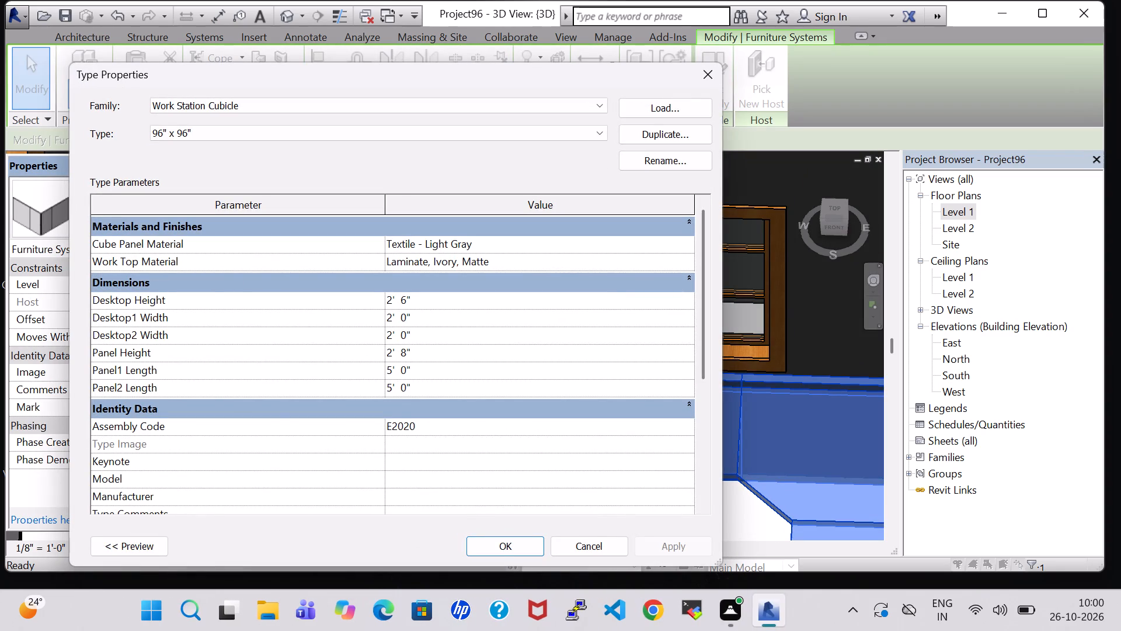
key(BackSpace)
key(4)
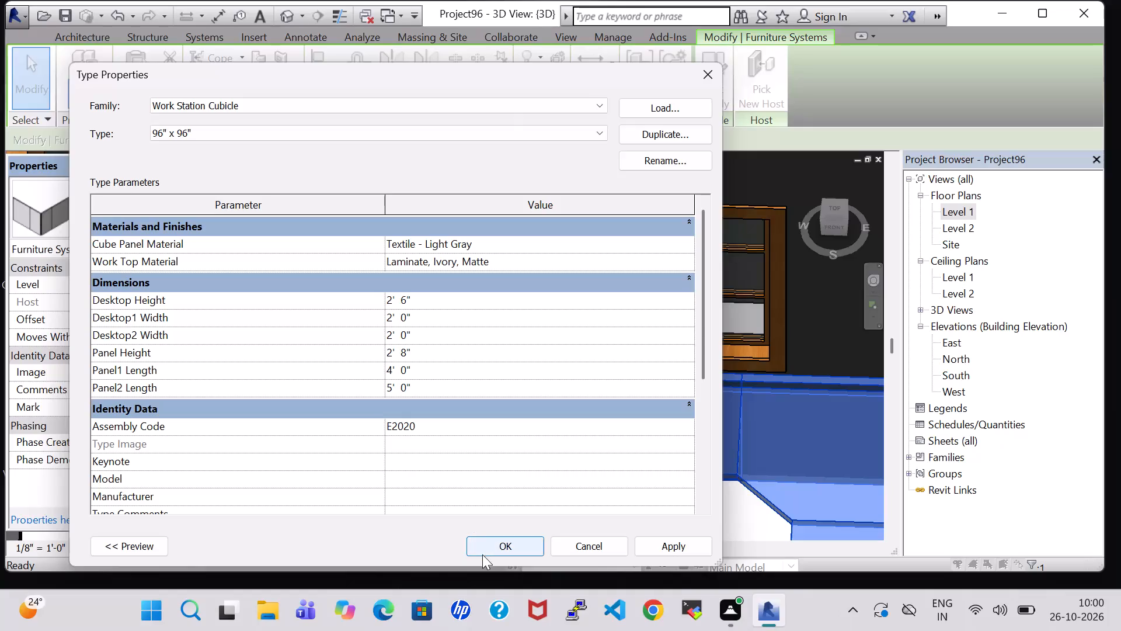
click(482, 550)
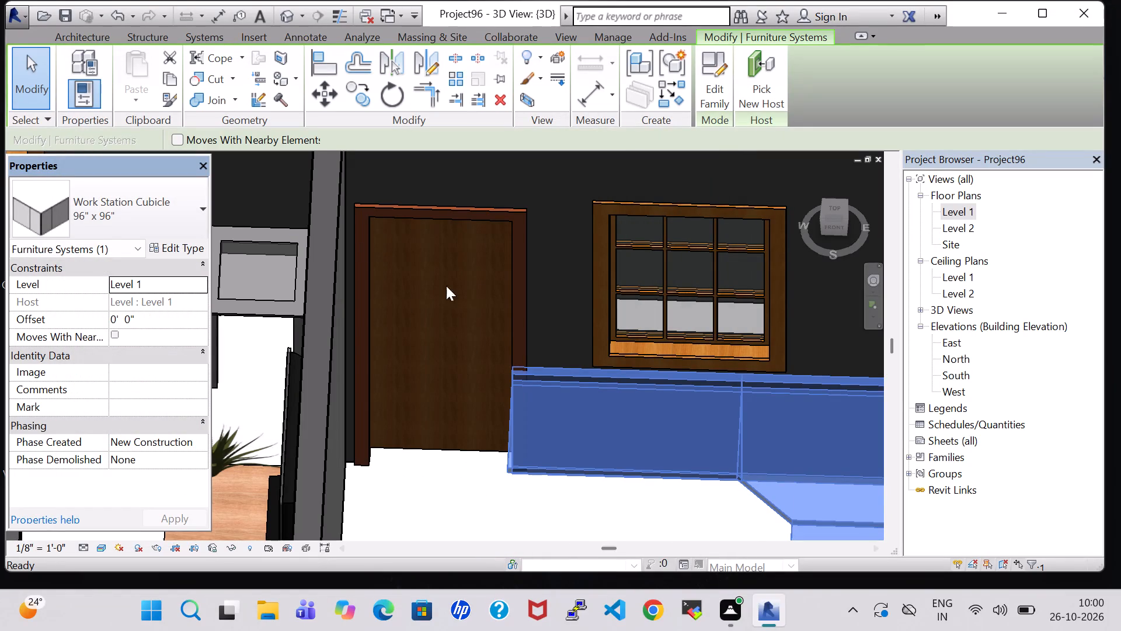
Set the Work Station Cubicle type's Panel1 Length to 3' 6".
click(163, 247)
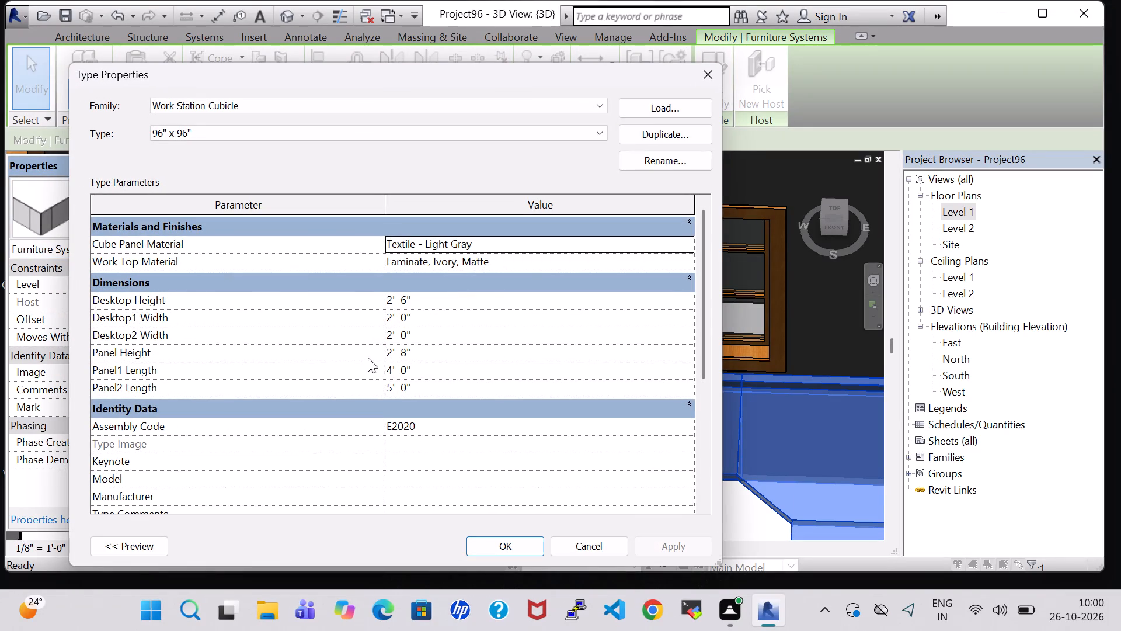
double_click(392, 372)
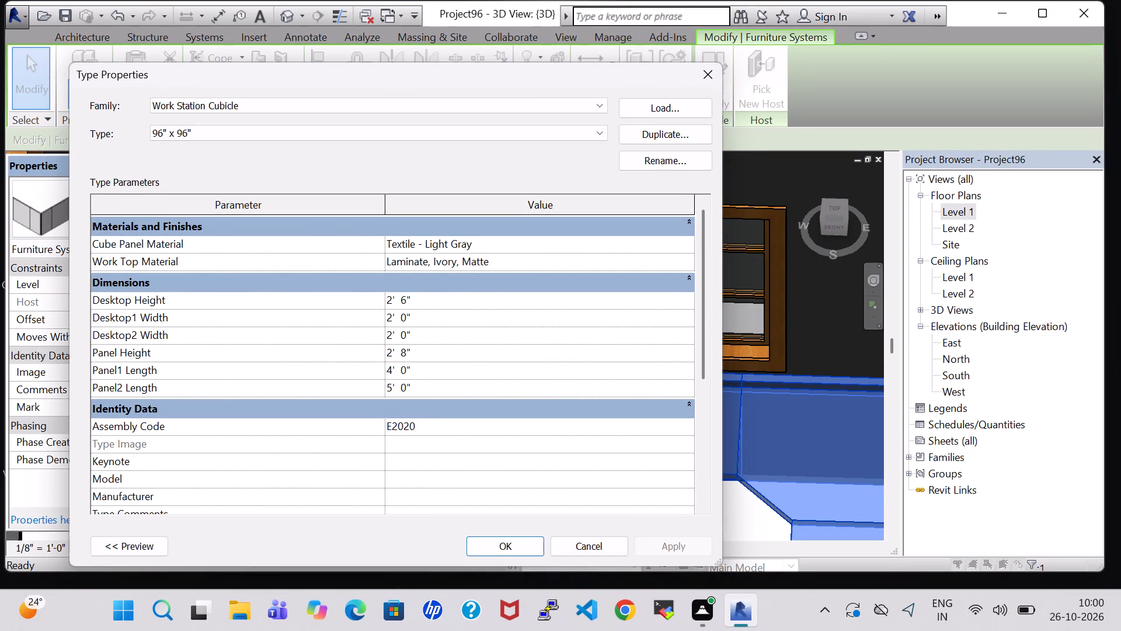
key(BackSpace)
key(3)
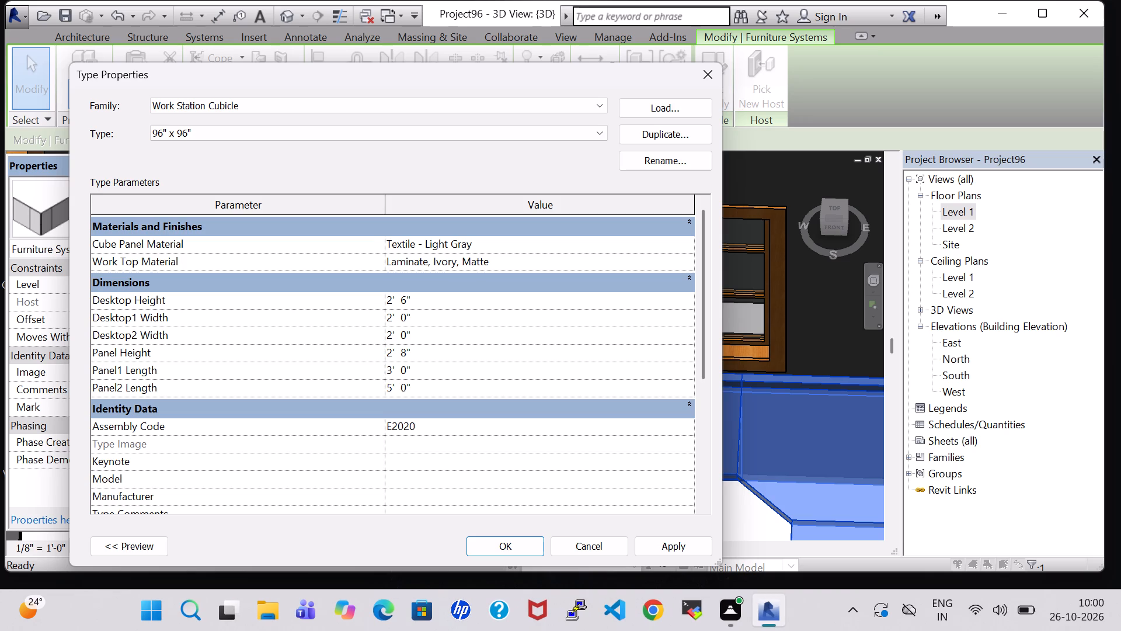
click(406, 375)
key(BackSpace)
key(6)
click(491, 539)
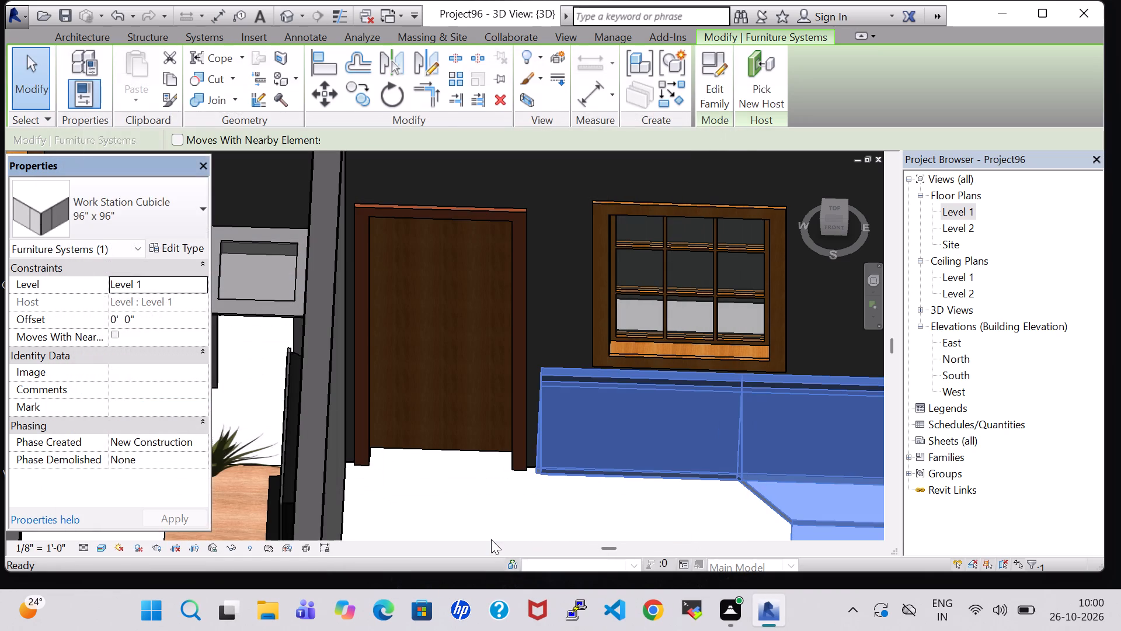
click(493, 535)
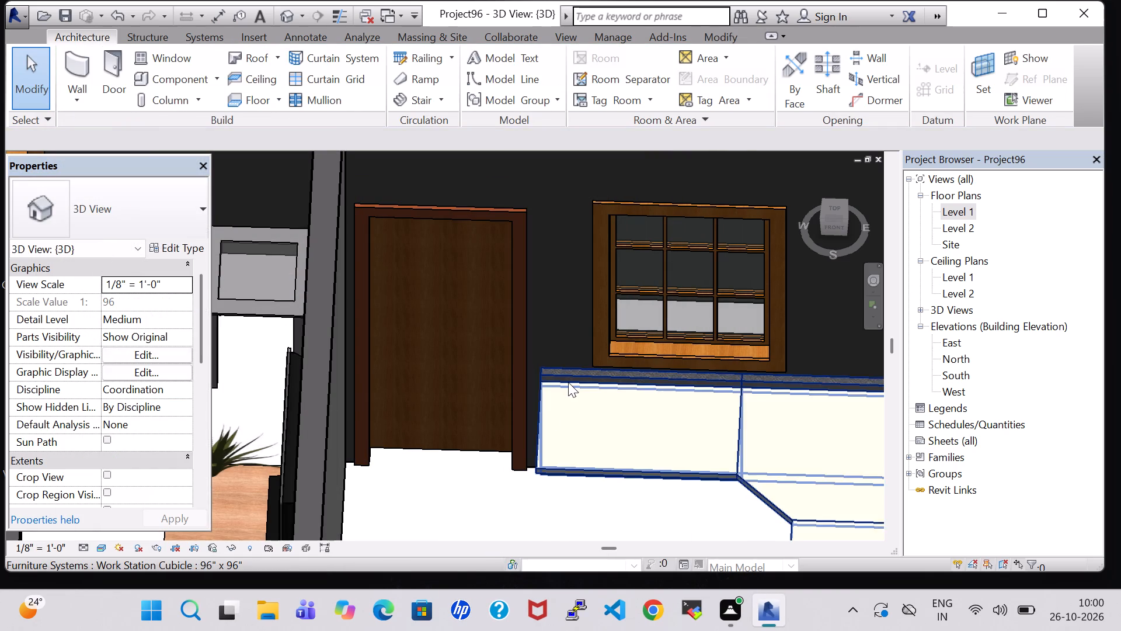
Set the Work Station Cubicle type's Panel1 Length to 3' 3".
click(569, 380)
click(186, 250)
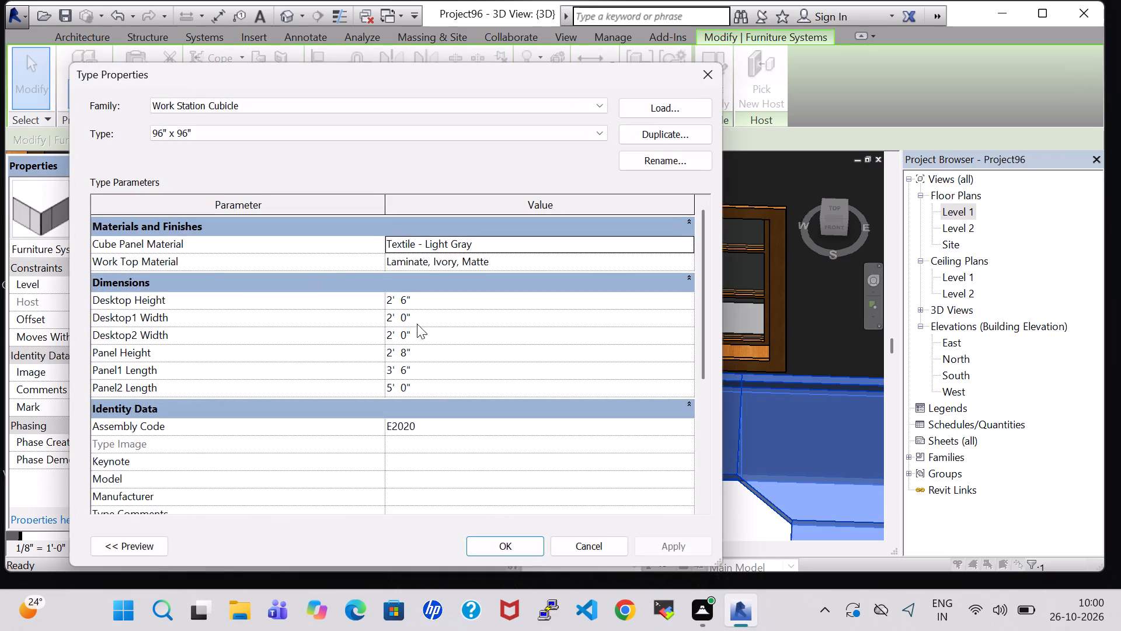
click(406, 375)
key(BackSpace)
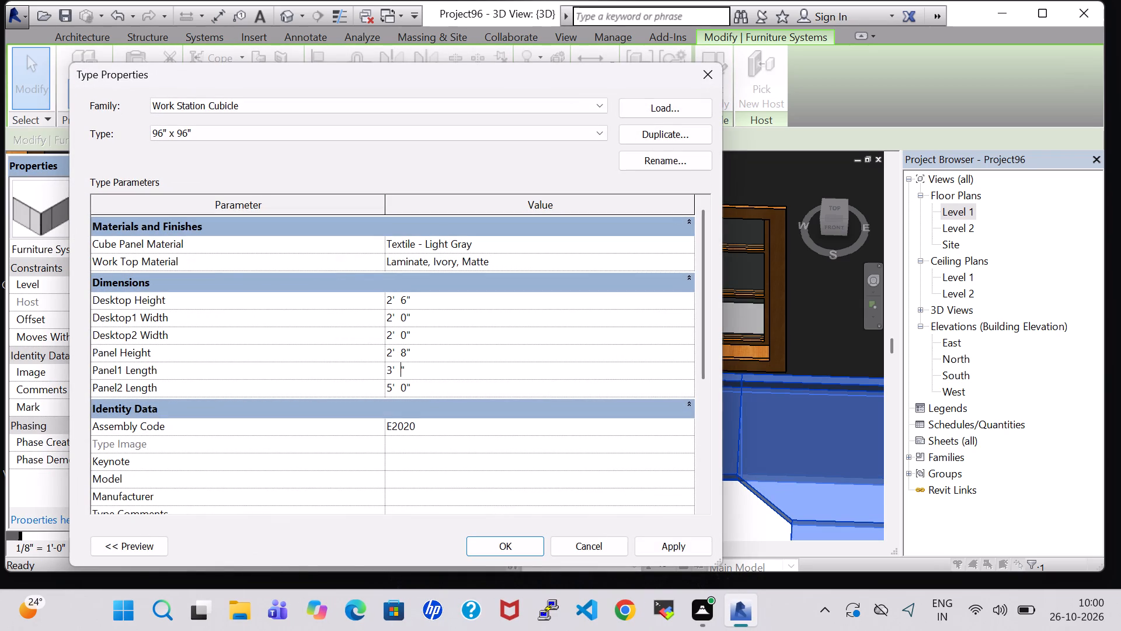
key(3)
click(516, 547)
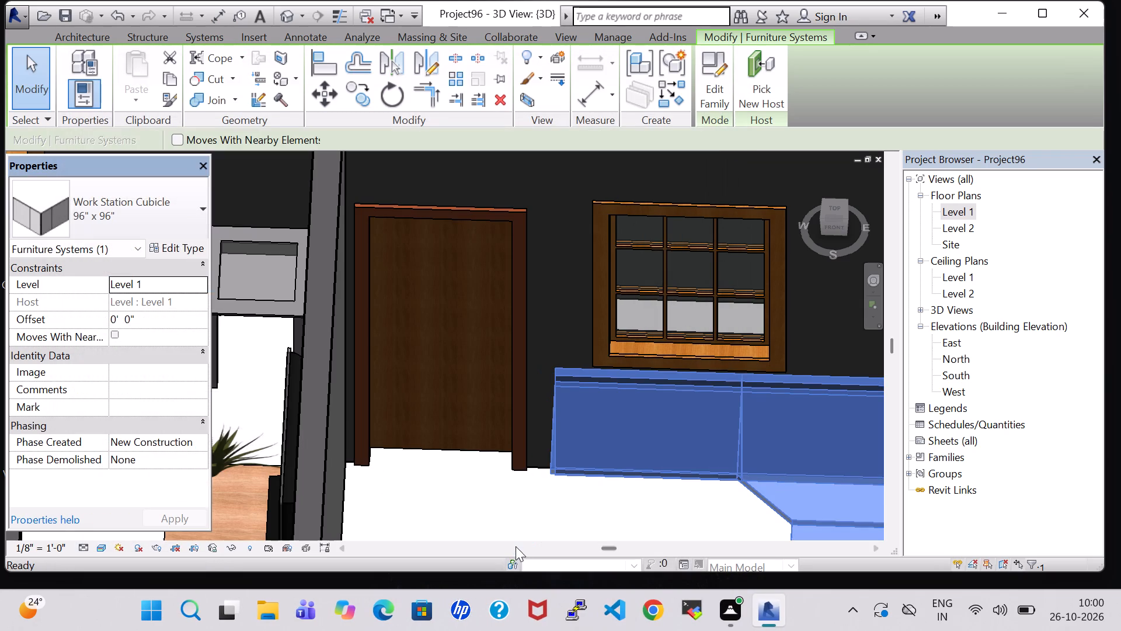
click(480, 519)
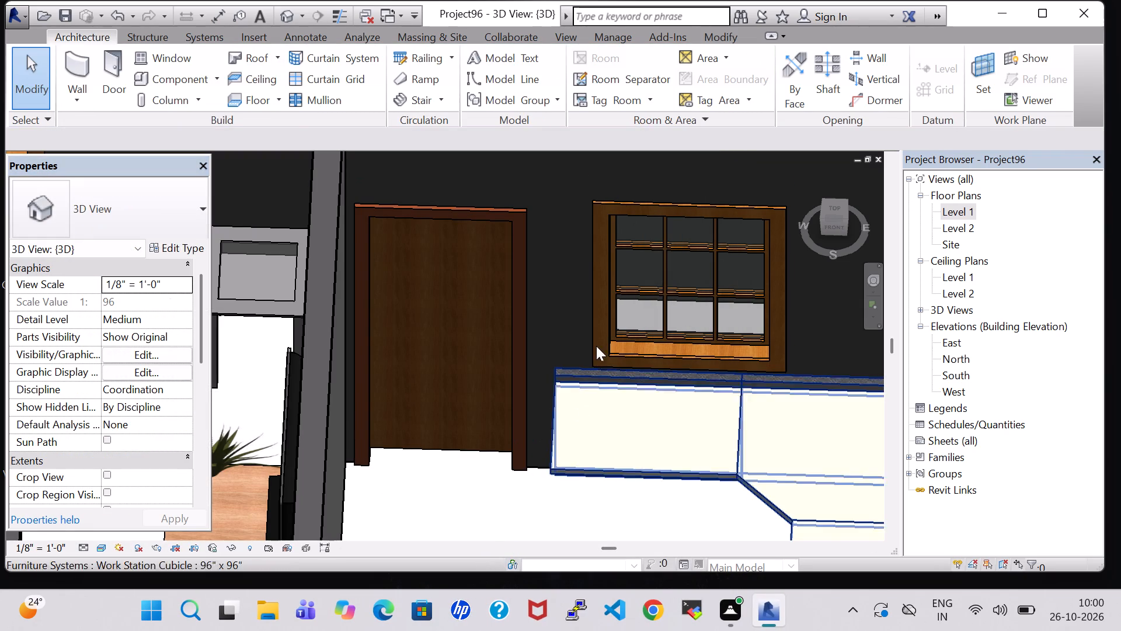
shift+middle_drag(560, 268, 572, 331)
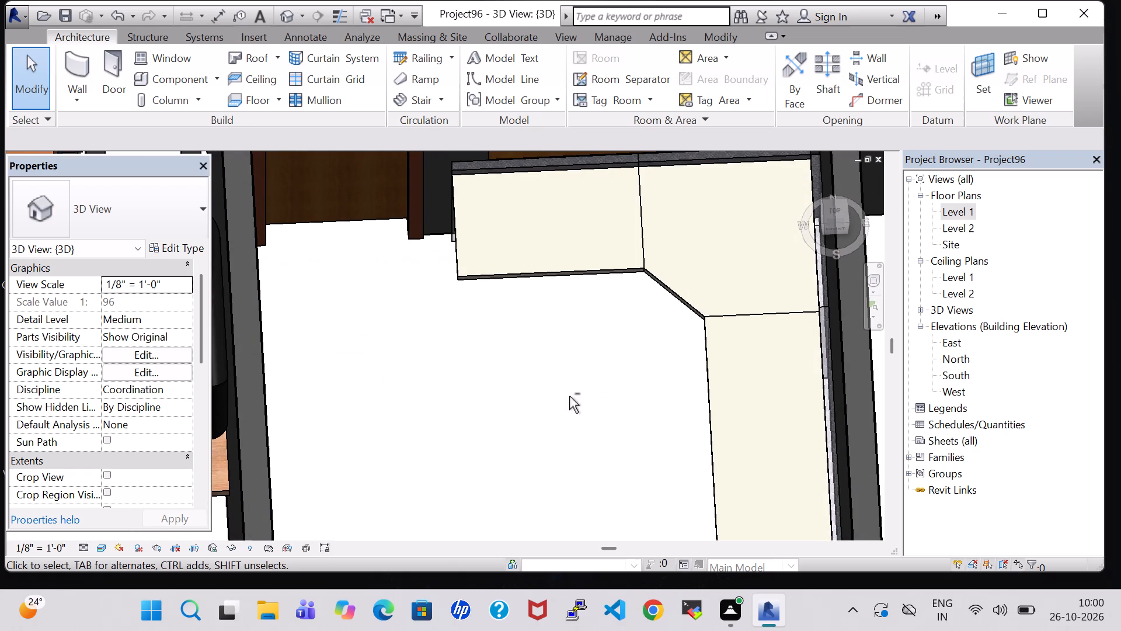
Load the Cook Top-4 Unit family from the Domestic folder of Specialty Equipment into the Level 1 floor plan.
shift+middle_drag(569, 396, 571, 362)
middle_drag(582, 456, 564, 326)
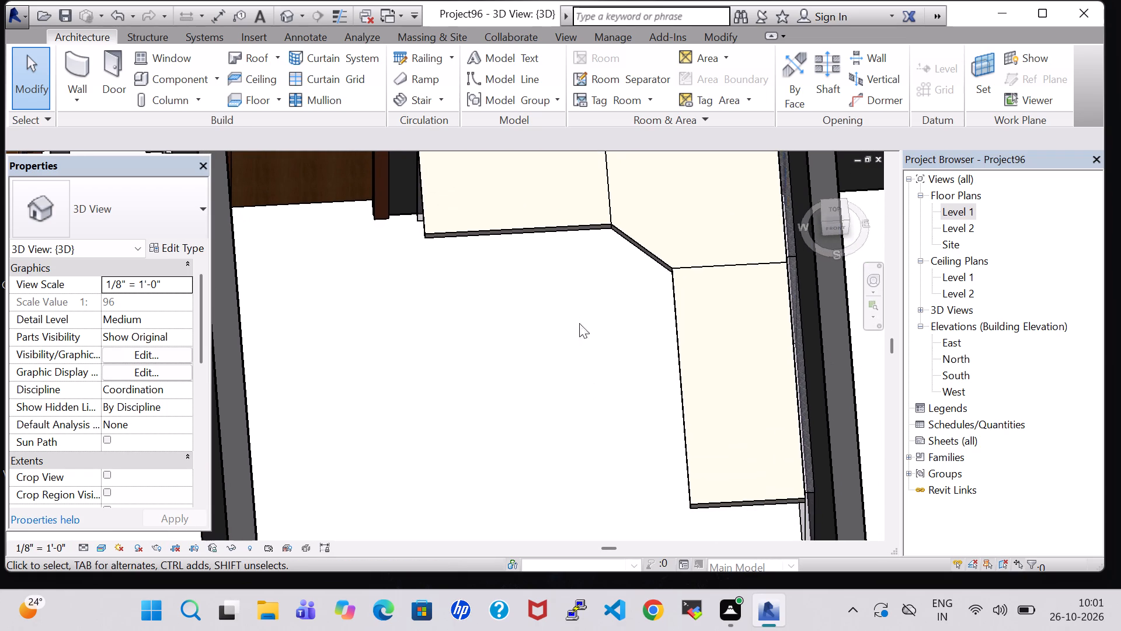
double_click(948, 209)
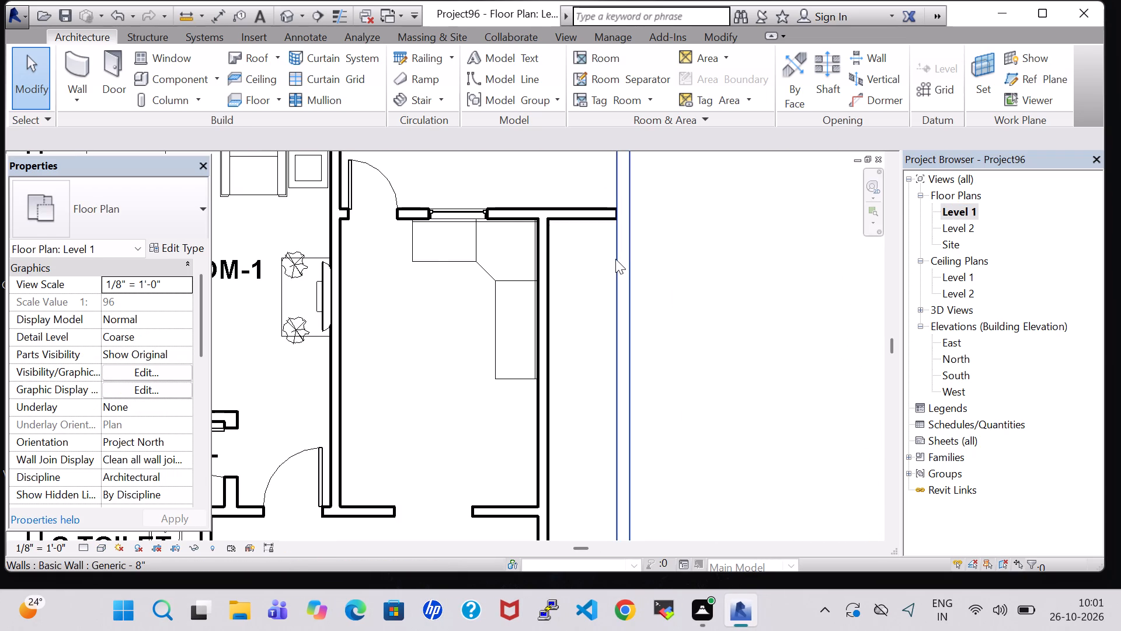
scroll(615, 259, down, 2)
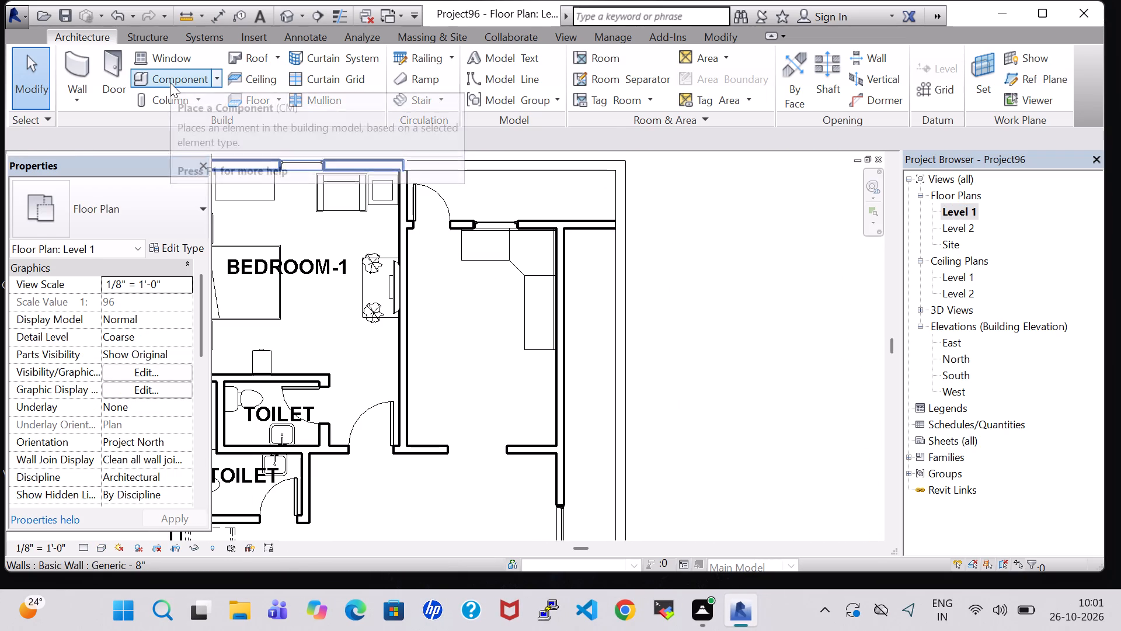
click(170, 82)
click(714, 90)
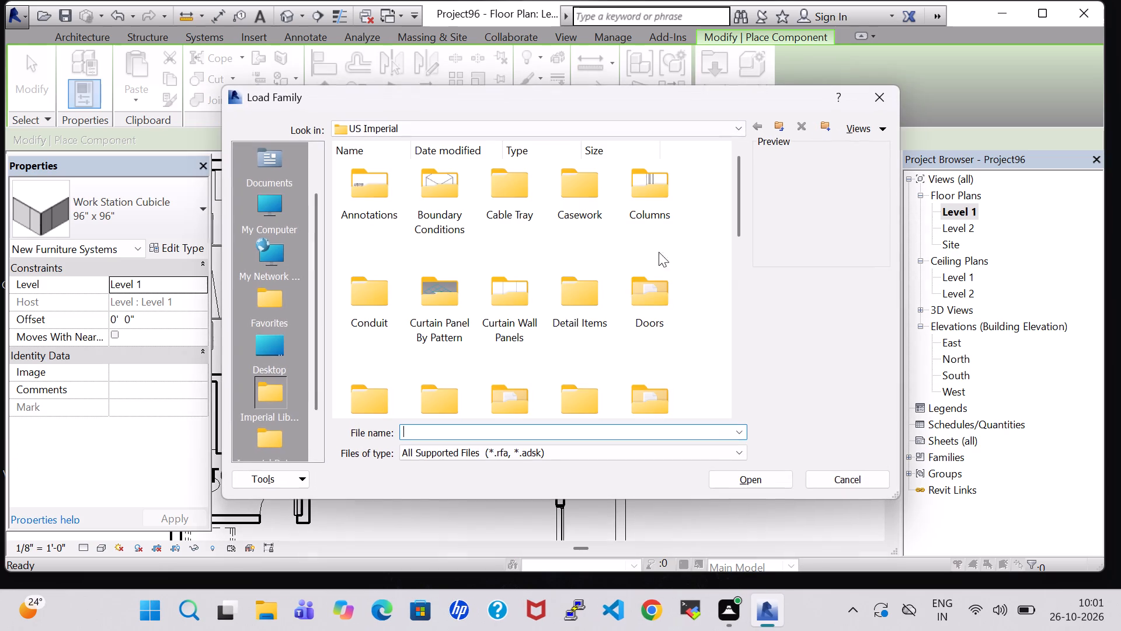
click(660, 393)
key(p)
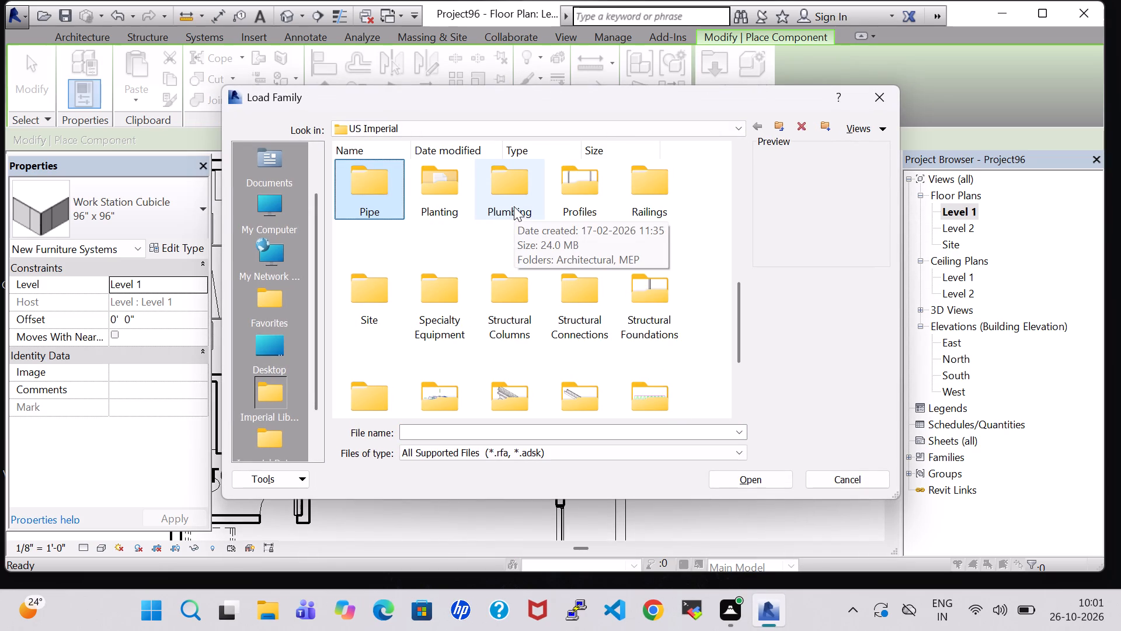
key(s)
double_click(458, 293)
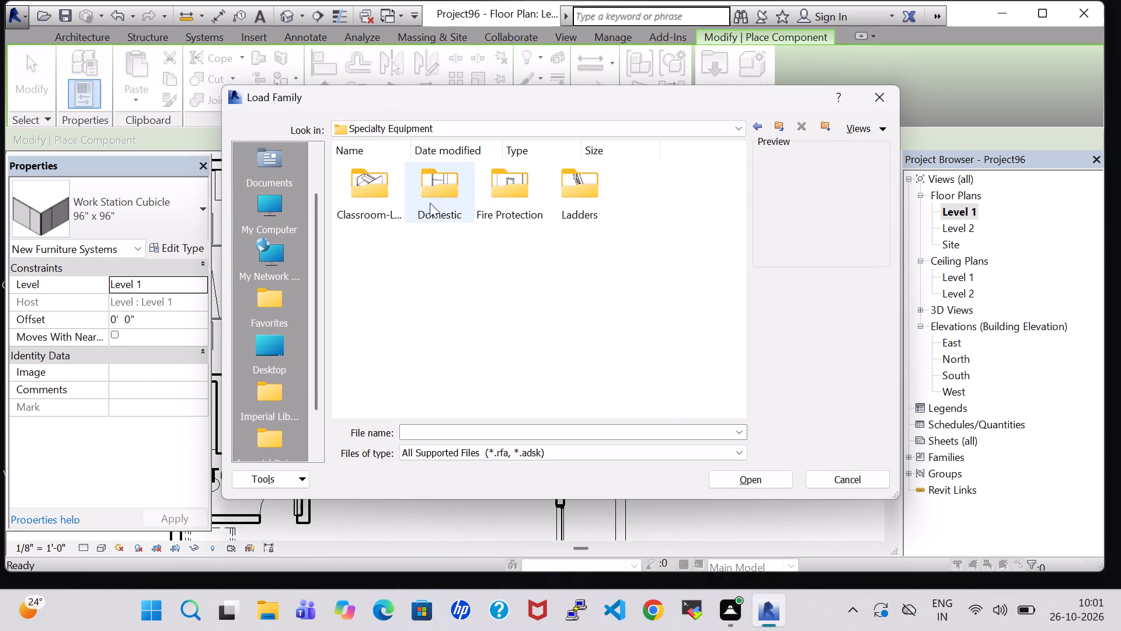
double_click(431, 201)
click(434, 202)
click(763, 484)
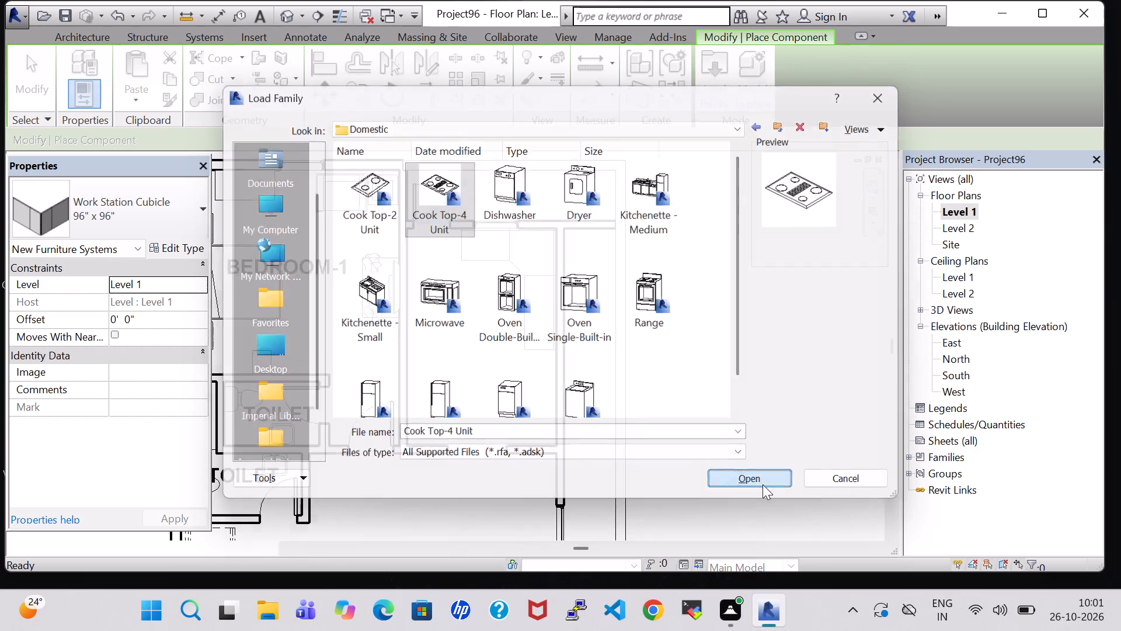
Place the 36" x 20" Cook Top-4 Unit on the counter's short leg, in front of the window.
scroll(486, 254, up, 7)
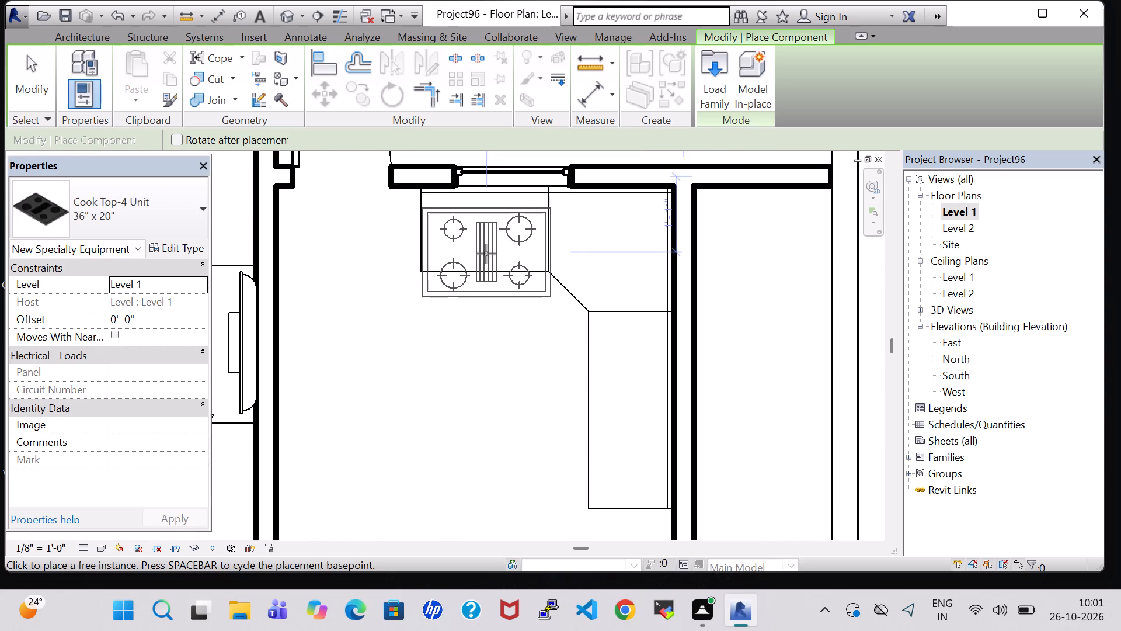
scroll(507, 238, up, 7)
middle_drag(507, 238, 511, 358)
scroll(511, 358, up, 1)
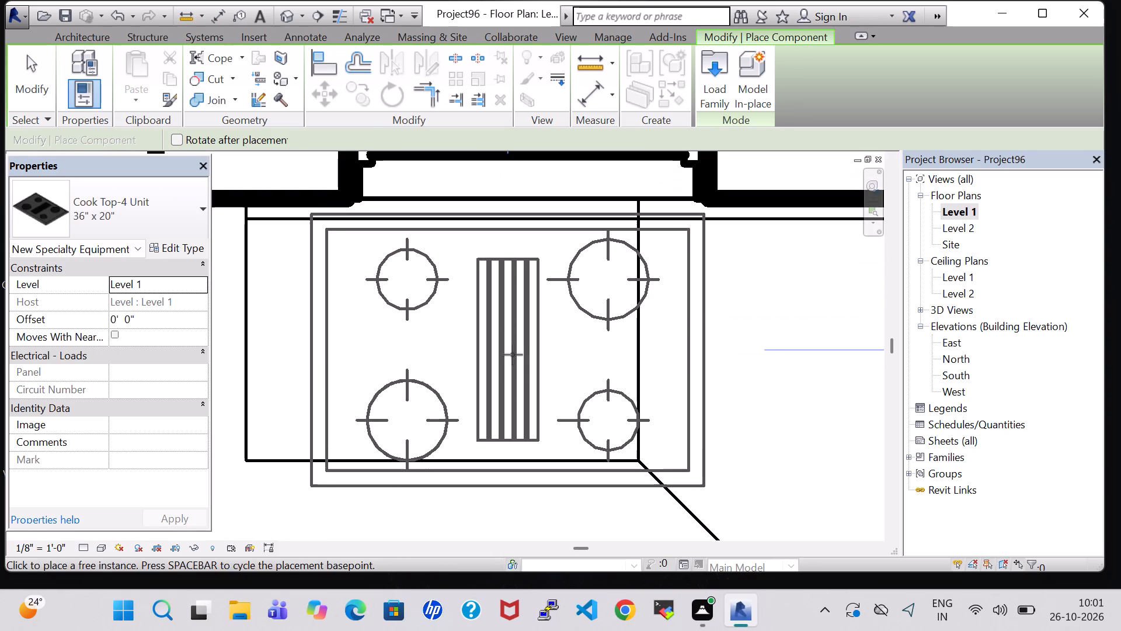
click(516, 355)
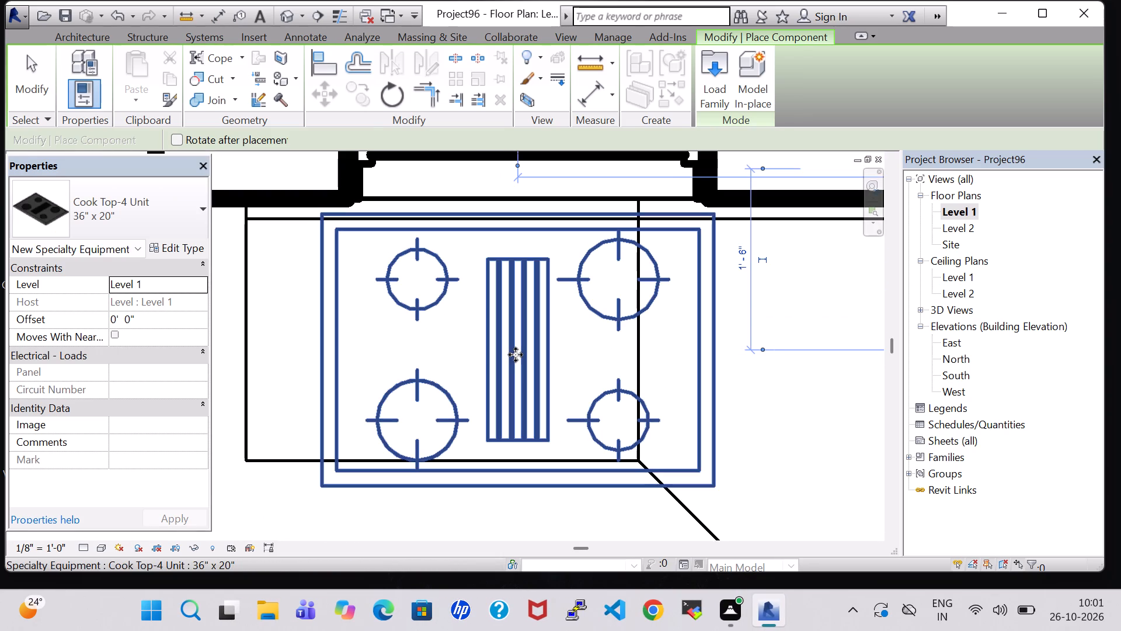
key(Escape)
key(Escape)
Set the Work Station Cubicle type's Desktop1 Width and Desktop2 Width to 2' 4".
click(297, 462)
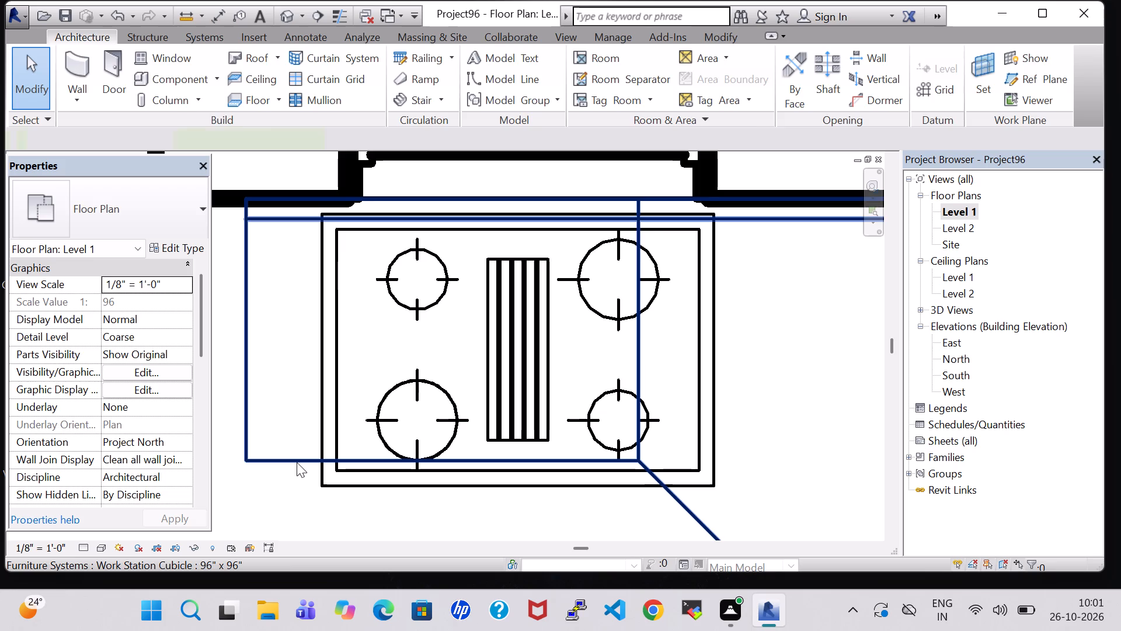
click(173, 244)
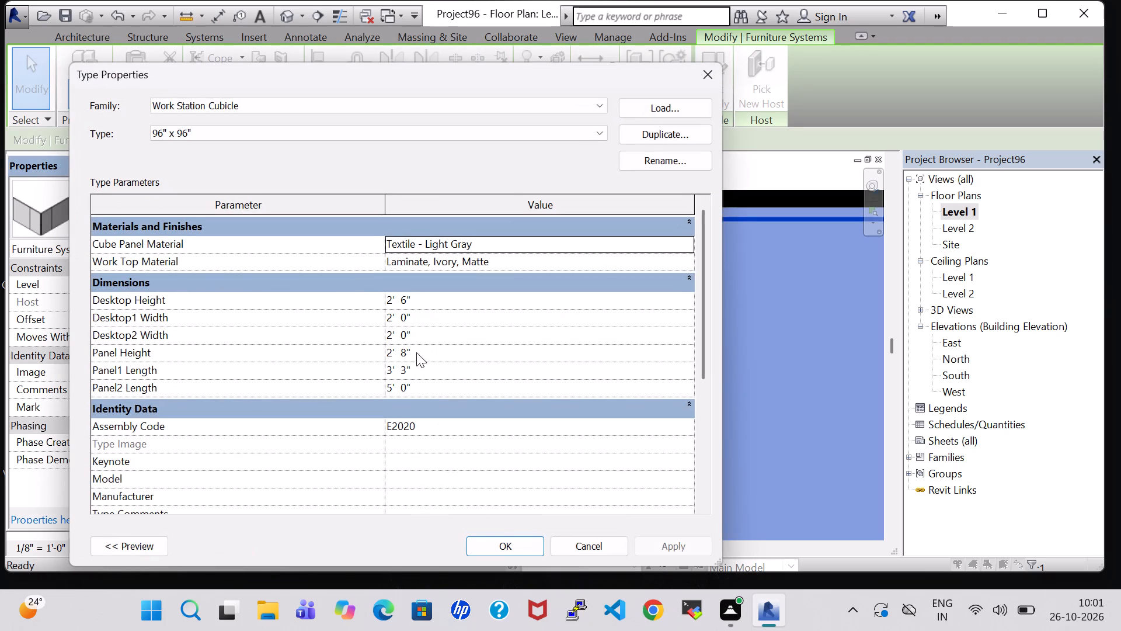
click(408, 320)
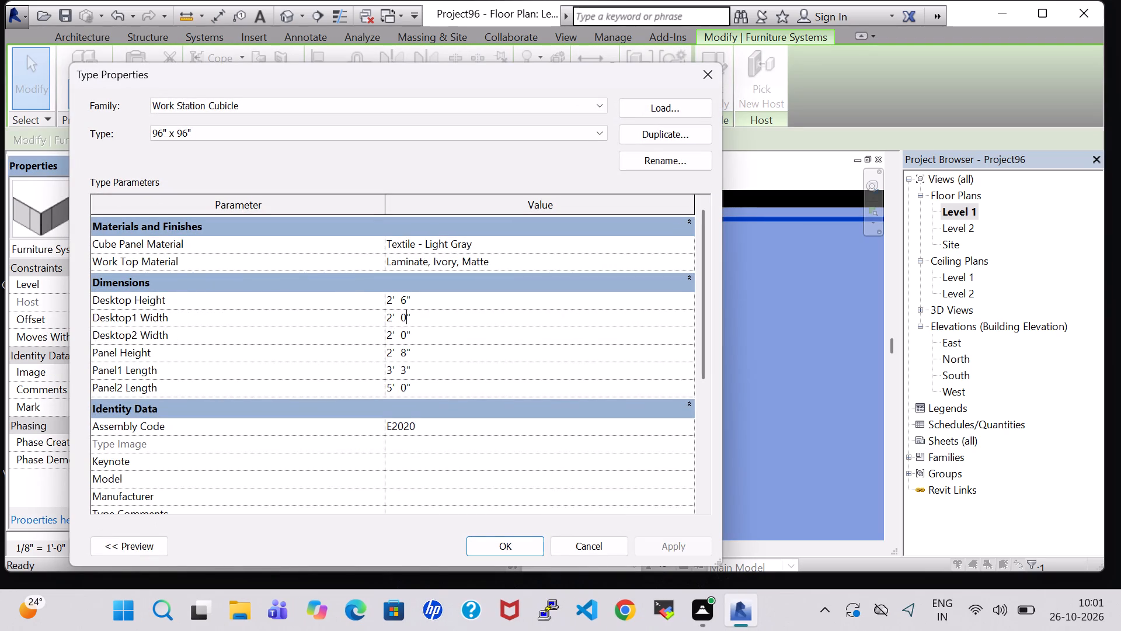
key(BackSpace)
key(4)
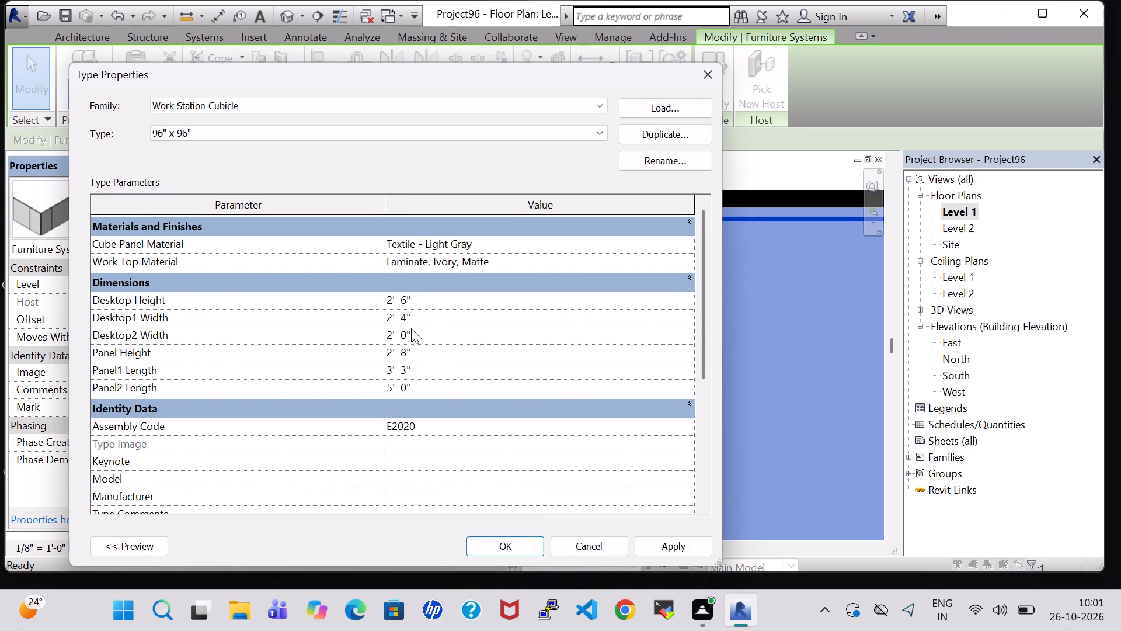
click(407, 339)
key(BackSpace)
key(4)
click(489, 547)
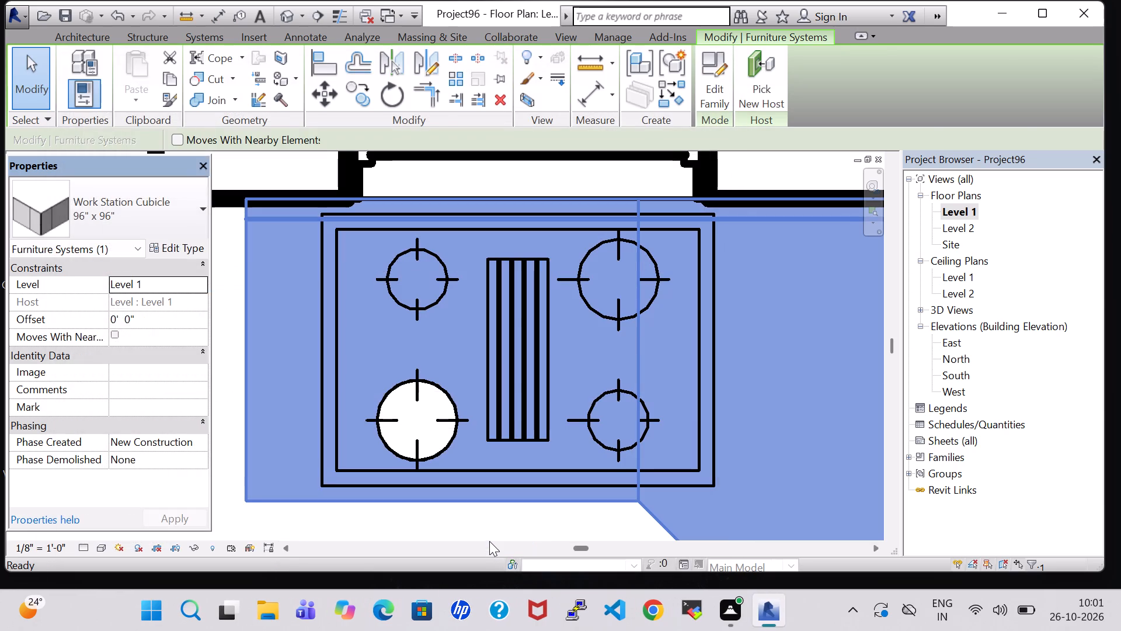
click(492, 531)
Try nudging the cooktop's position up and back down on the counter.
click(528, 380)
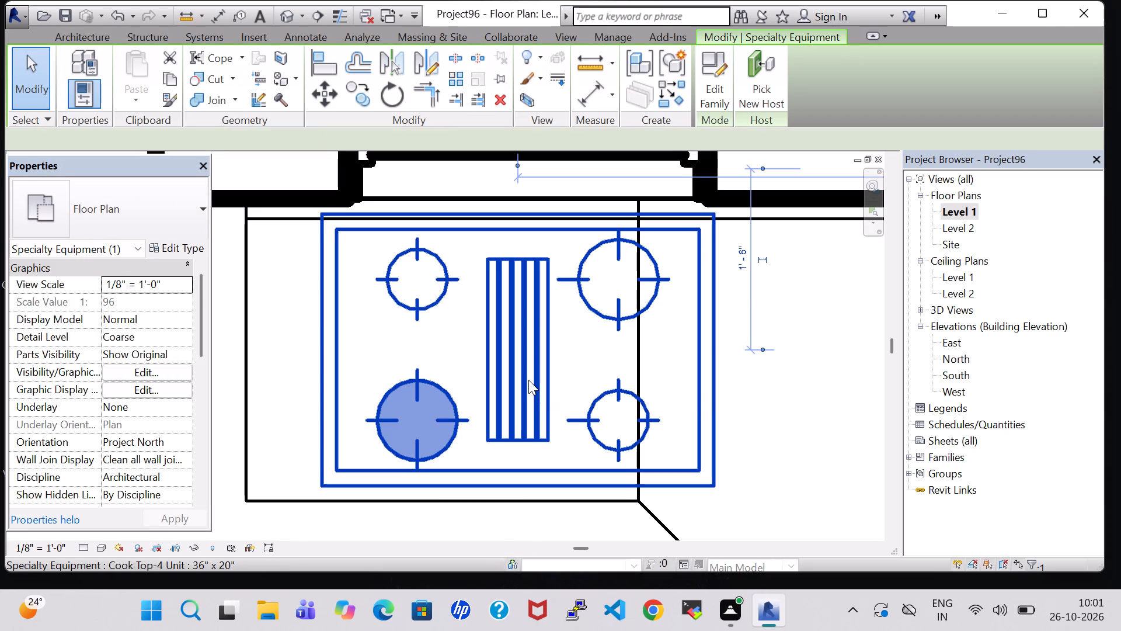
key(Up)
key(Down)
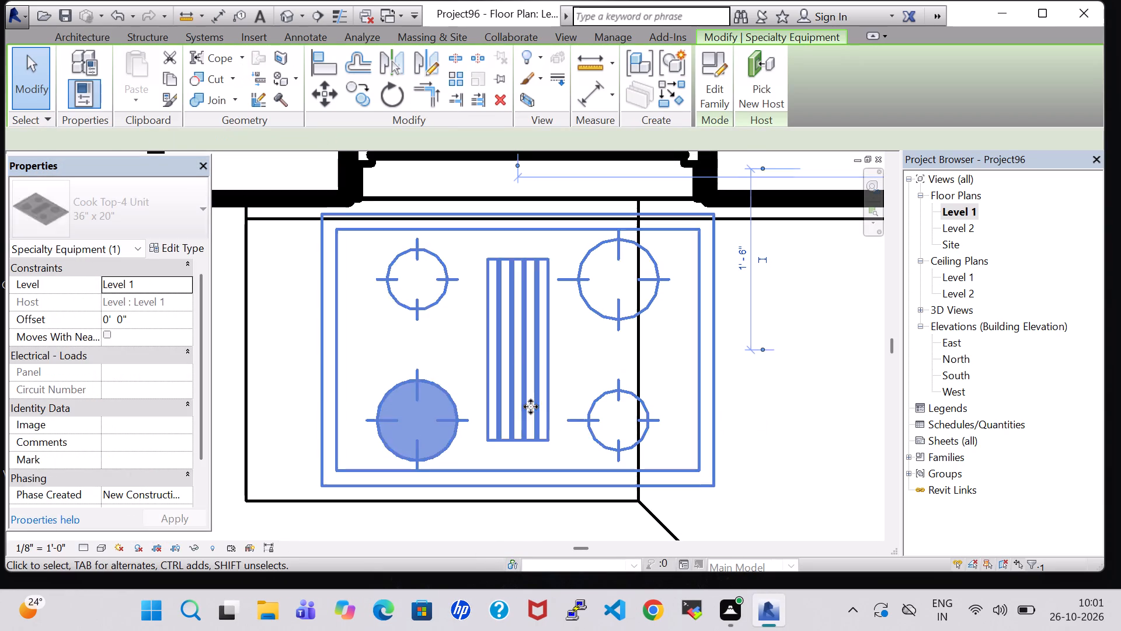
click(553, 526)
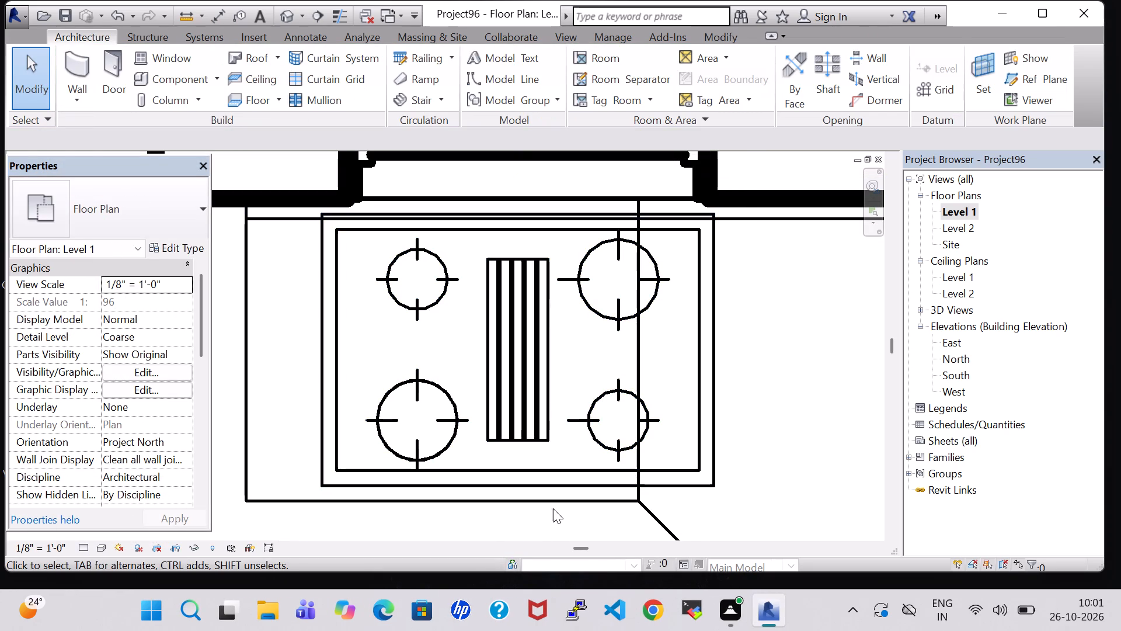
Load the Refrigerator family from the Domestic folder of Specialty Equipment.
scroll(553, 508, down, 8)
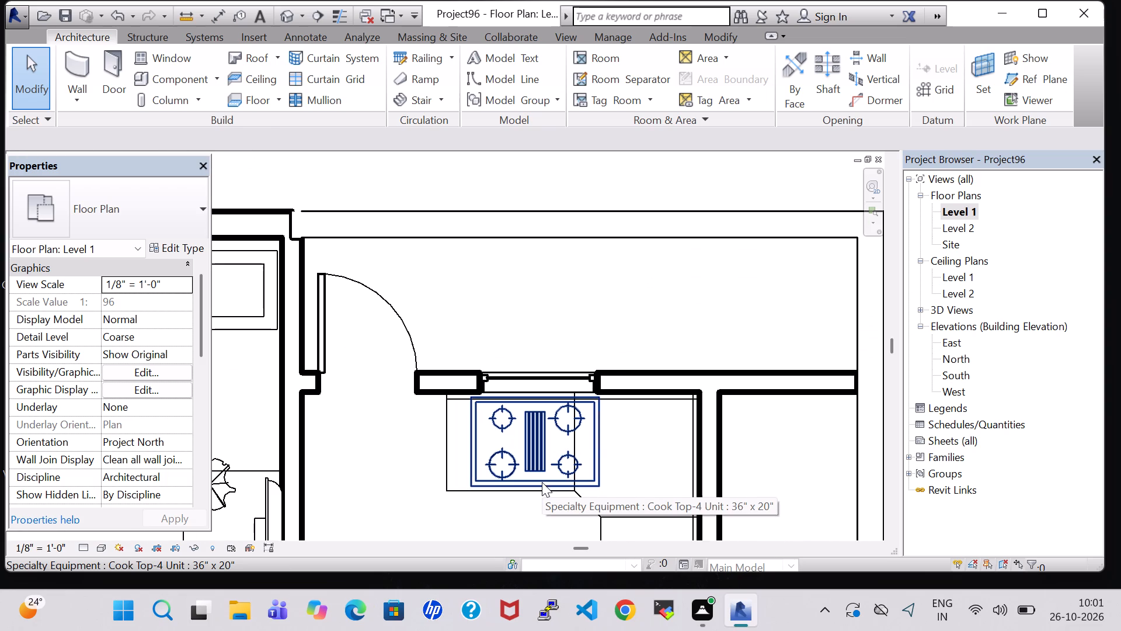
scroll(657, 396, down, 4)
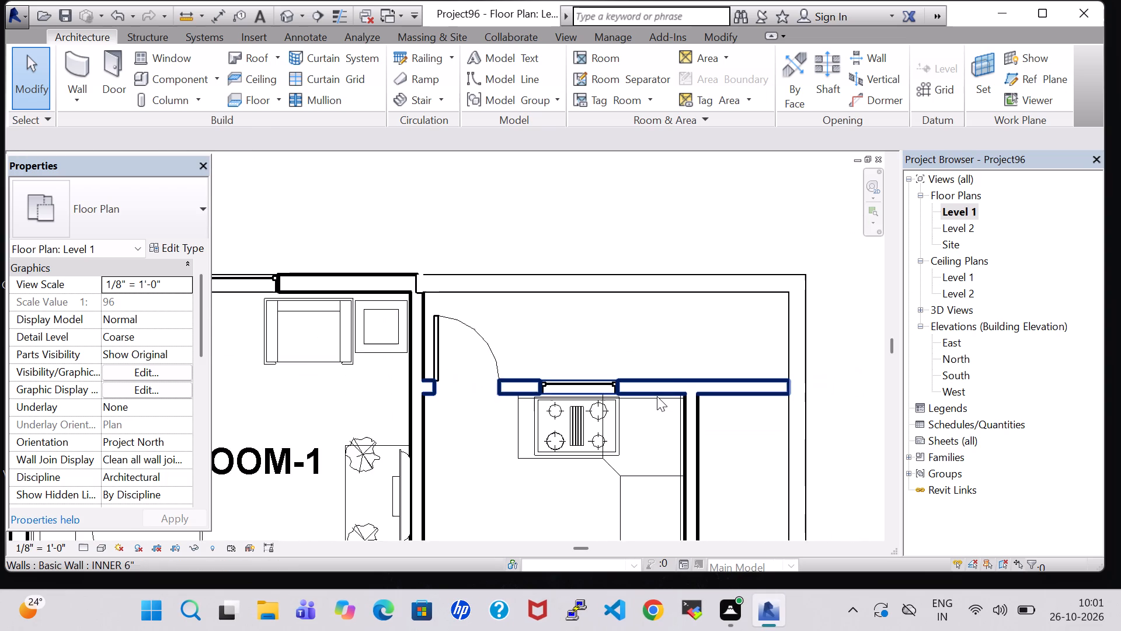
middle_drag(657, 396, 658, 257)
middle_drag(630, 343, 652, 255)
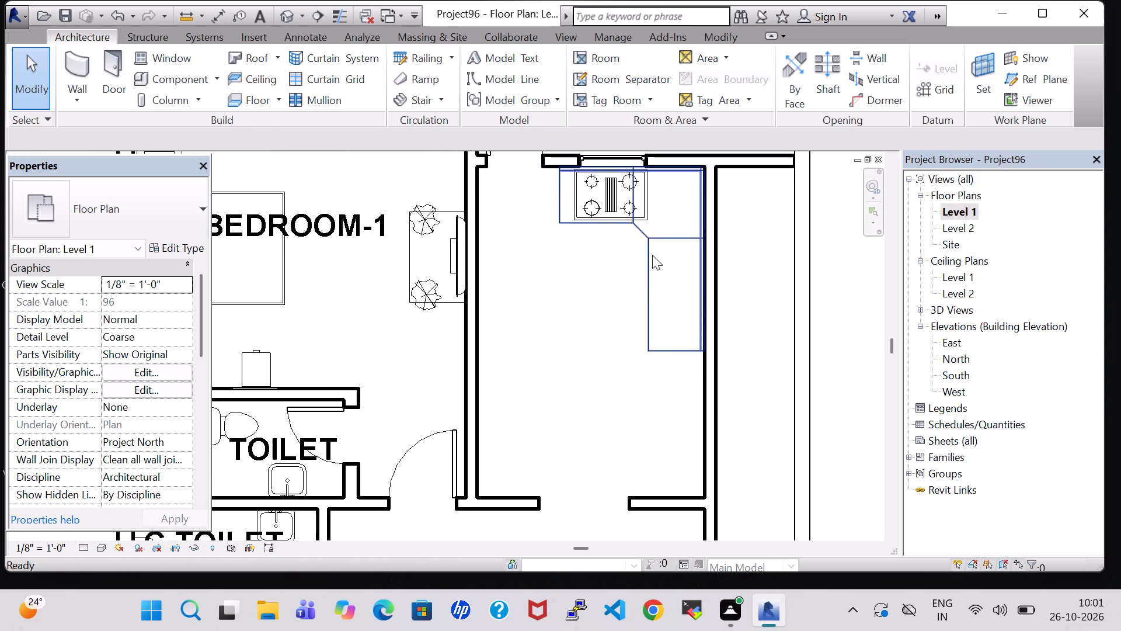
click(175, 80)
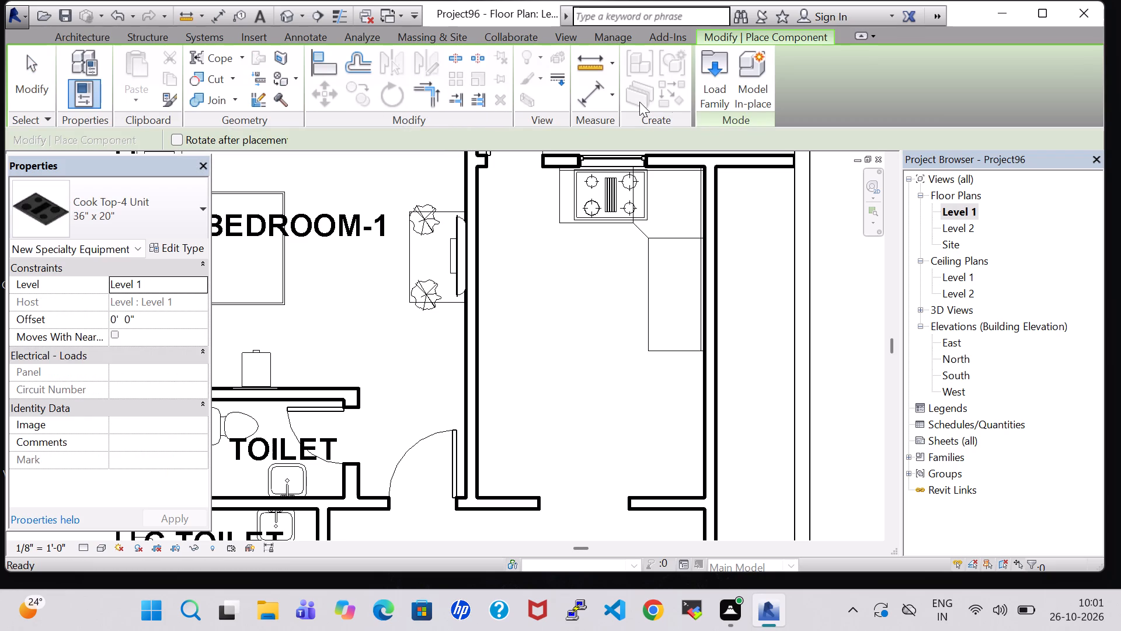
click(699, 95)
click(461, 318)
key(s)
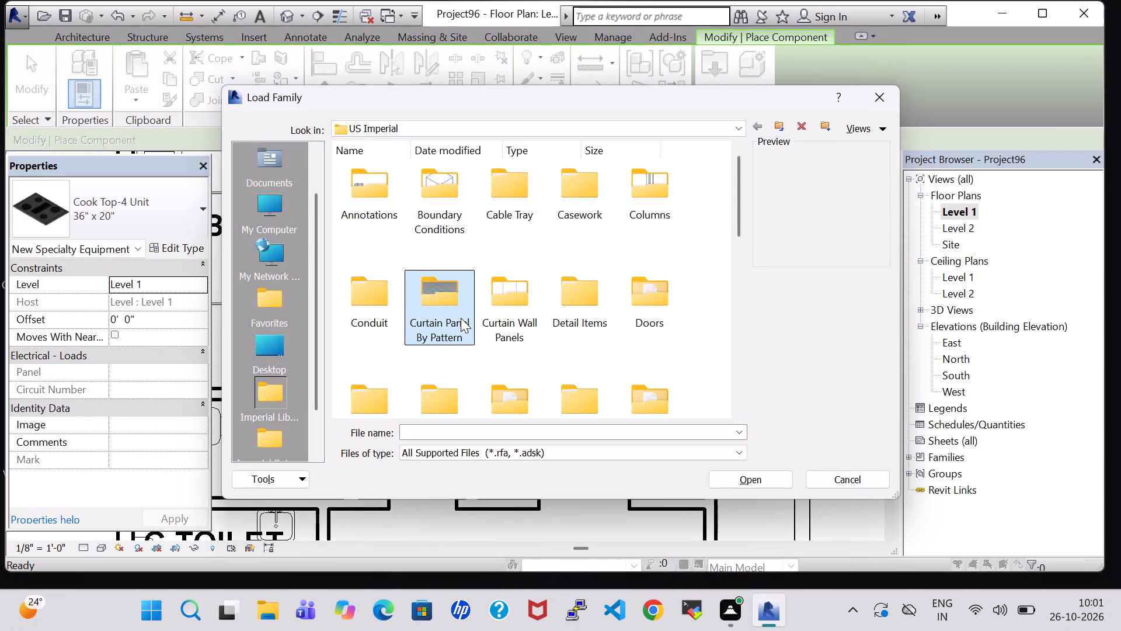
triple_click(431, 219)
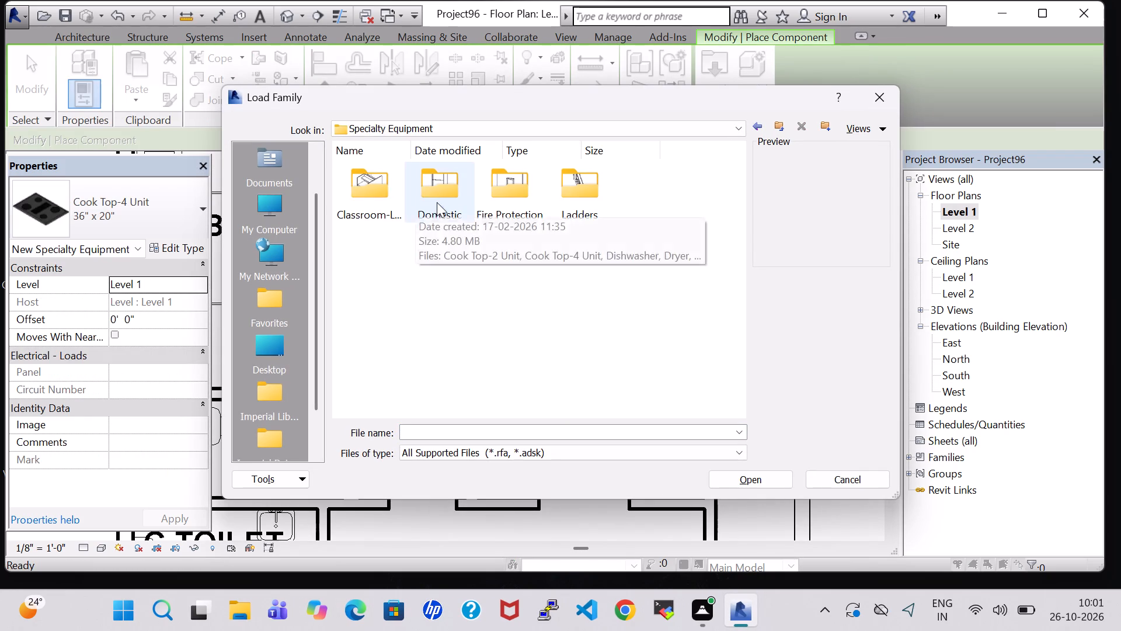
double_click(437, 202)
scroll(472, 262, down, 2)
click(451, 363)
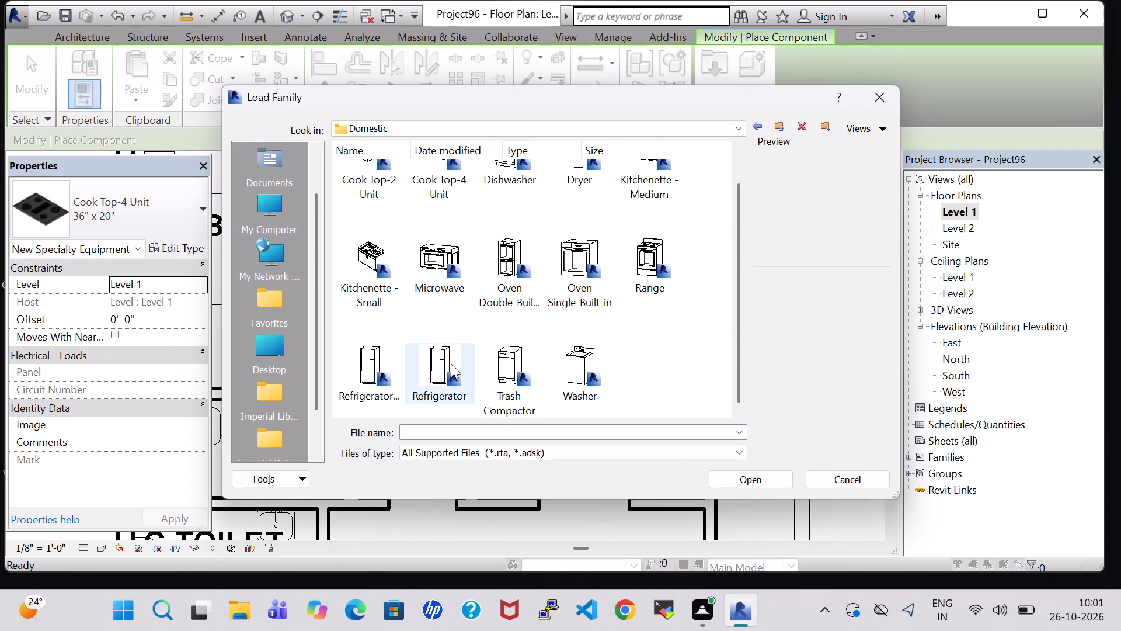
click(754, 486)
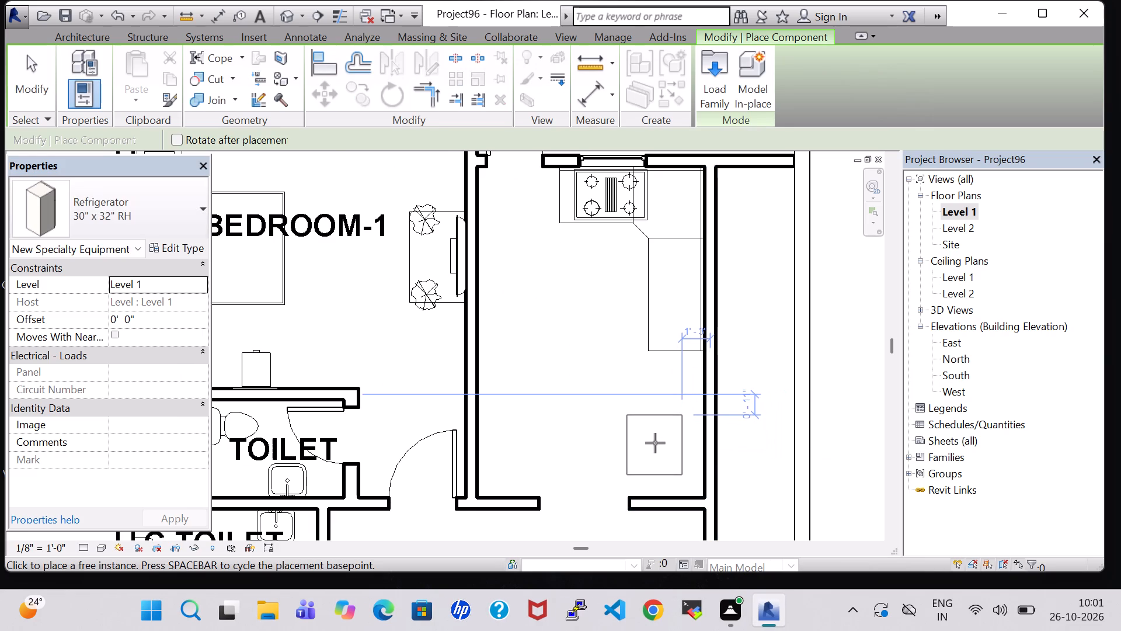
Place the 30" x 32" RH Refrigerator near the room's corner below the counter, beside the bottom wall opening.
key(space)
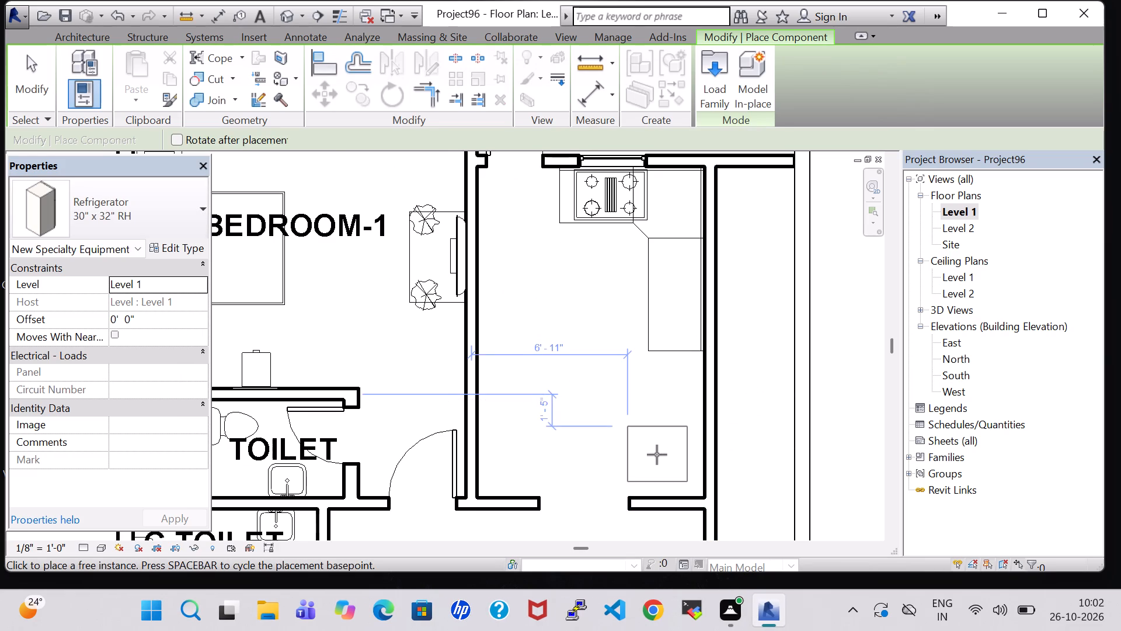
double_click(659, 457)
key(space)
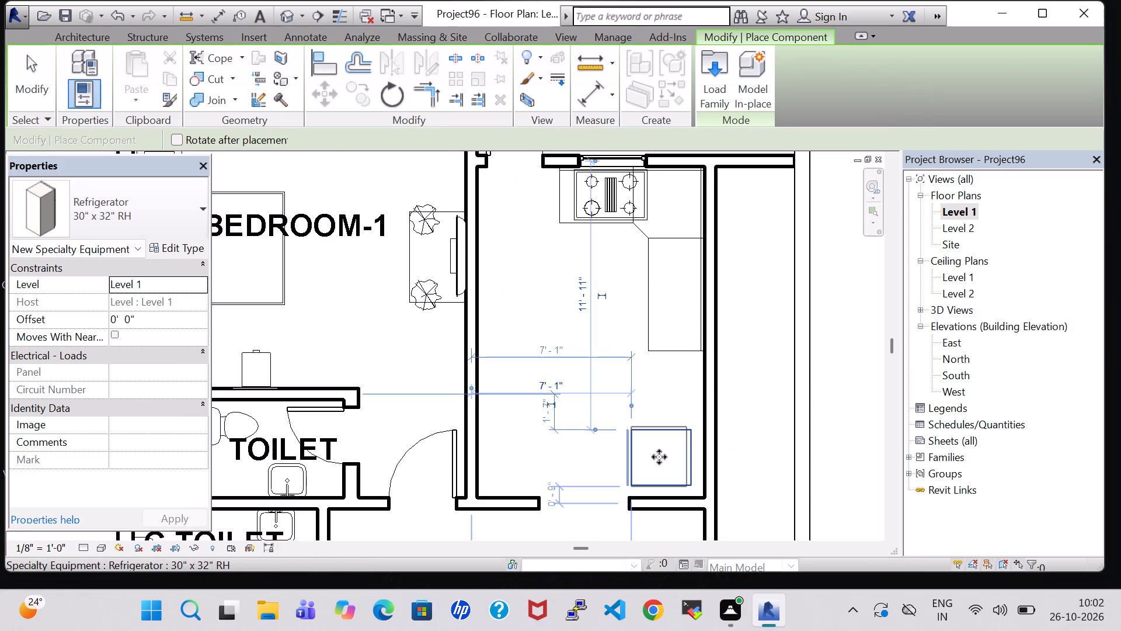
key(Escape)
key(Escape)
Rotate the placed refrigerator by two quarter turns and nudge it closer to the room's lower-right corner.
click(660, 451)
key(space)
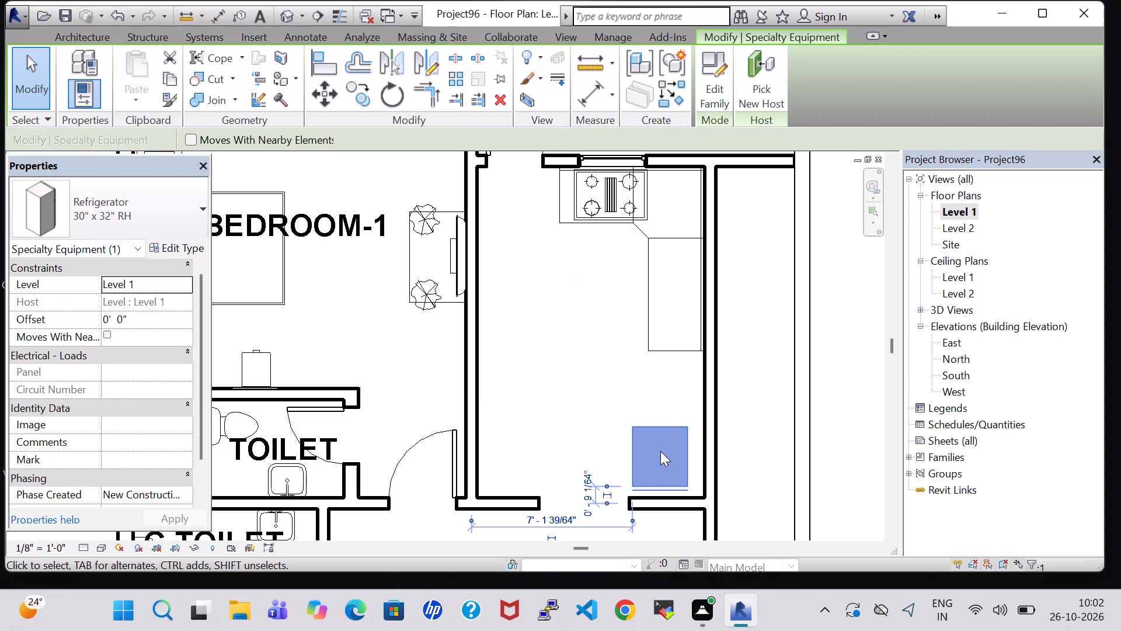
key(space)
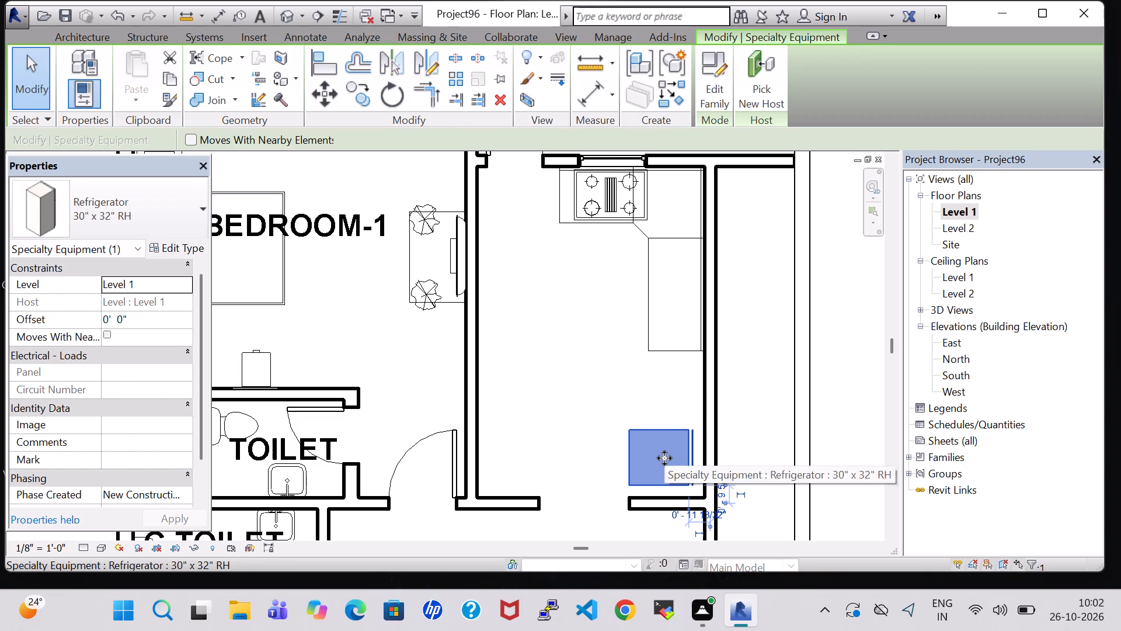
key(Right)
key(Right)
key(Down)
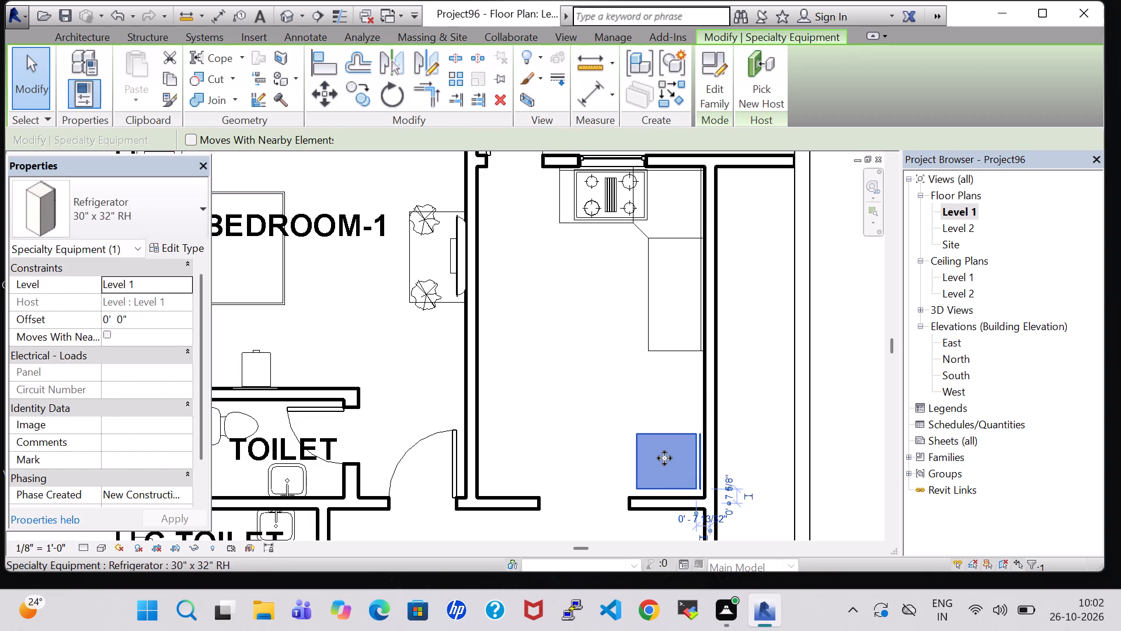
key(Down)
click(639, 373)
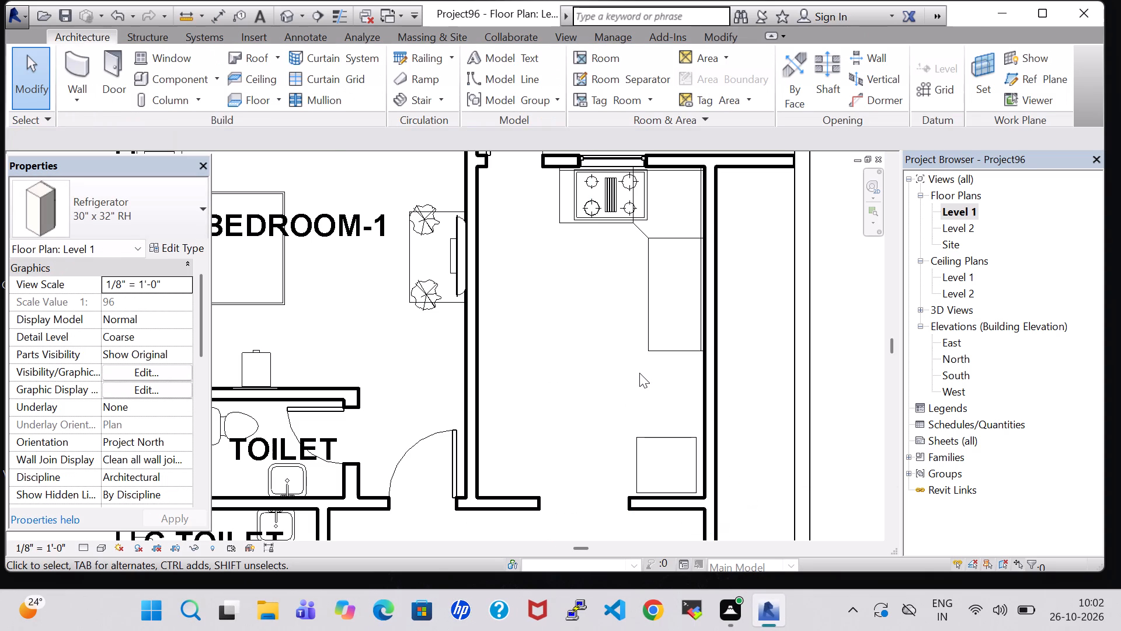
Load the Microwave family from the Domestic folder of Specialty Equipment.
click(165, 77)
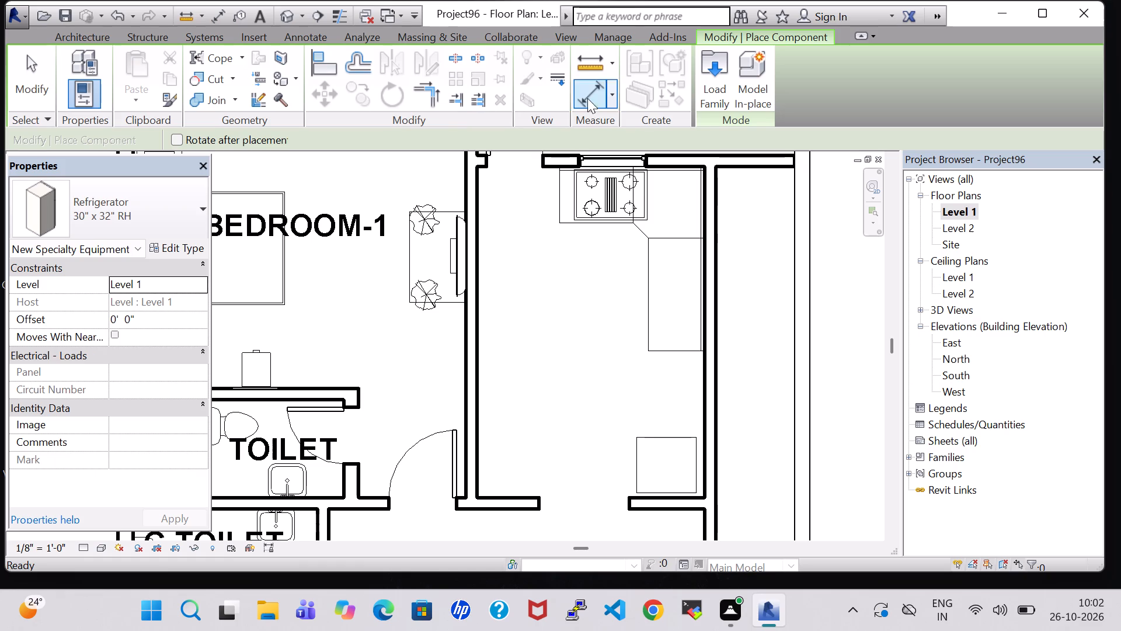
click(717, 81)
click(517, 311)
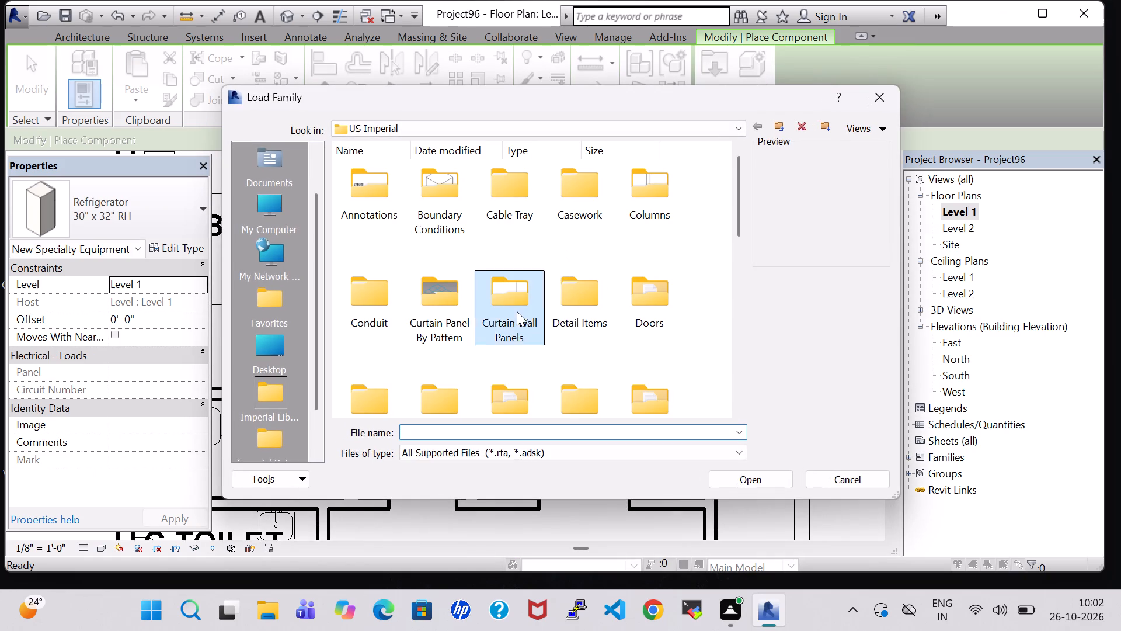
key(s)
double_click(429, 221)
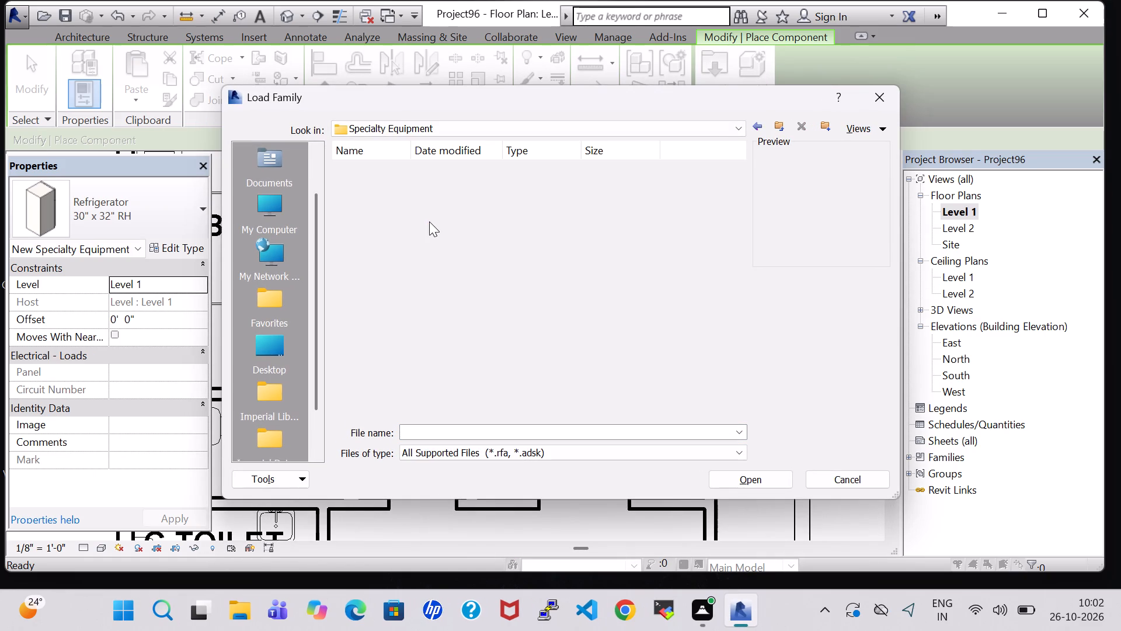
double_click(426, 212)
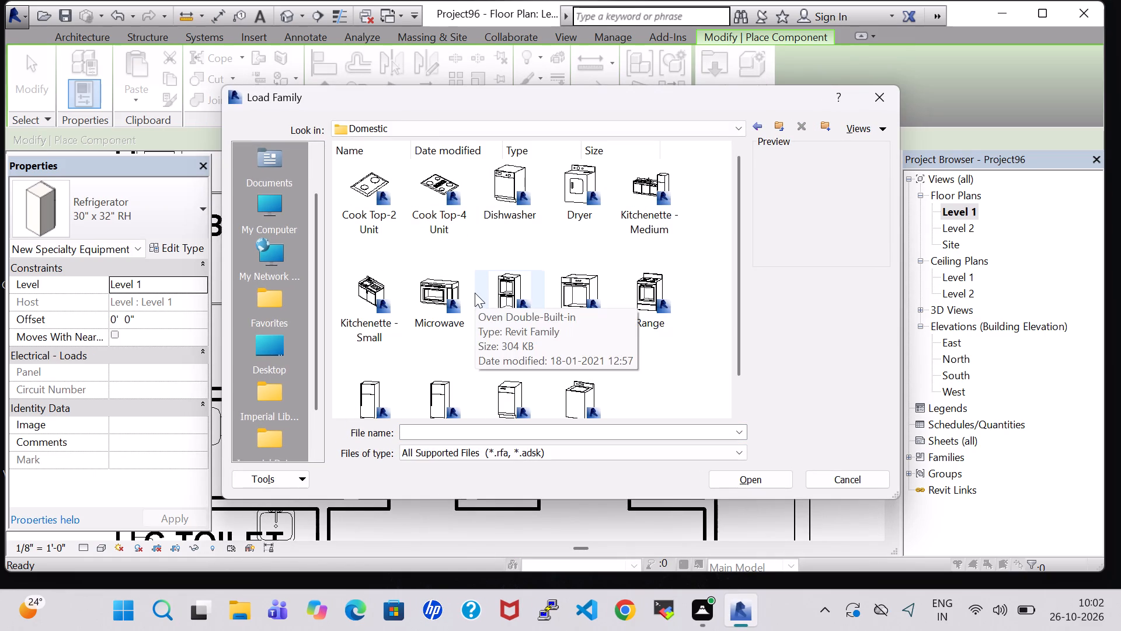
click(448, 288)
click(754, 473)
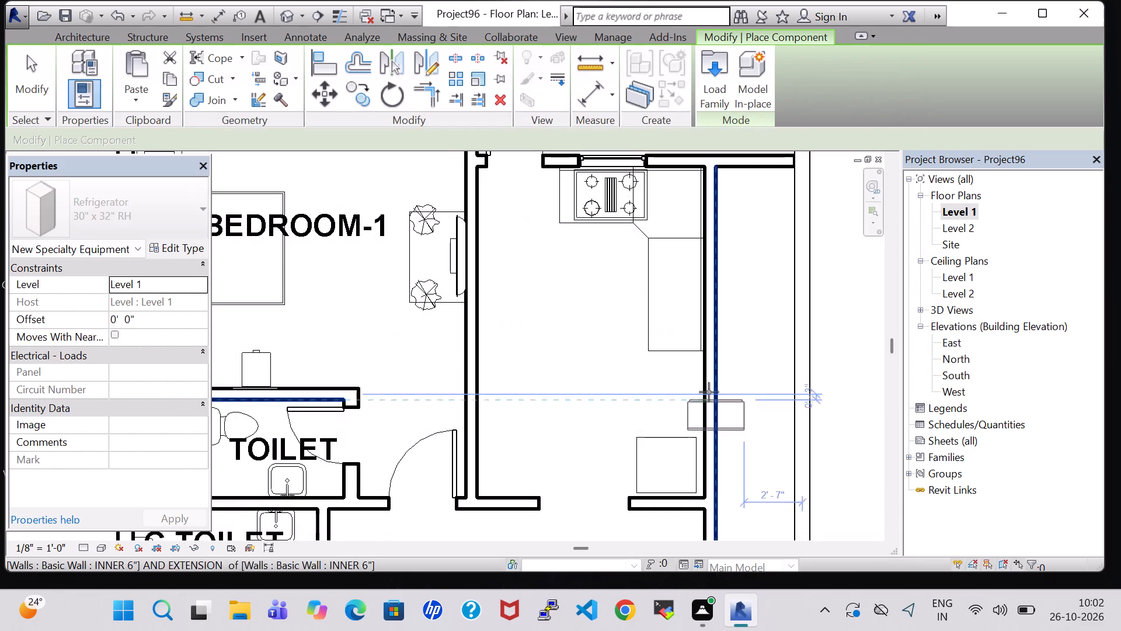
Place the 30" x 16" x 18" Microwave, turned parallel to the side wall, on the lower leg of the L-shaped counter.
key(space)
click(677, 312)
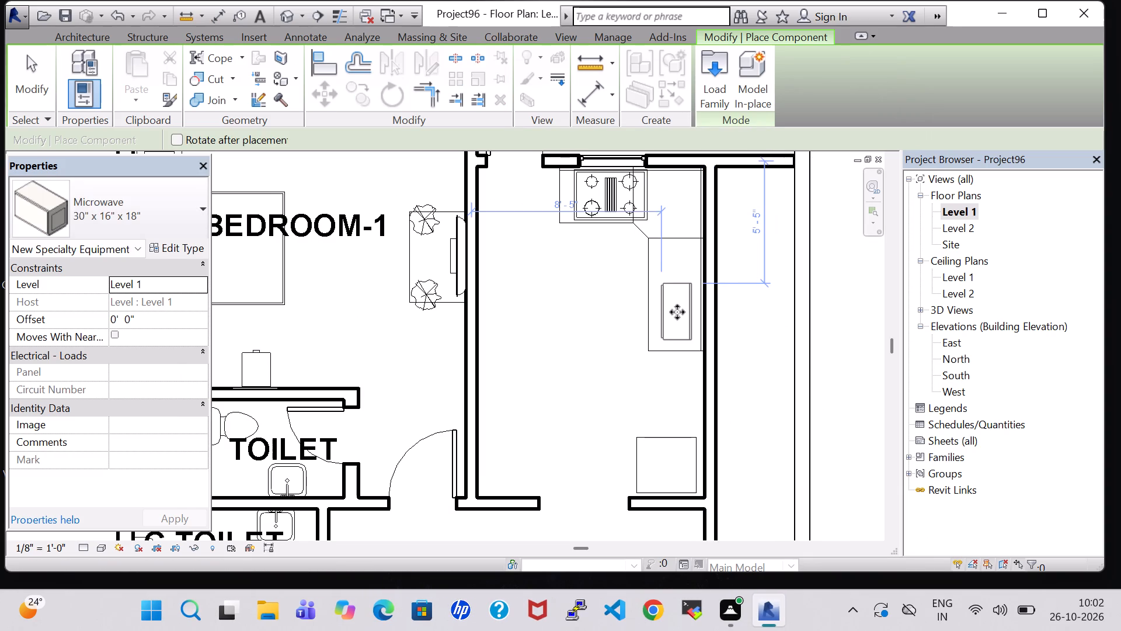
key(Escape)
key(Escape)
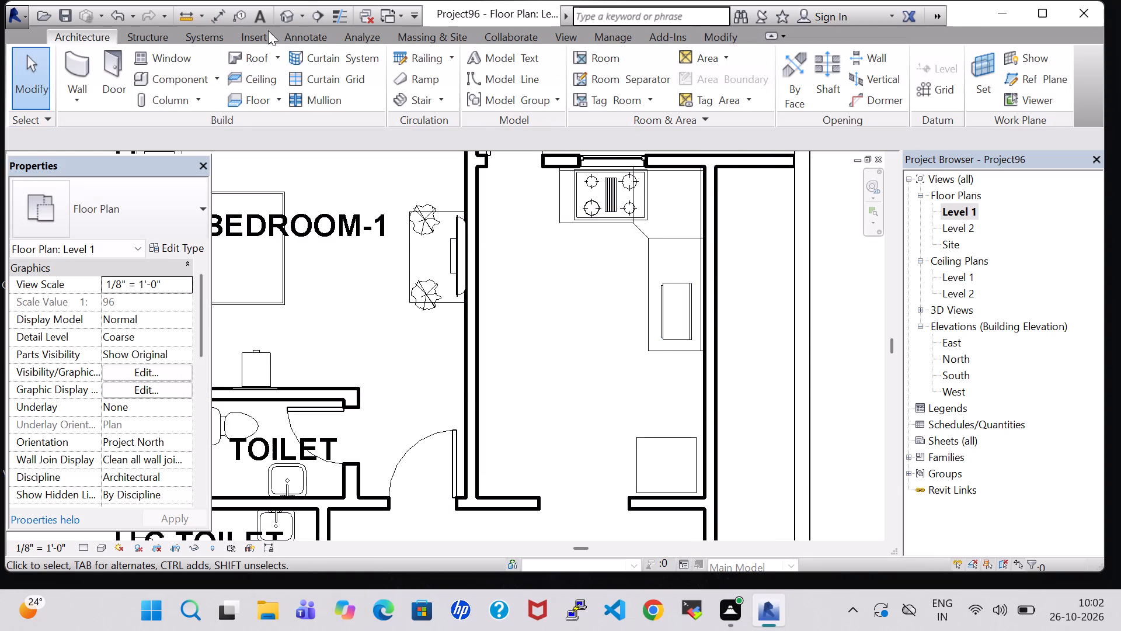
In the 3D view, rotate the microwave by two quarter turns so its door faces into the kitchen.
click(280, 14)
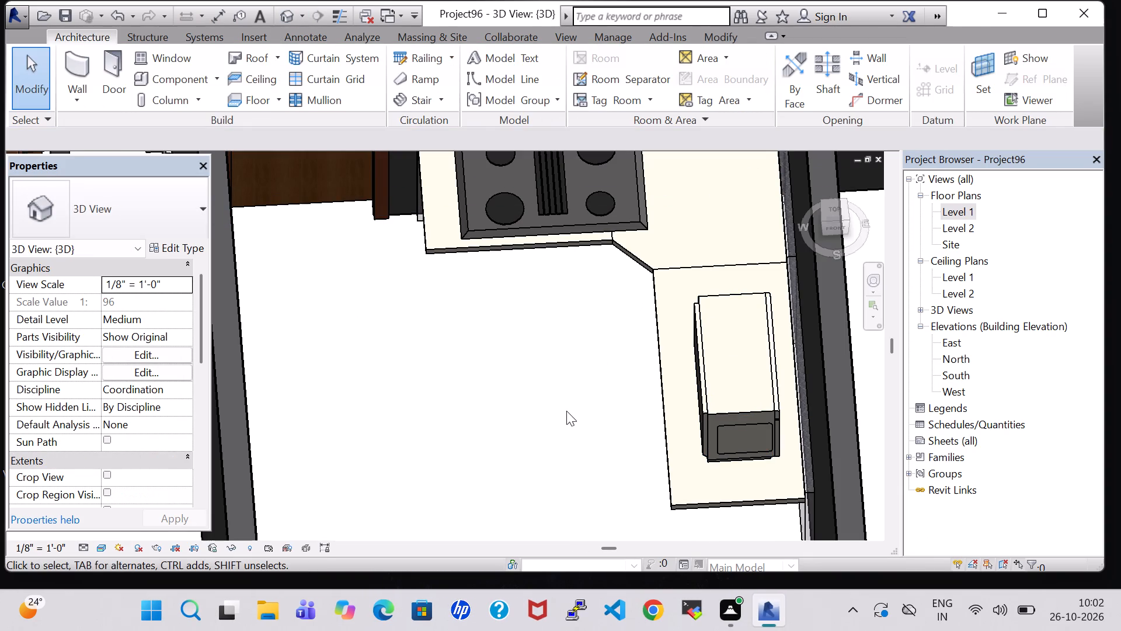
shift+middle_drag(544, 412, 575, 408)
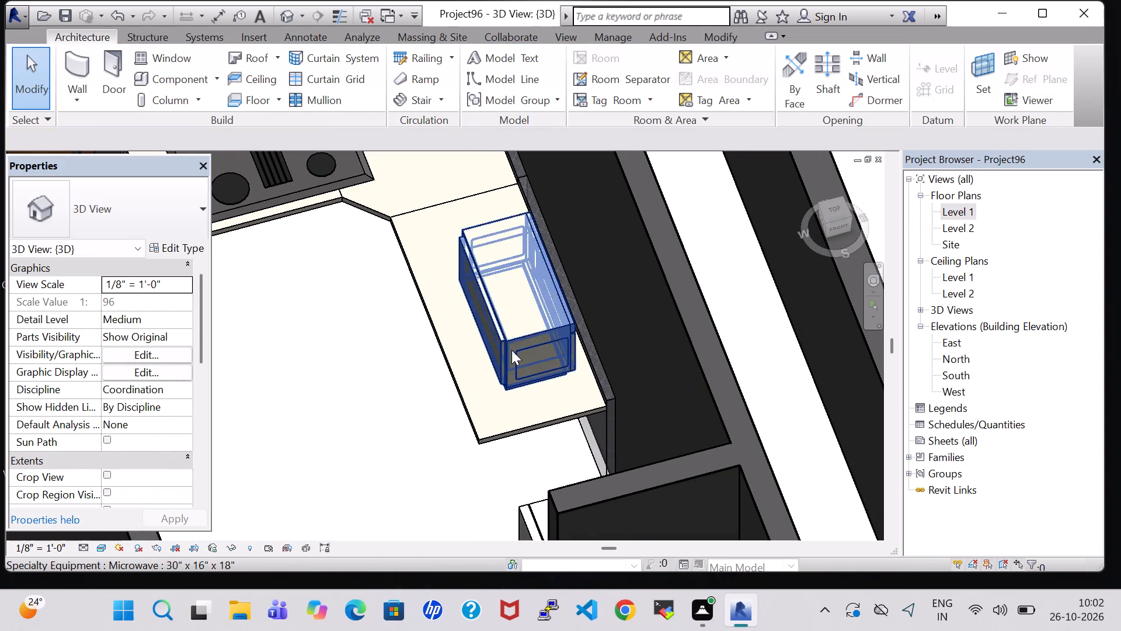
click(511, 350)
key(space)
key(space)
click(366, 359)
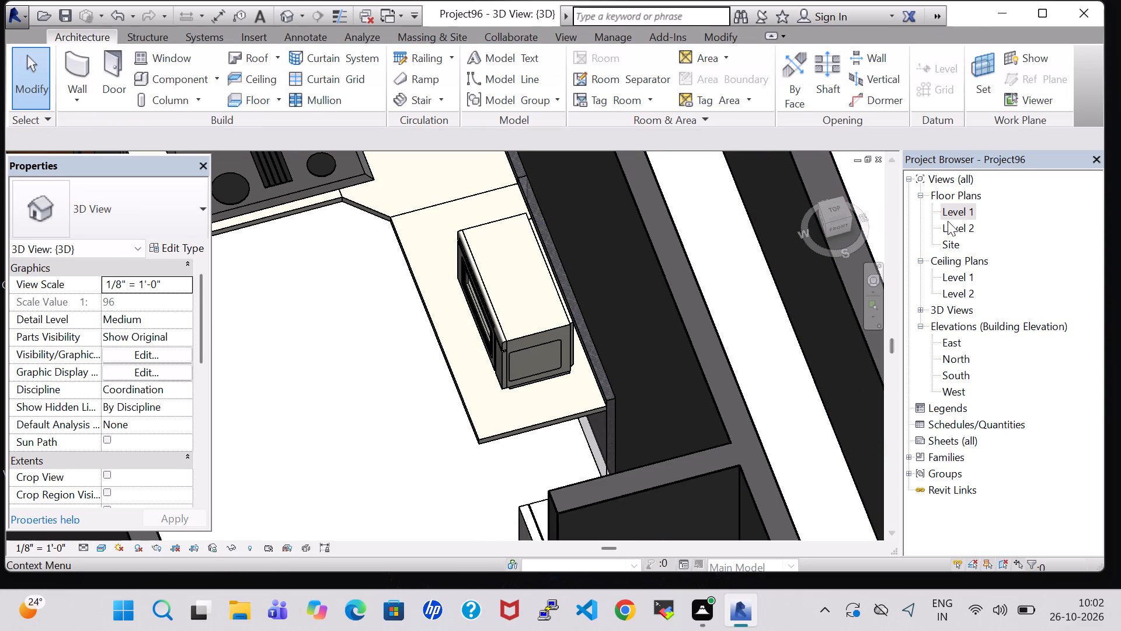
Back in the Level 1 plan, load the Sink Kitchen-Double family from Plumbing > Architectural > Fixtures > Sinks.
scroll(949, 221, down, 3)
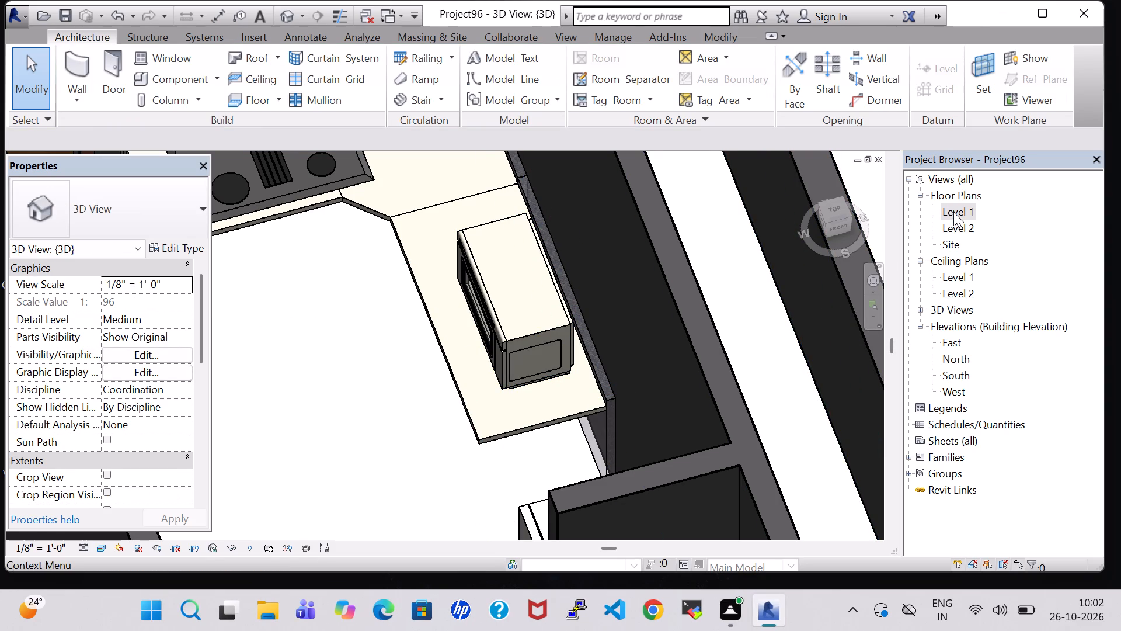
double_click(953, 212)
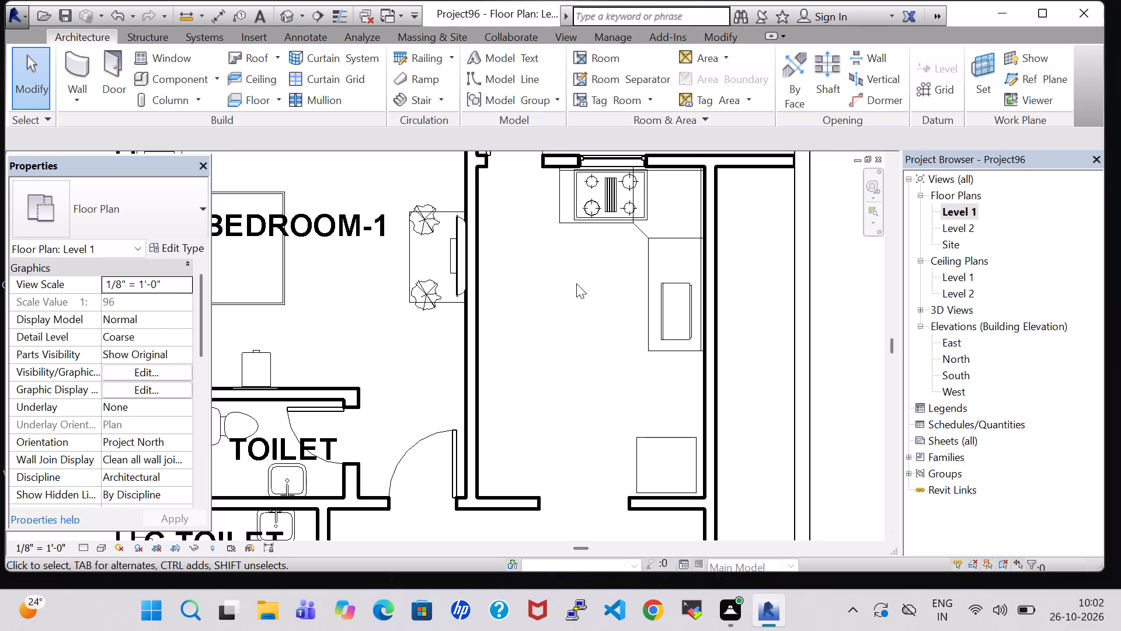
middle_drag(576, 283, 570, 339)
middle_drag(568, 350, 568, 358)
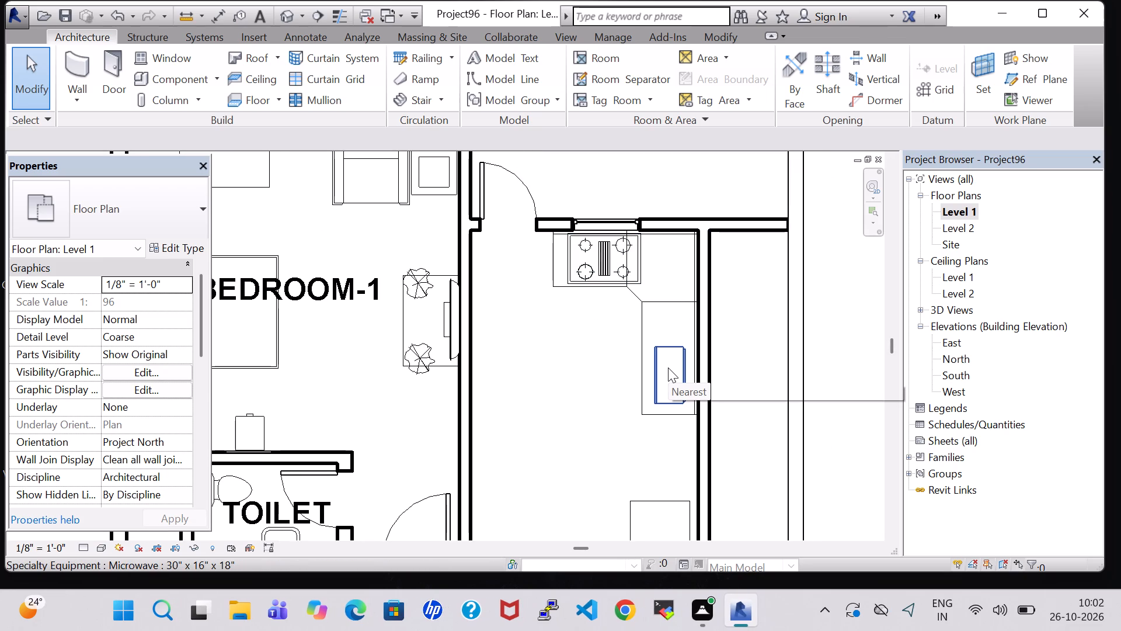
click(180, 81)
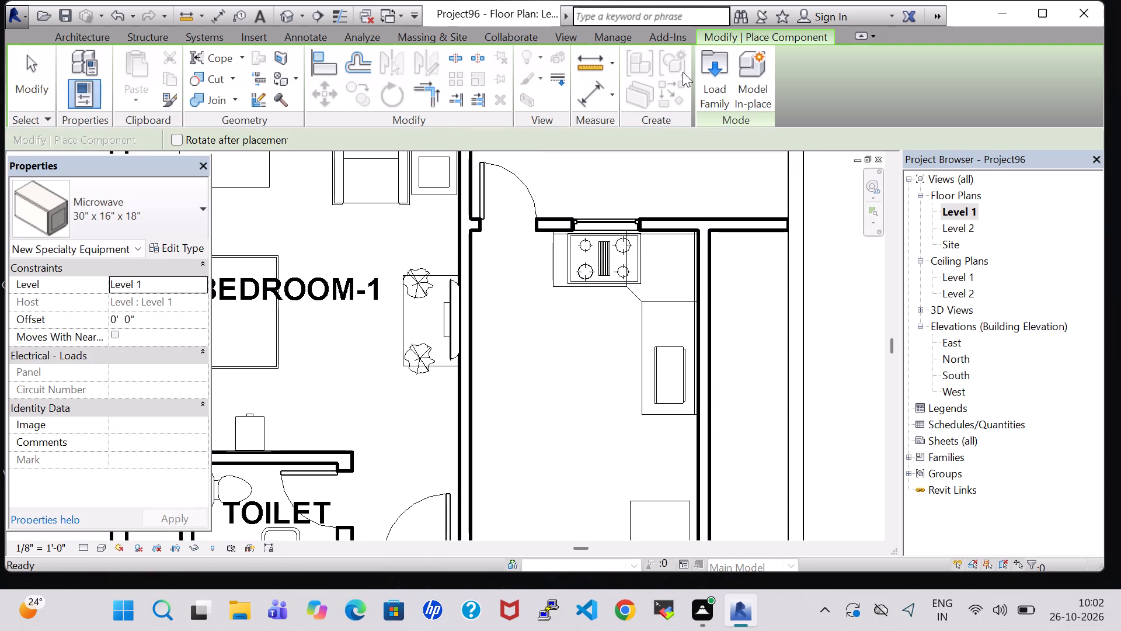
click(704, 72)
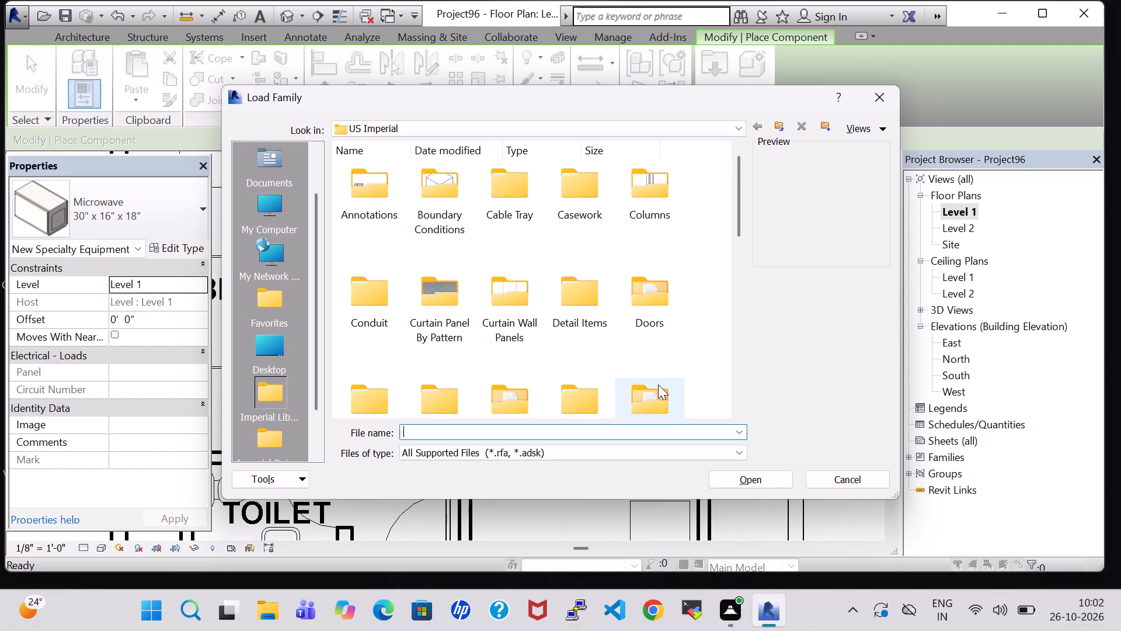
click(658, 384)
key(p)
triple_click(523, 188)
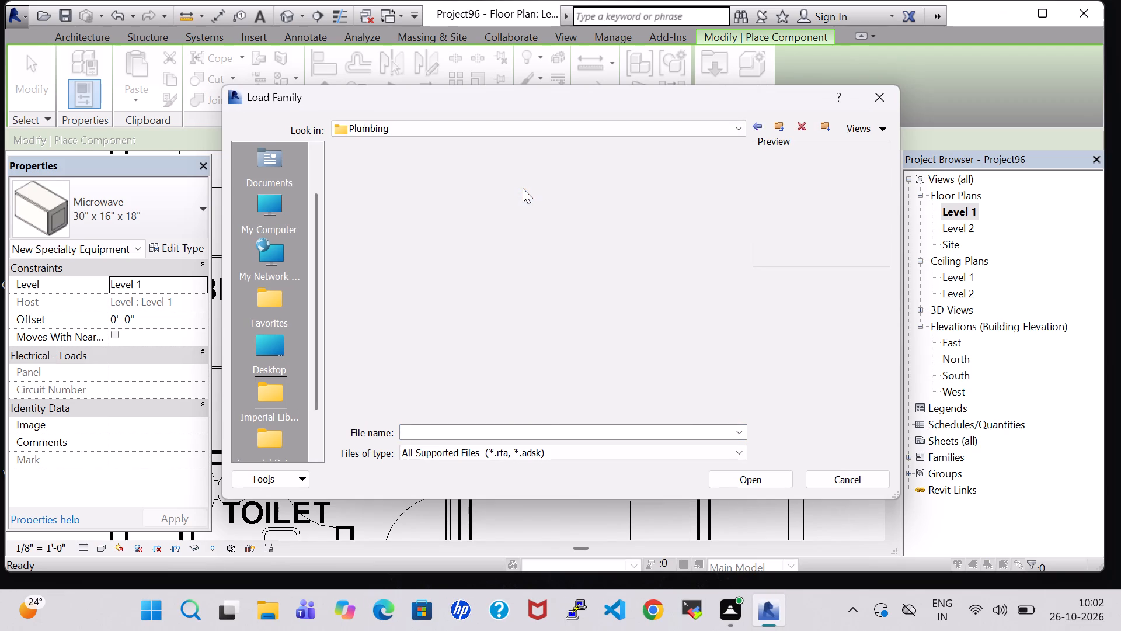
double_click(365, 186)
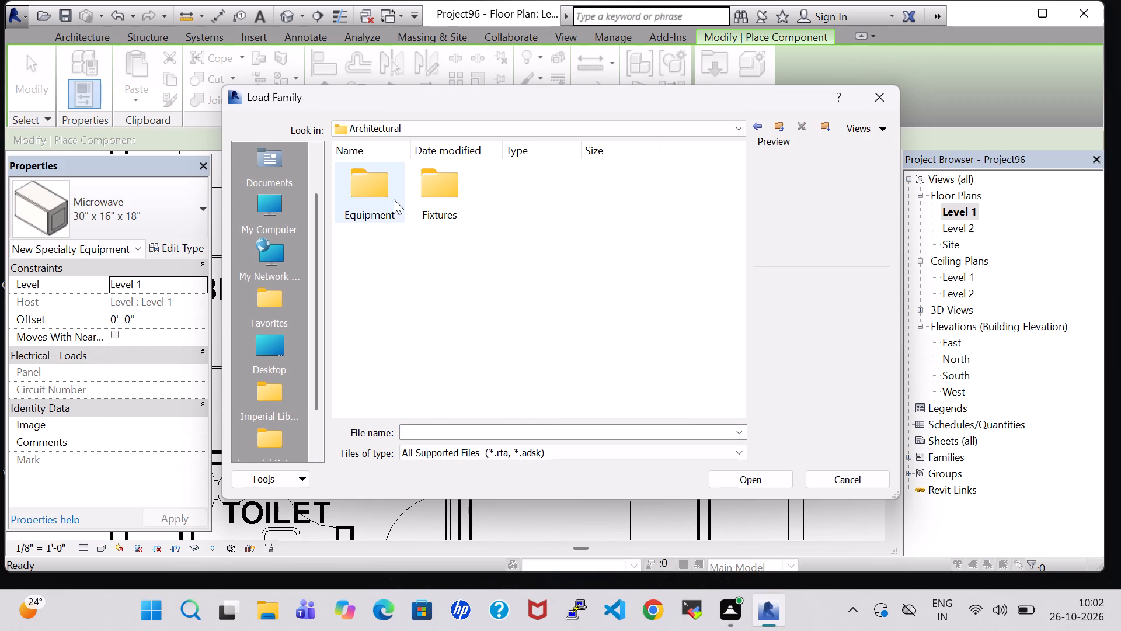
triple_click(431, 199)
double_click(646, 186)
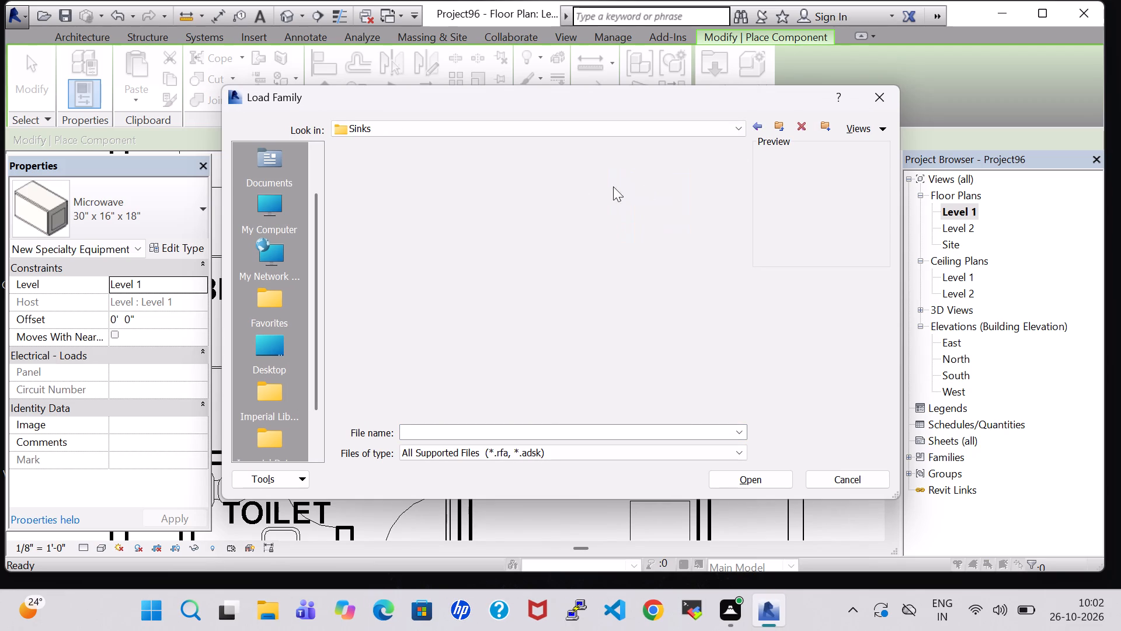
click(350, 177)
click(733, 469)
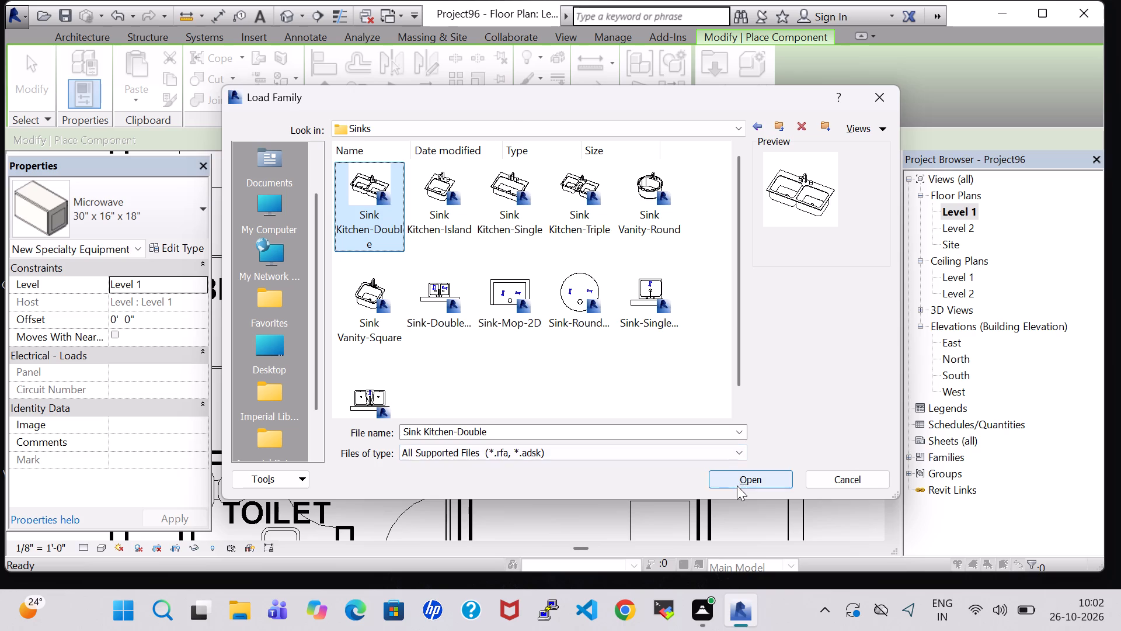
click(737, 486)
Place the 42" x 21" Sink Kitchen-Double, turned lengthwise along the side wall, between the counter's end and the refrigerator.
key(space)
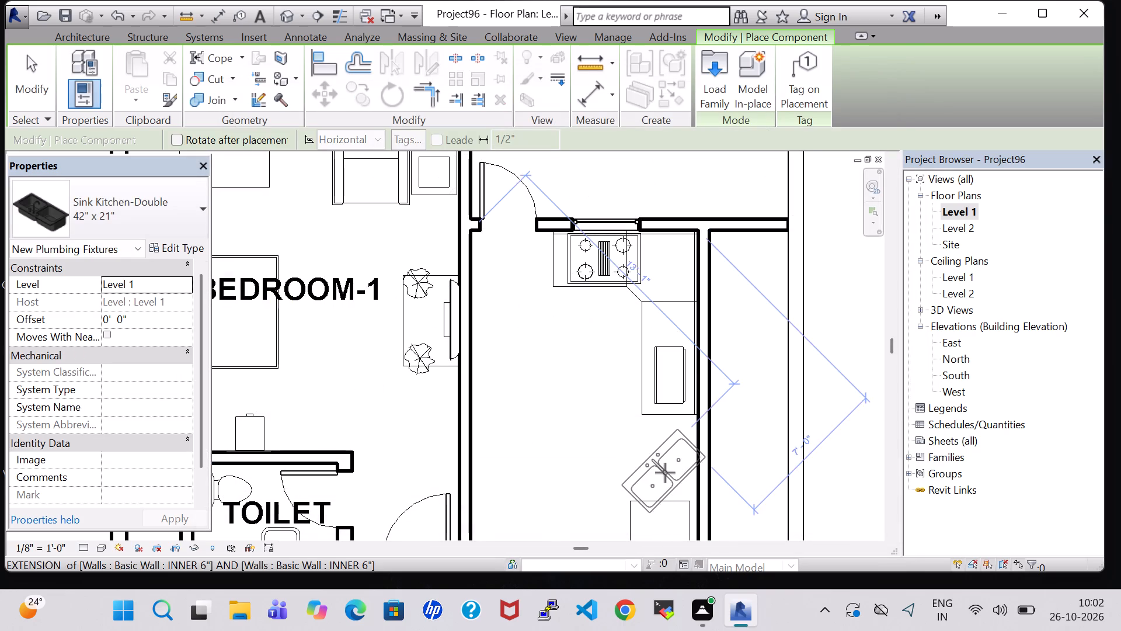
key(space)
key(space)
key(space)
key(space)
scroll(665, 473, up, 2)
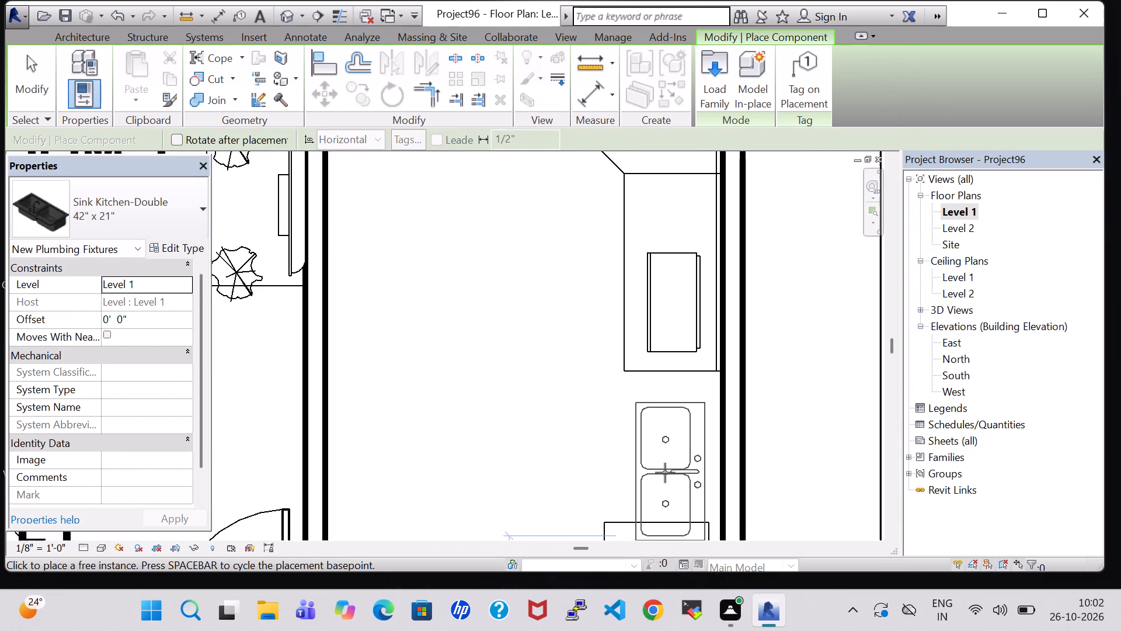
scroll(665, 473, up, 3)
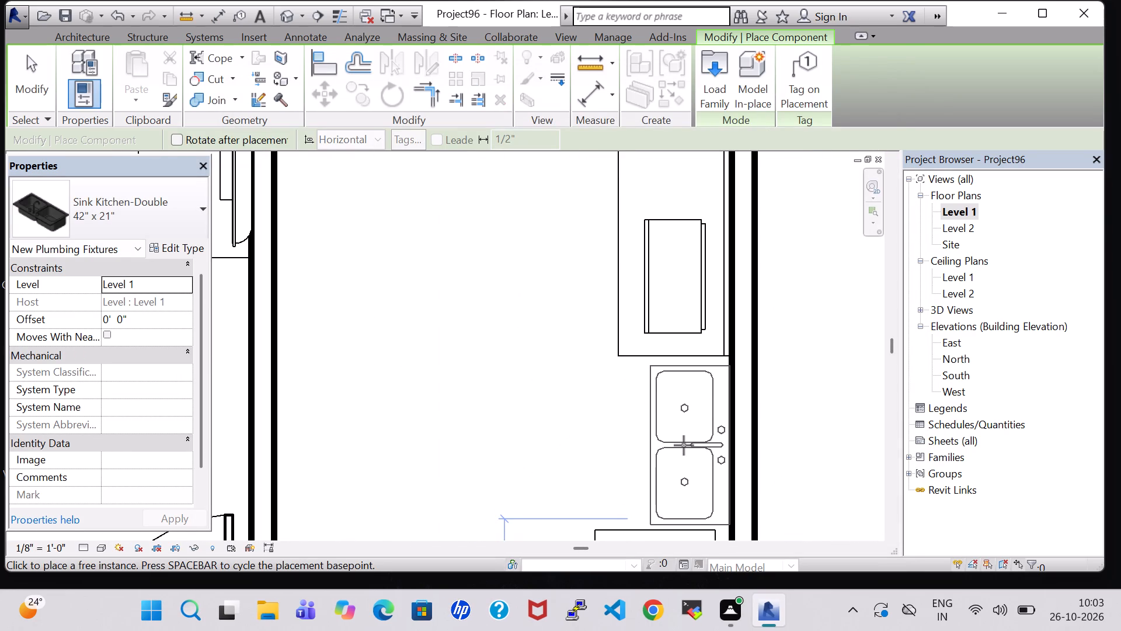
click(684, 443)
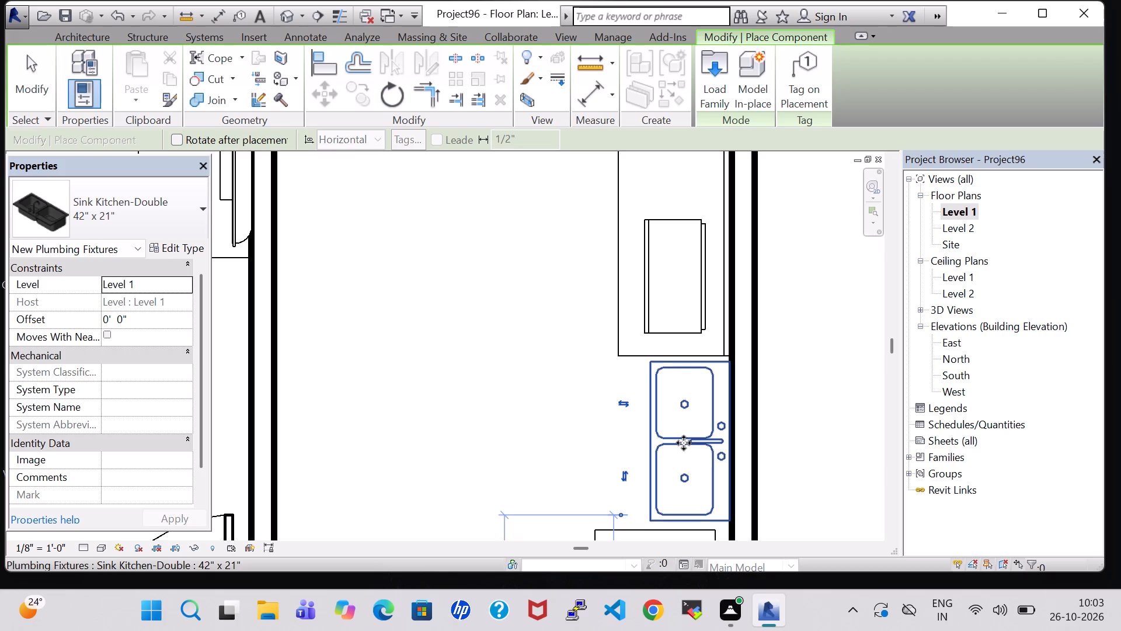
key(Escape)
key(Escape)
Set the Work Station Cubicle counter type's Panel2 Length to 4' 0".
scroll(481, 355, down, 1)
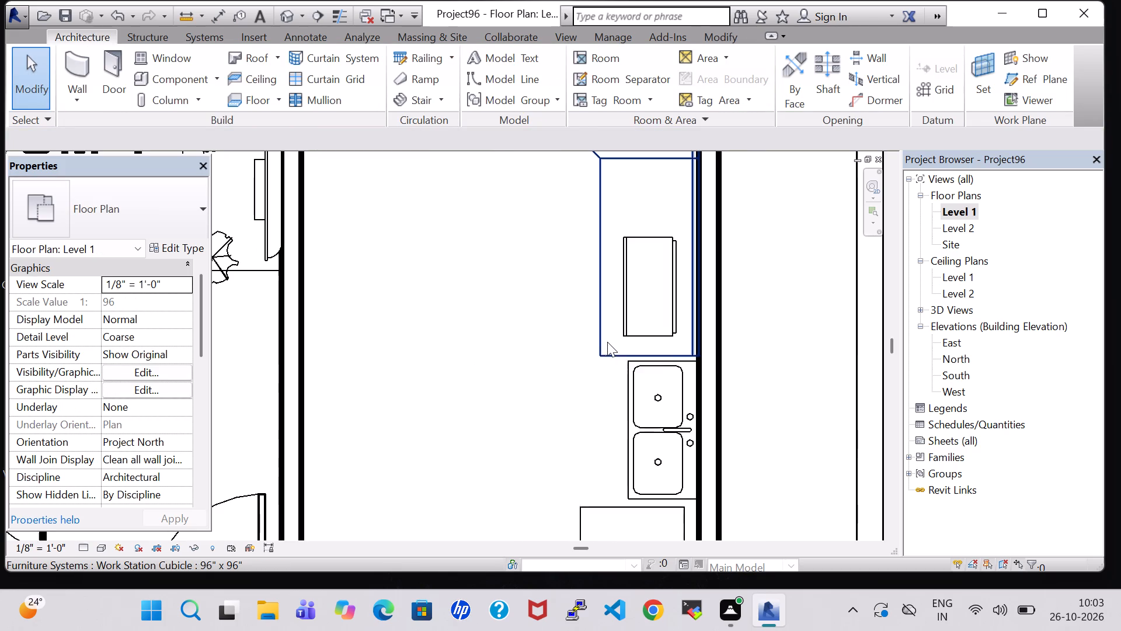
click(597, 338)
click(174, 247)
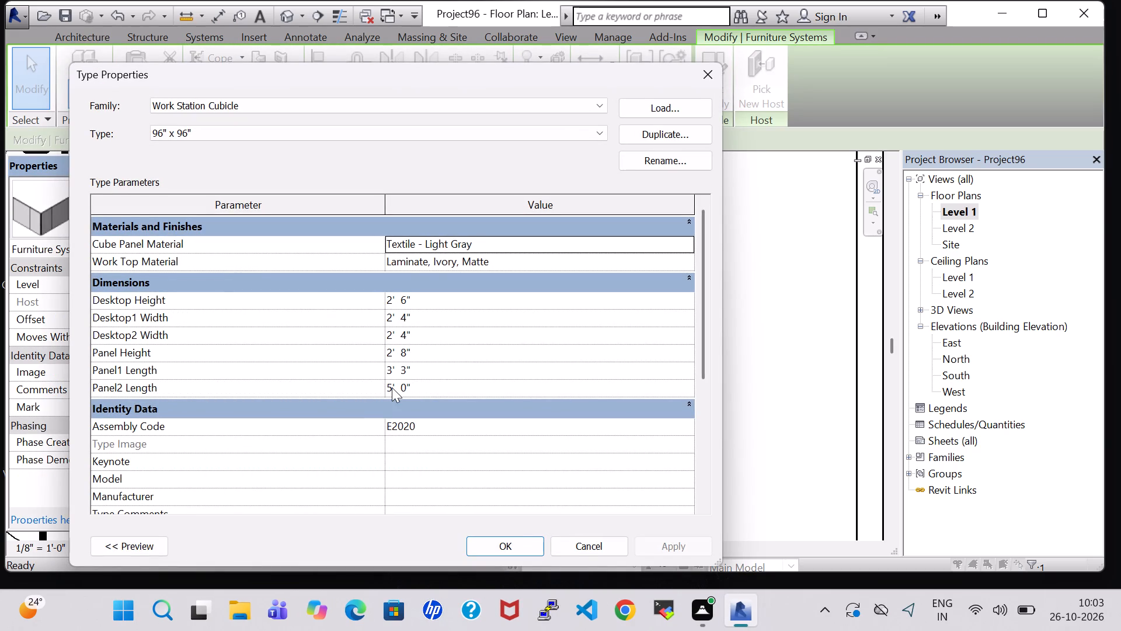
double_click(392, 387)
key(BackSpace)
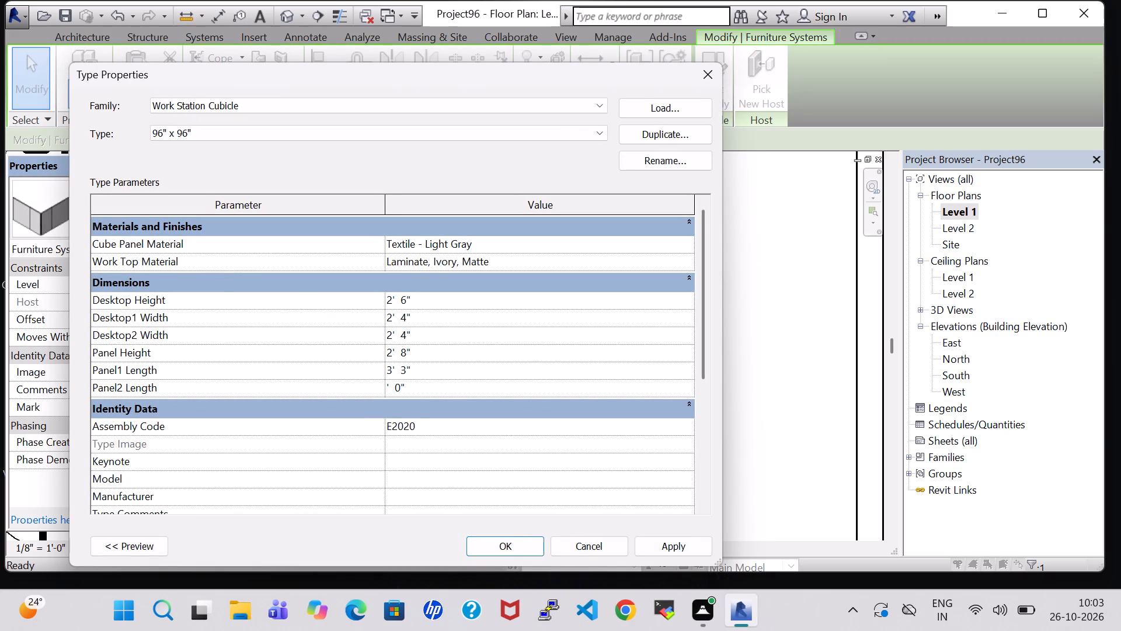
key(4)
click(513, 538)
click(778, 408)
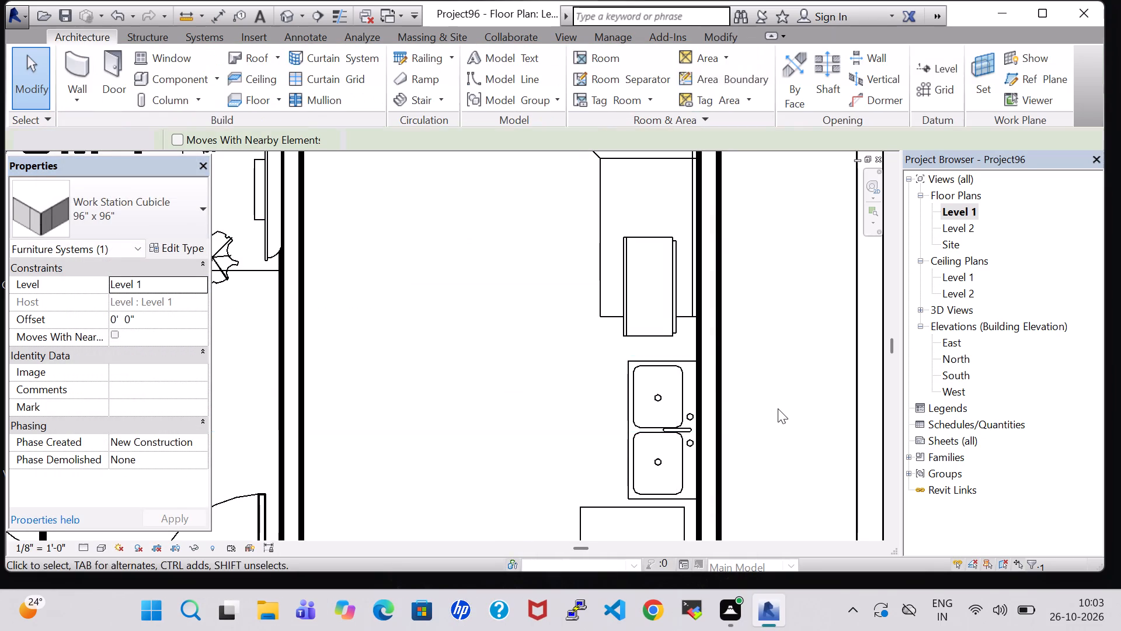
Nudge the microwave up the plan until it sits fully on the shortened counter leg.
click(640, 239)
key(Up)
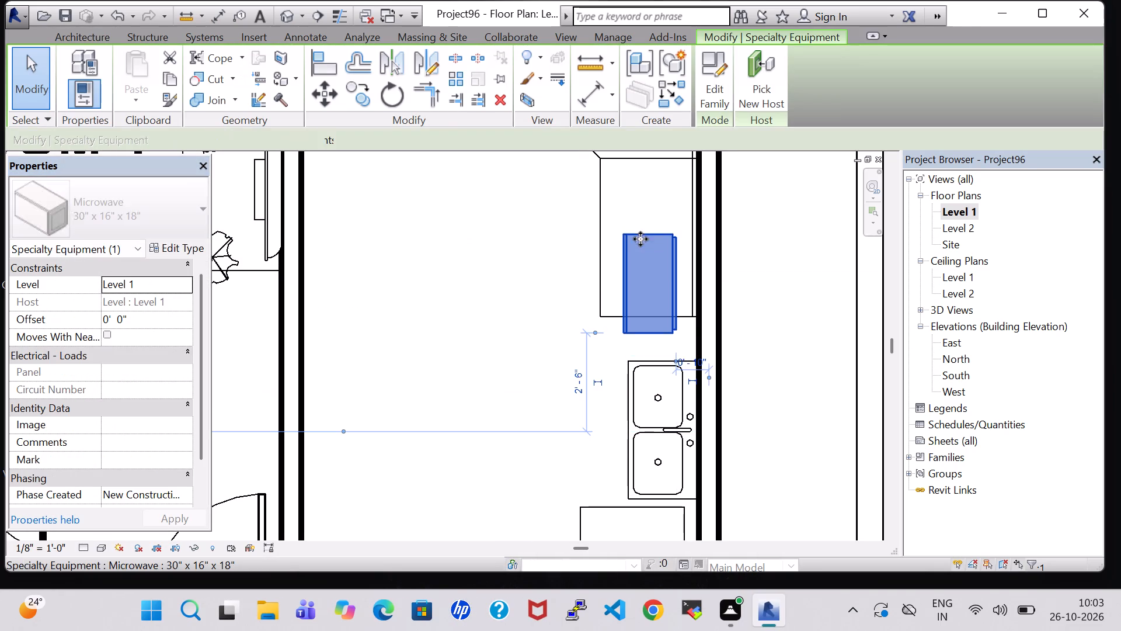
key(Up)
key(Up)
key(Up)
key(Up)
key(Up)
key(Up)
key(Up)
key(Up)
key(Up)
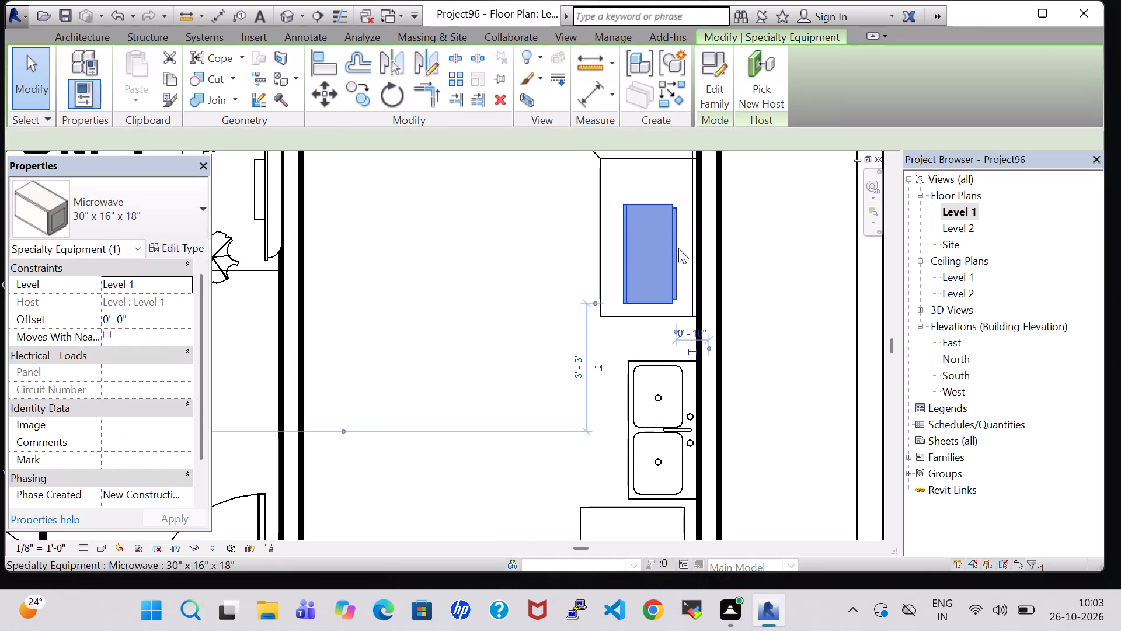
click(793, 307)
Nudge the double kitchen sink up the plan, closer to the end of the counter.
click(672, 359)
key(Up)
key(Up)
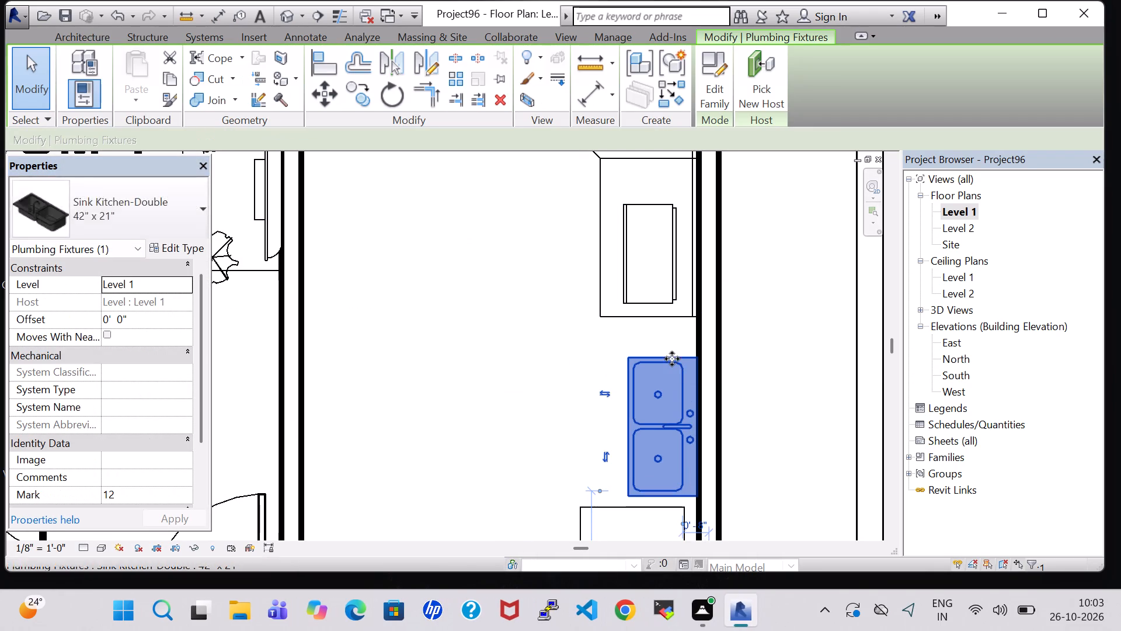
key(Up)
key(Up)
key(Up)
key(Up)
key(Up)
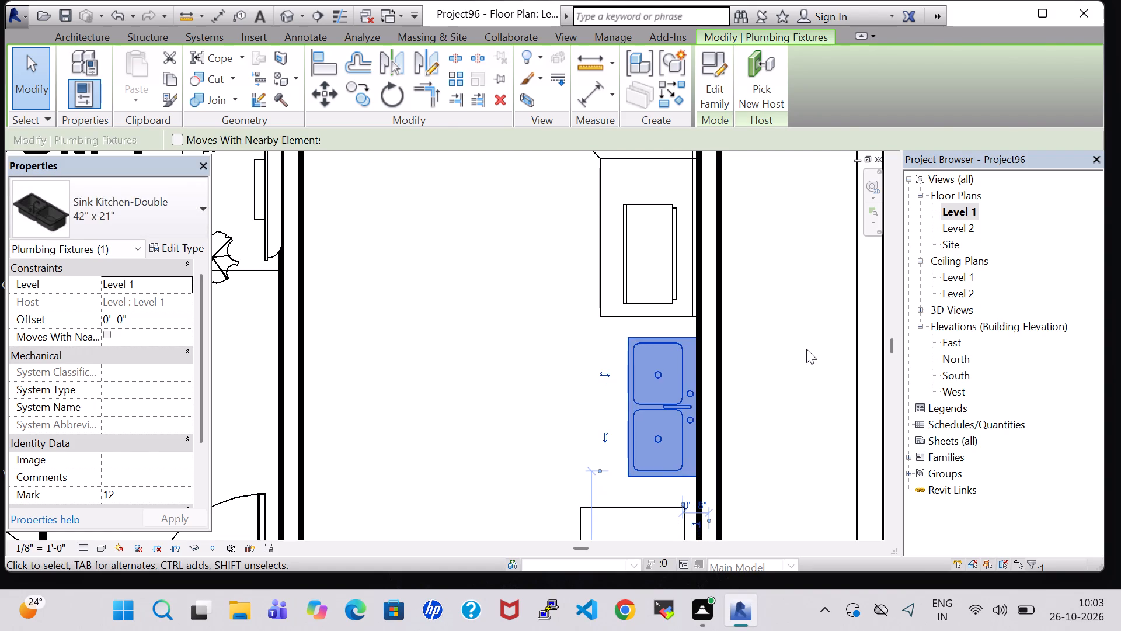
click(806, 349)
Examine the kitchen's counter, microwave, double sink, refrigerator and cooktop arrangement in the 3D view.
scroll(398, 356, down, 7)
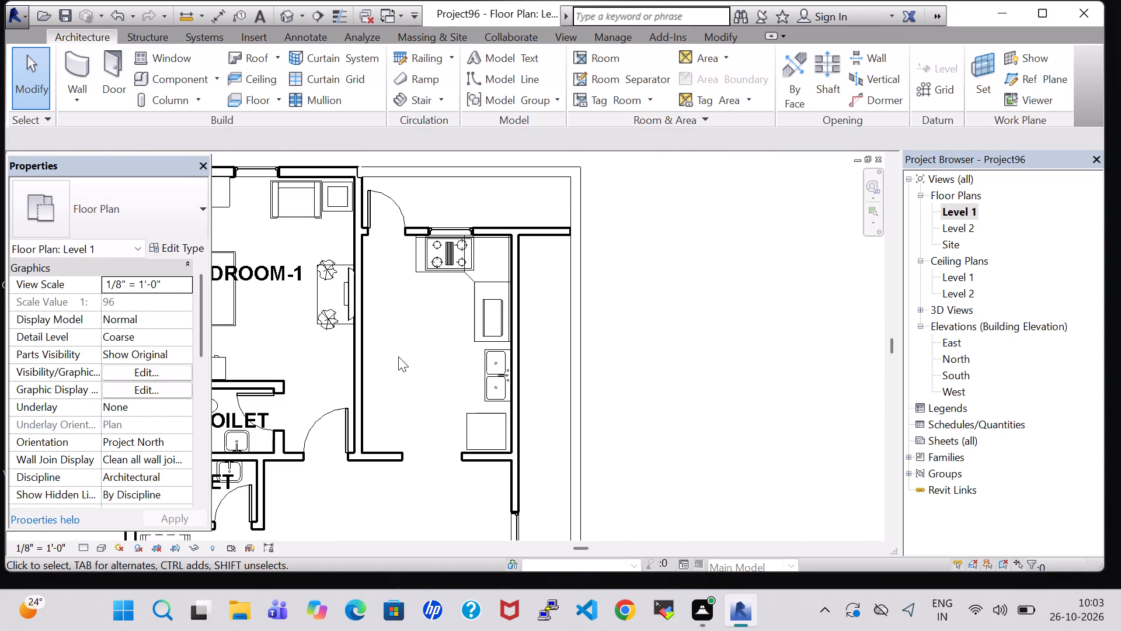
middle_drag(398, 356, 398, 351)
click(290, 18)
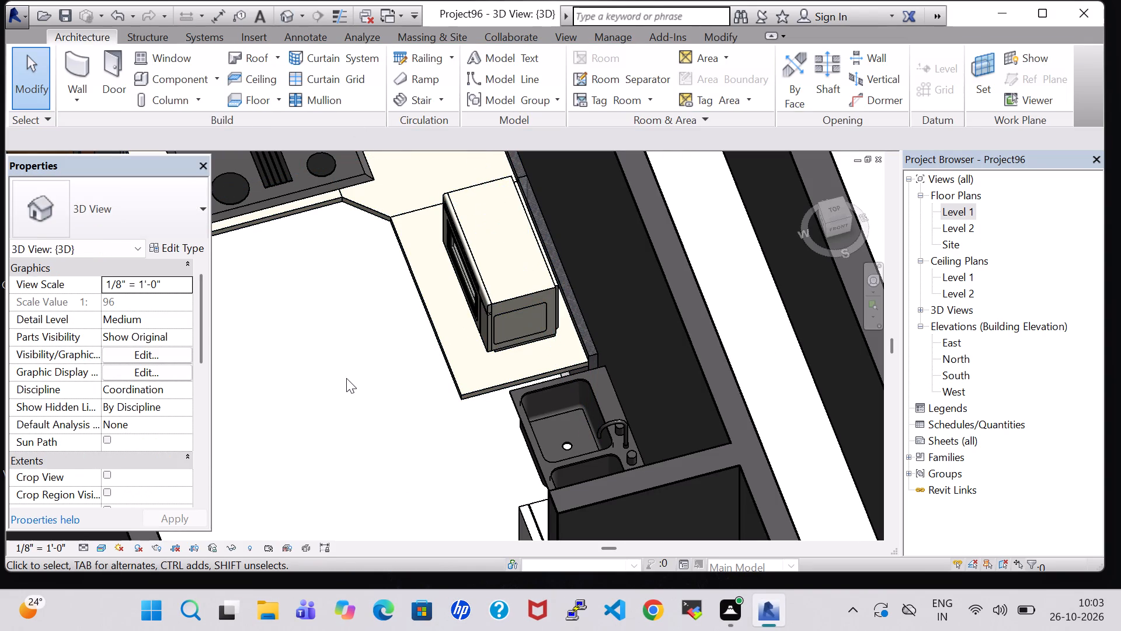
middle_drag(346, 378, 422, 394)
scroll(422, 400, up, 1)
middle_drag(422, 401, 681, 337)
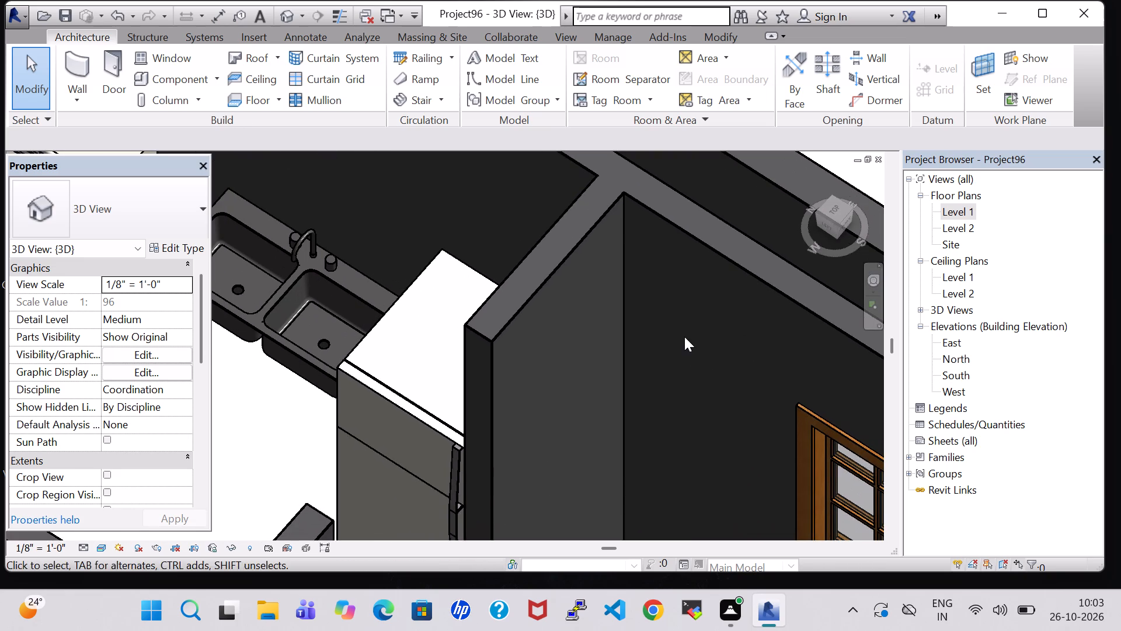
middle_drag(298, 424, 374, 447)
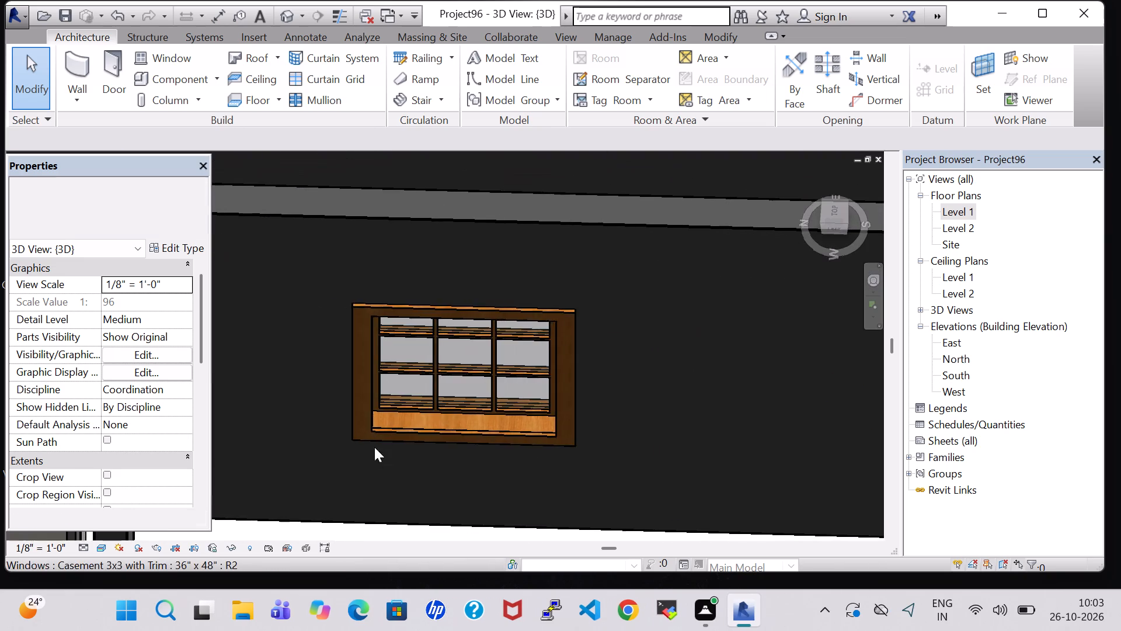
middle_drag(374, 447, 782, 403)
middle_drag(433, 373, 657, 230)
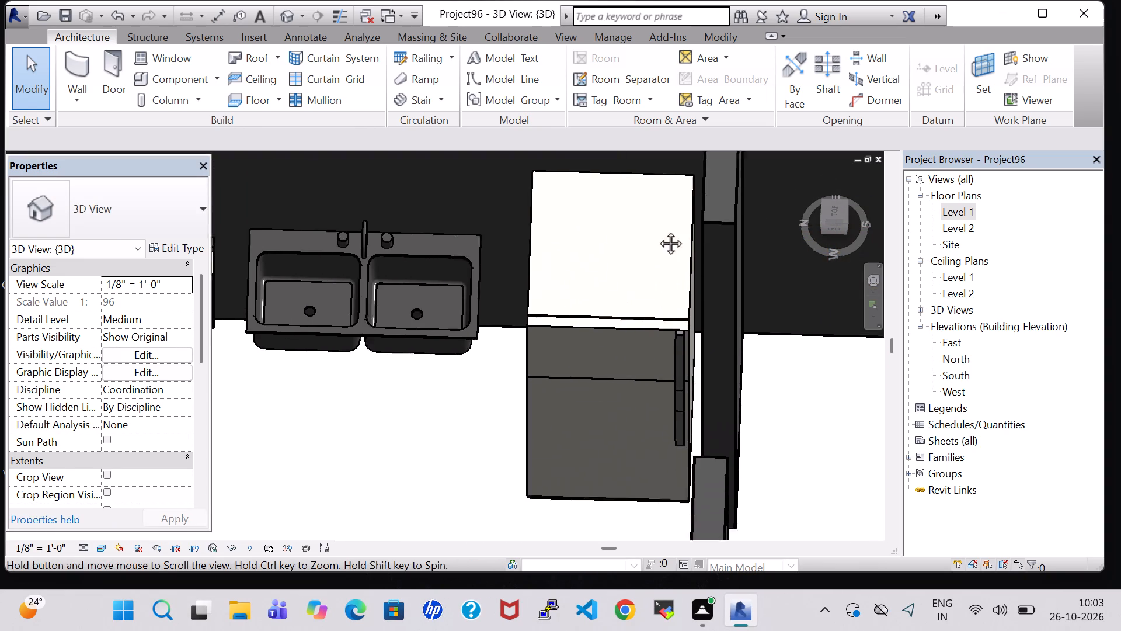
middle_drag(657, 230, 678, 226)
shift+middle_drag(369, 456, 408, 384)
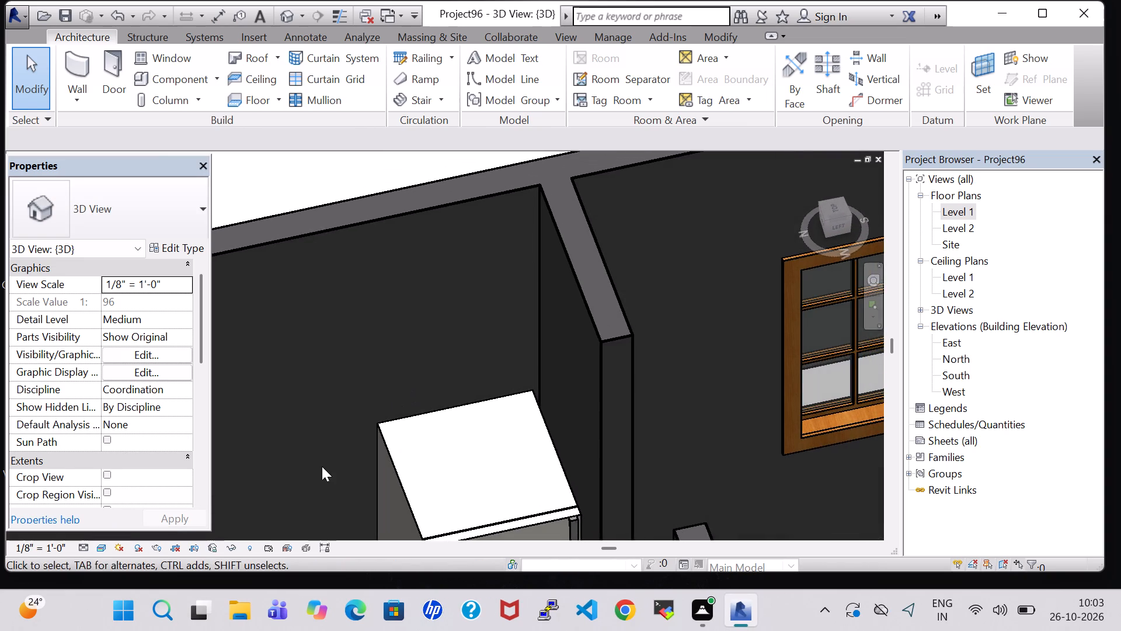
middle_drag(321, 468, 499, 287)
middle_drag(328, 317, 589, 255)
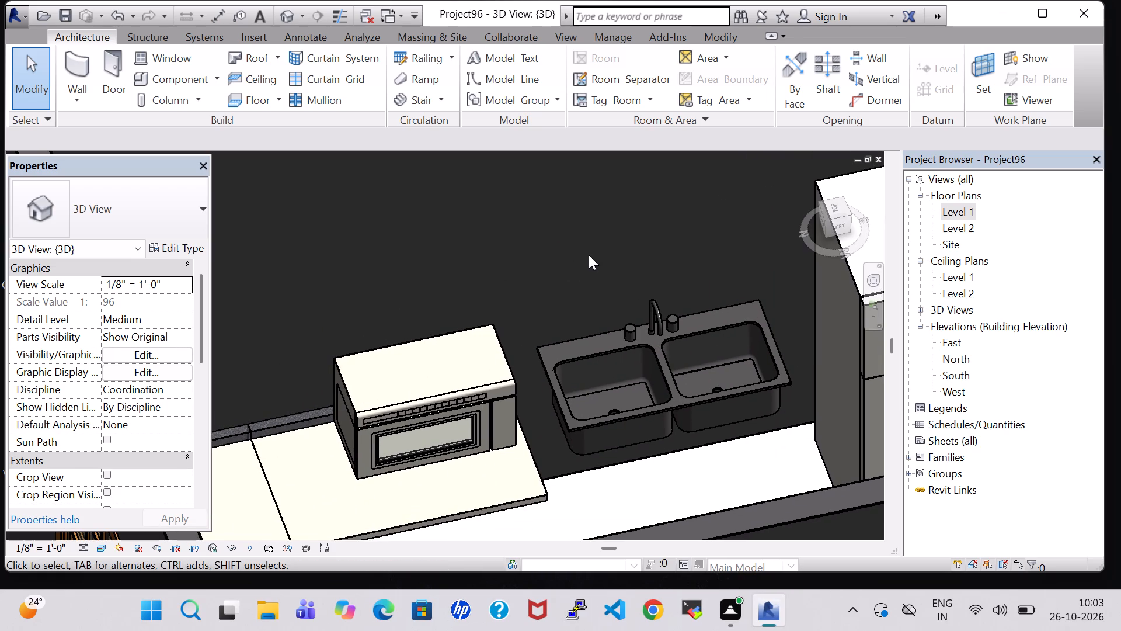
middle_drag(339, 273, 678, 219)
scroll(580, 227, down, 3)
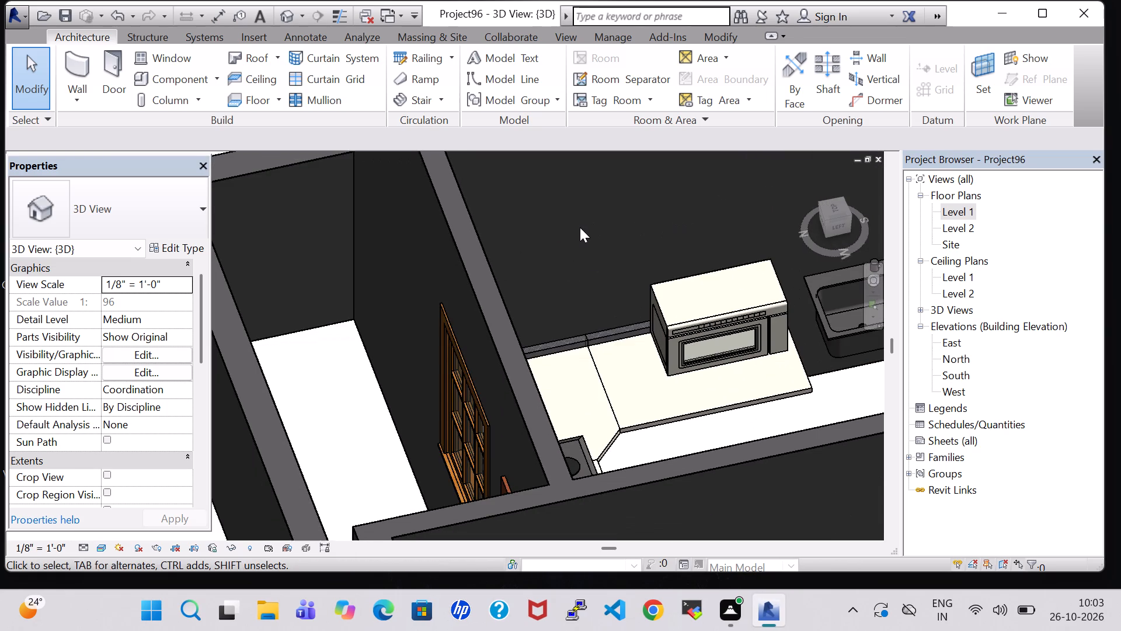
shift+middle_drag(572, 238, 509, 255)
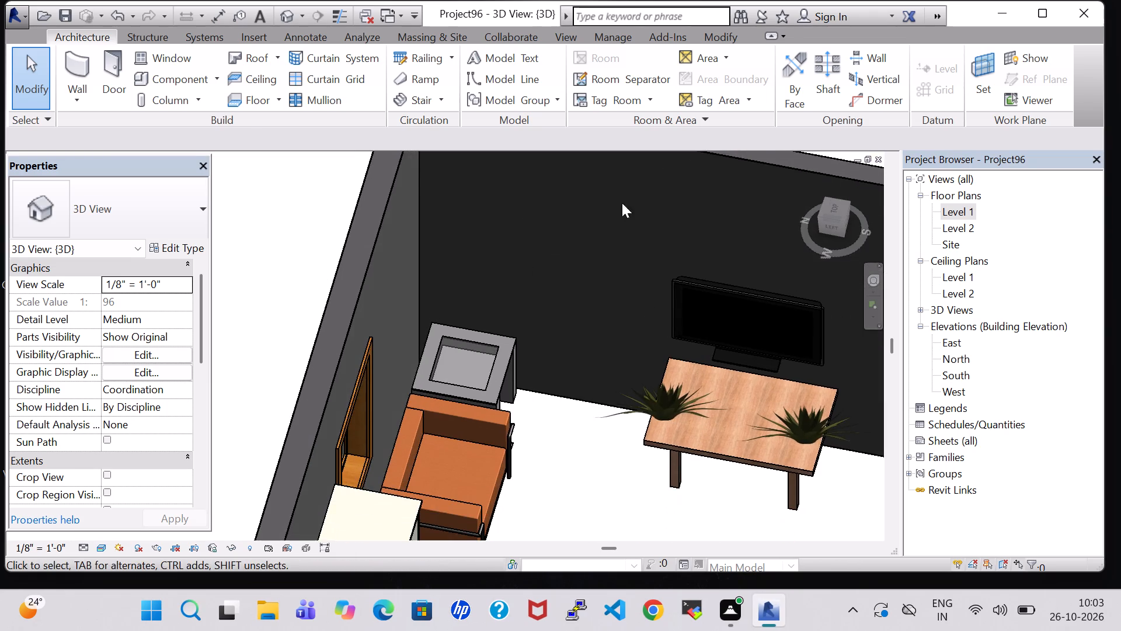
middle_drag(622, 203, 431, 465)
shift+middle_drag(590, 177, 577, 266)
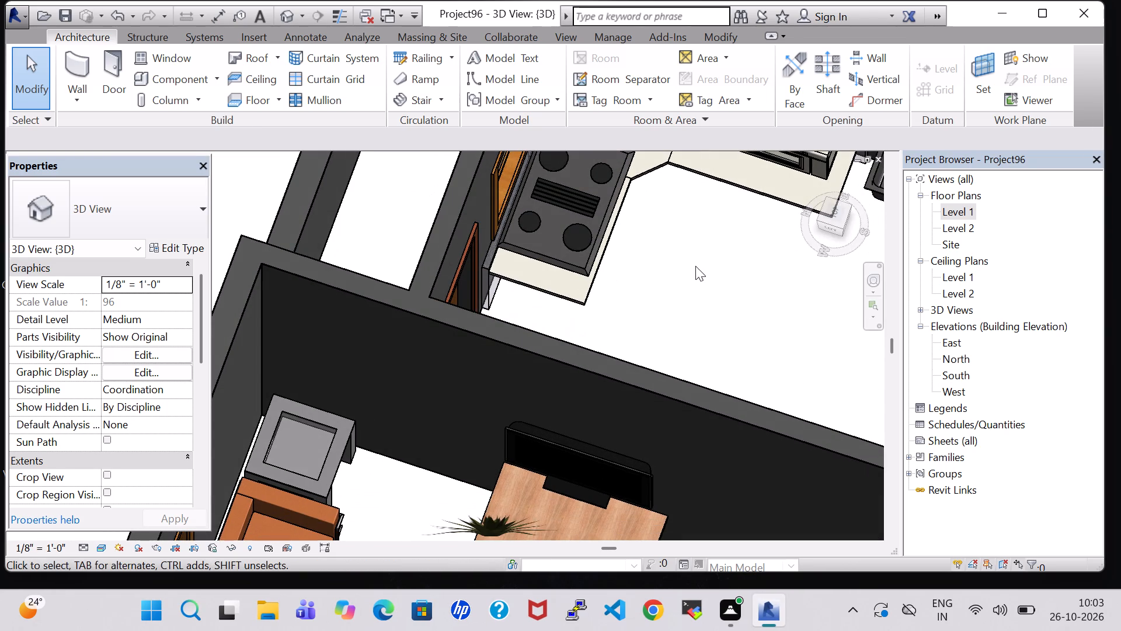
middle_drag(695, 266, 642, 276)
shift+middle_drag(650, 264, 625, 355)
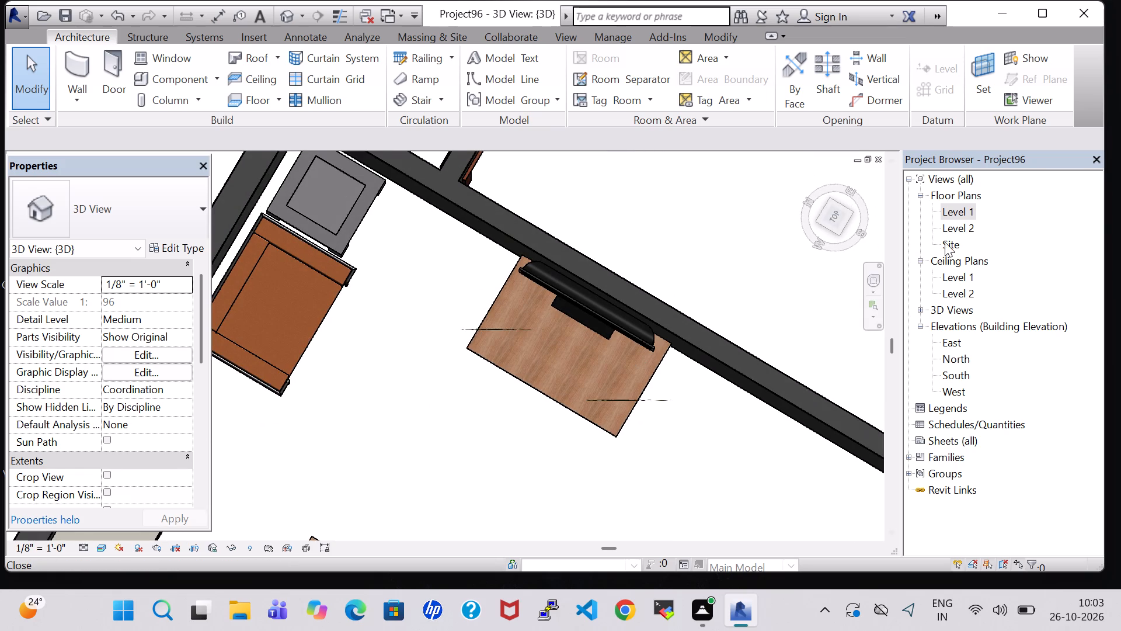
On the Level 1 floor plan, place a tagged room in the space beside BEDROOM-1 and name it KITCHEN.
double_click(948, 217)
scroll(544, 321, down, 2)
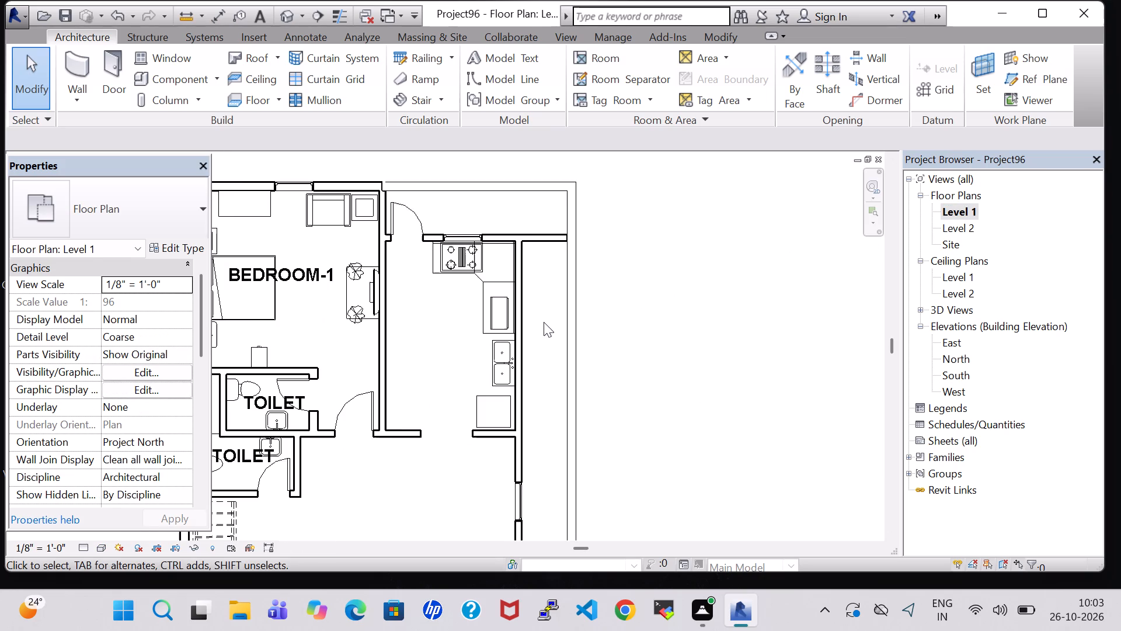
click(610, 58)
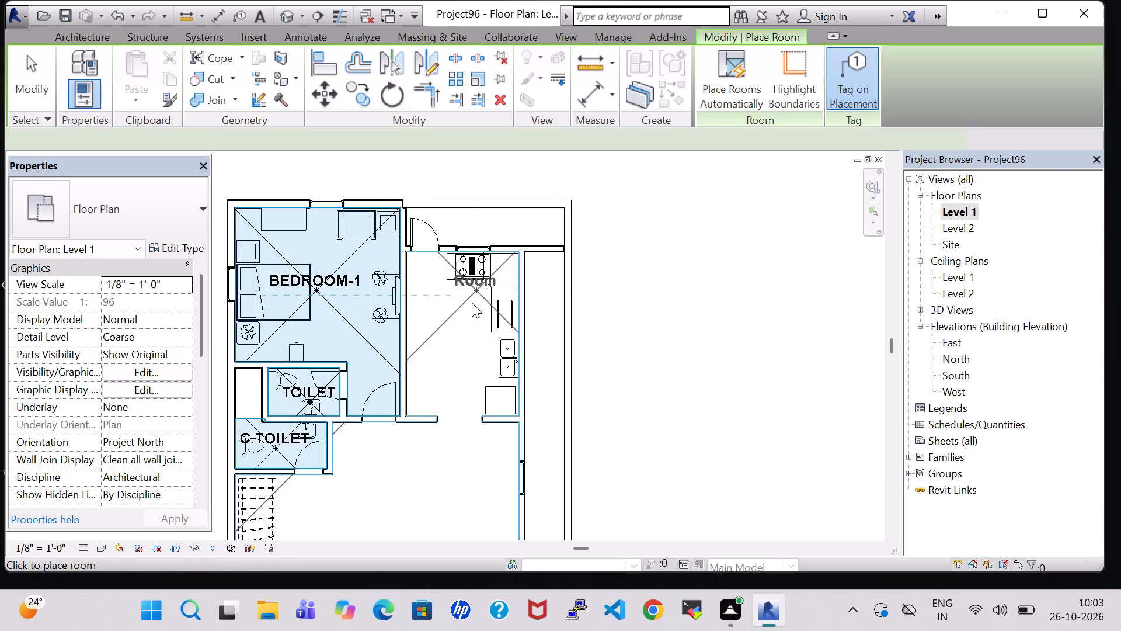
click(454, 349)
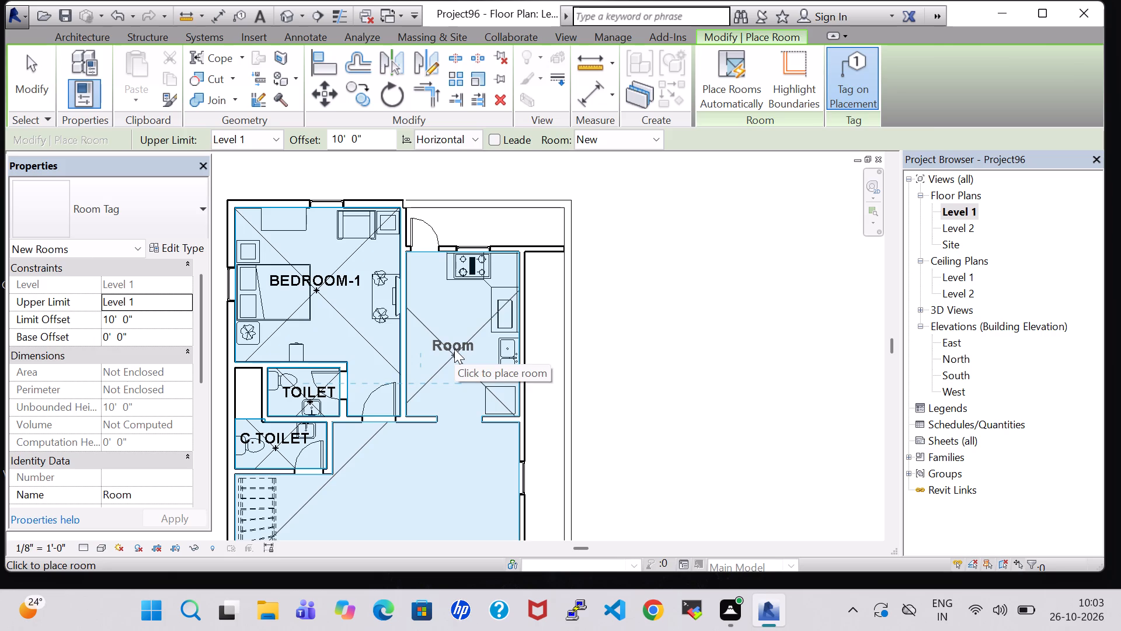
key(Escape)
key(Escape)
double_click(454, 349)
key(BackSpace)
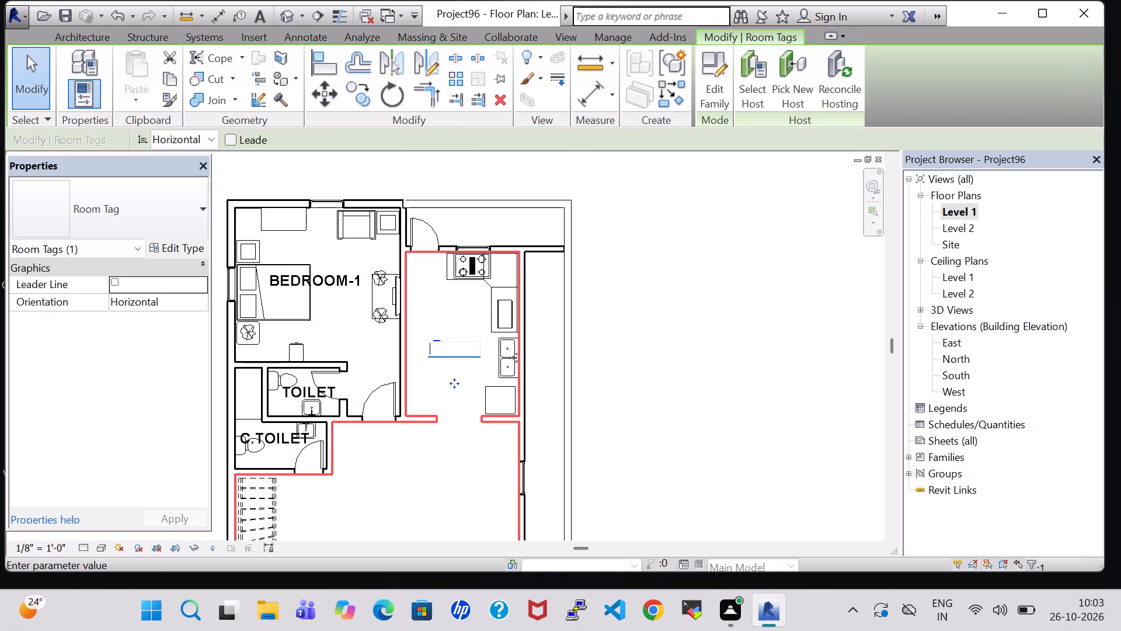
text(KITCHEN)
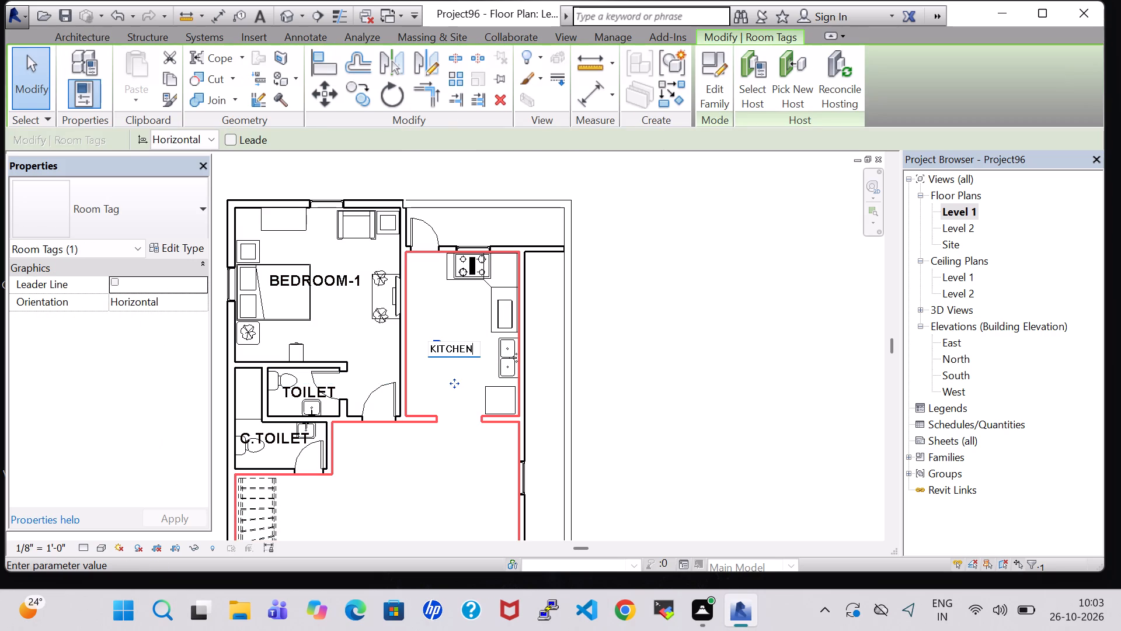
key(Return)
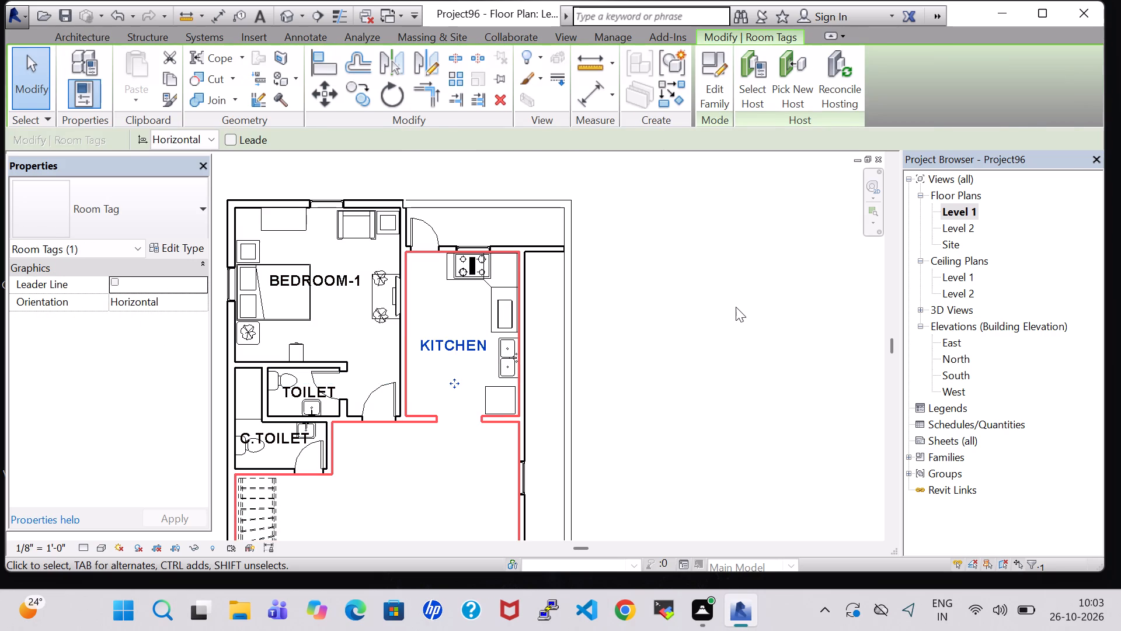
click(736, 307)
Load the Washer family from the Domestic folder of the Specialty Equipment library.
click(180, 88)
double_click(180, 81)
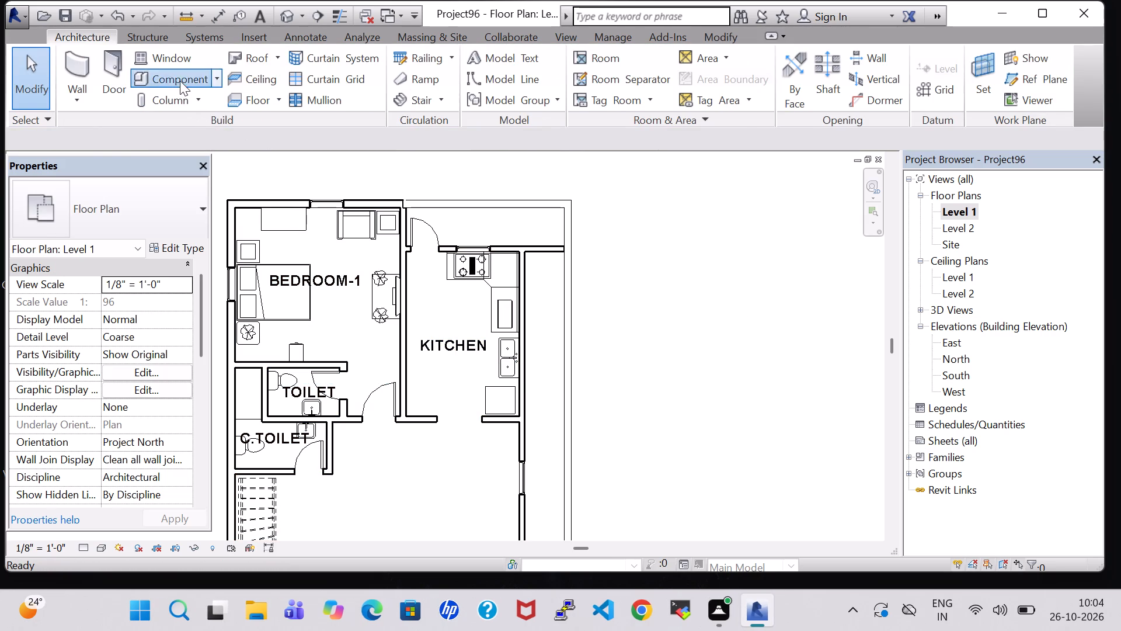
click(711, 83)
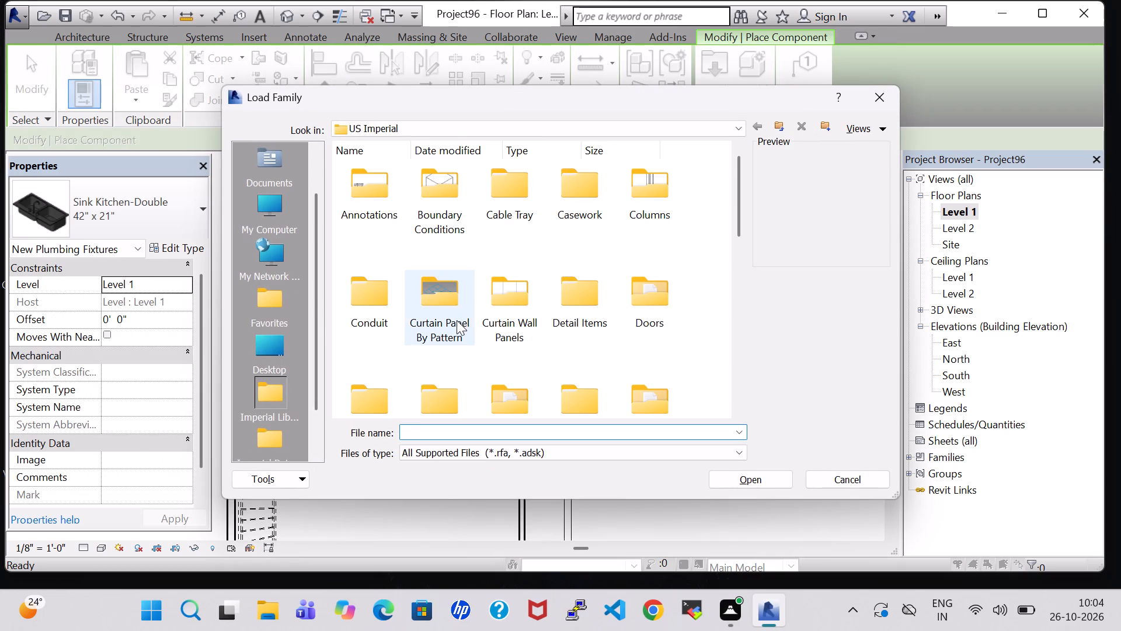
click(457, 320)
key(s)
double_click(434, 221)
double_click(436, 207)
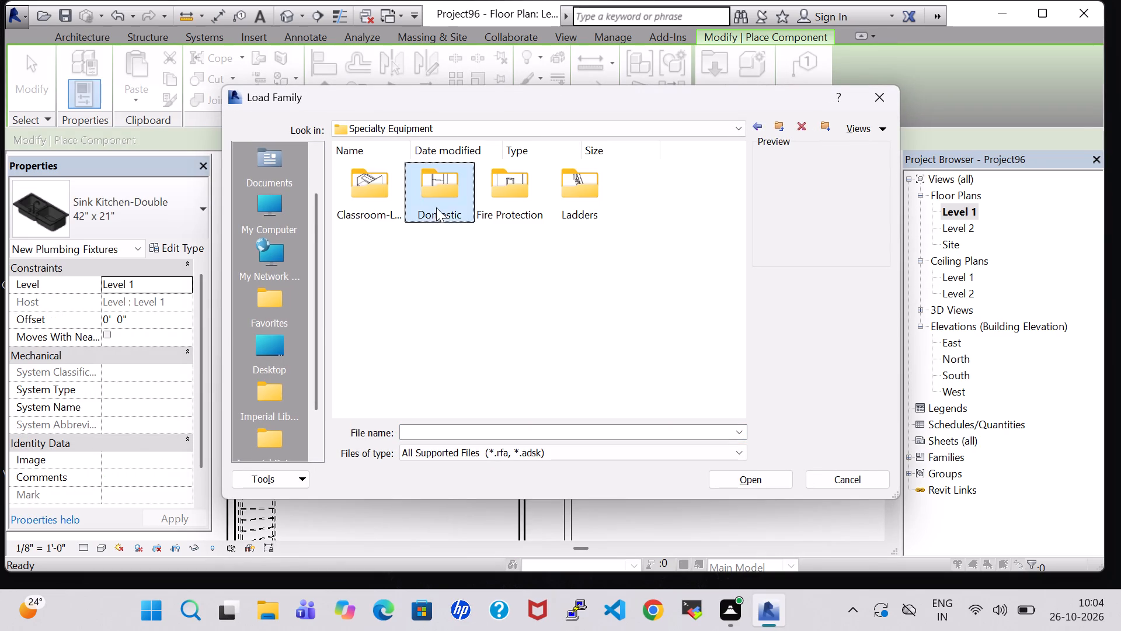
scroll(444, 241, down, 1)
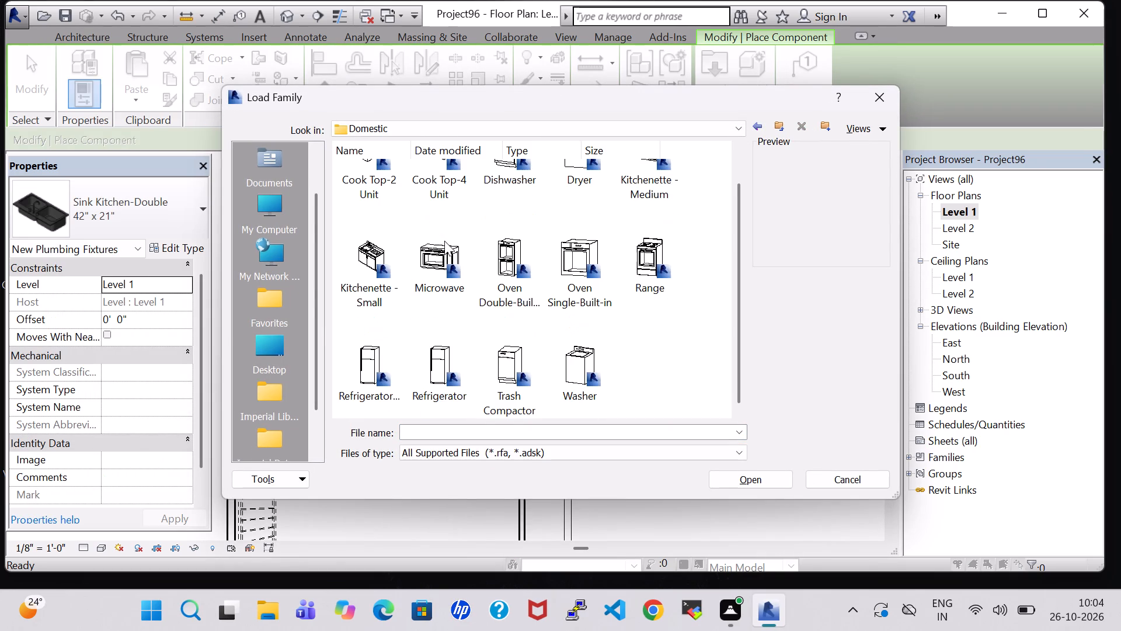
click(575, 364)
click(767, 480)
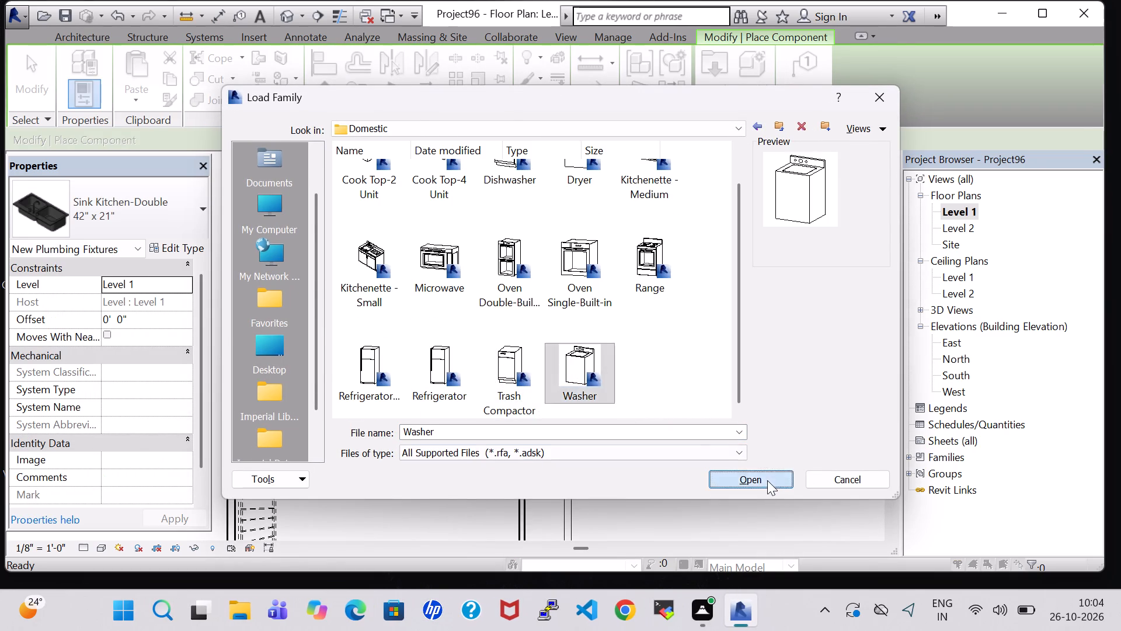
Place the 27" x 25" x 35" Washer in the strip outside the kitchen window, about 4' 4" from the kitchen side wall's line.
scroll(444, 237, up, 3)
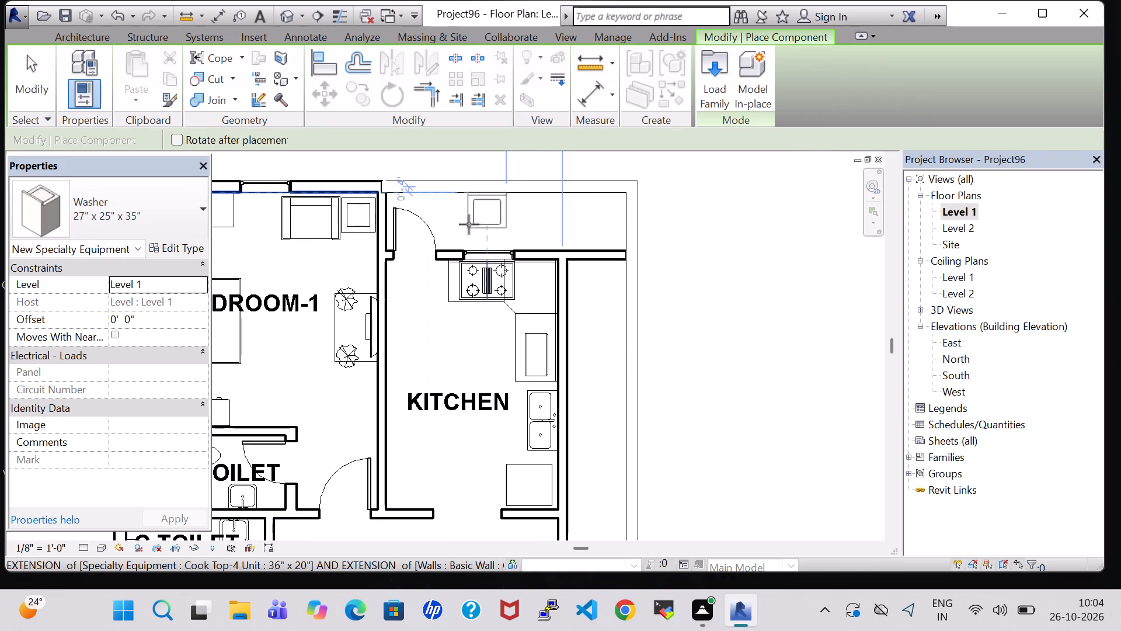
scroll(464, 228, up, 6)
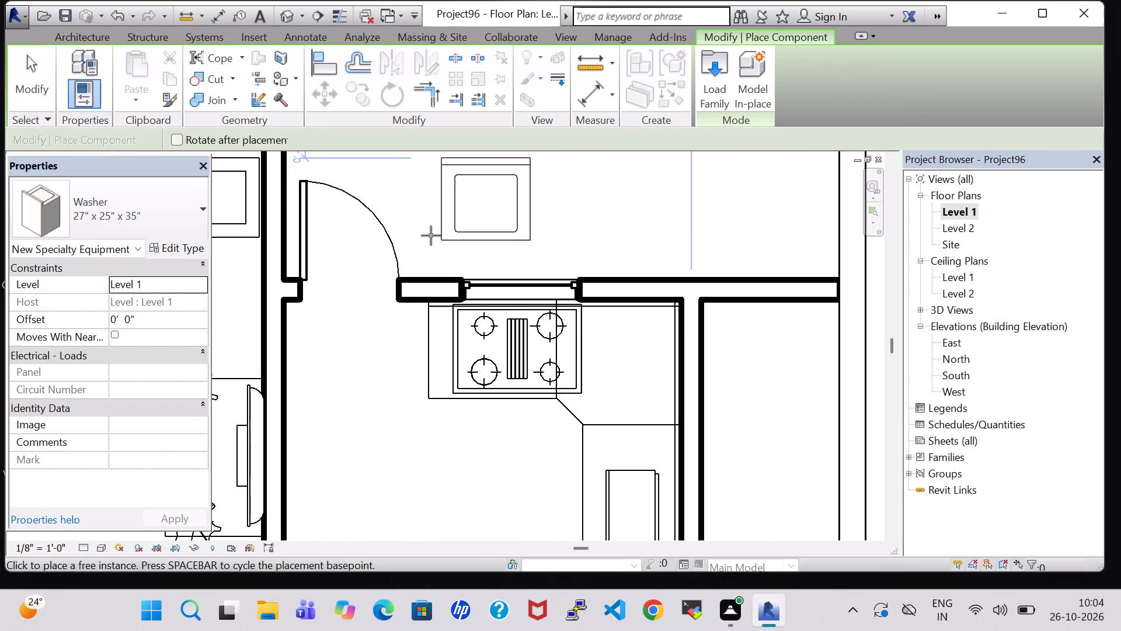
middle_drag(431, 235, 435, 288)
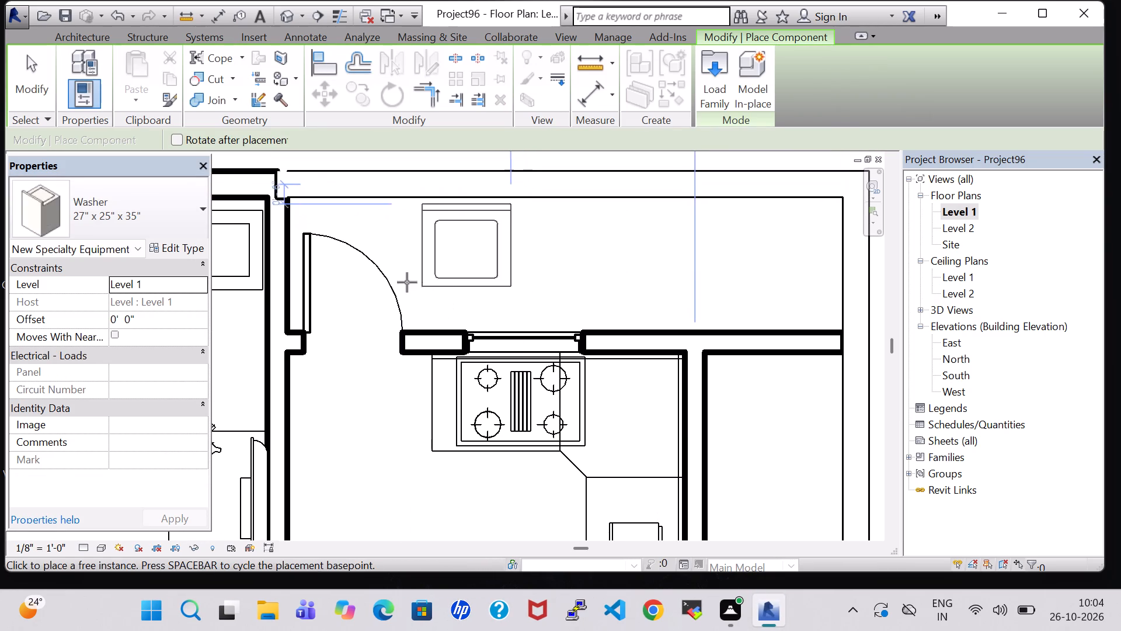
click(424, 282)
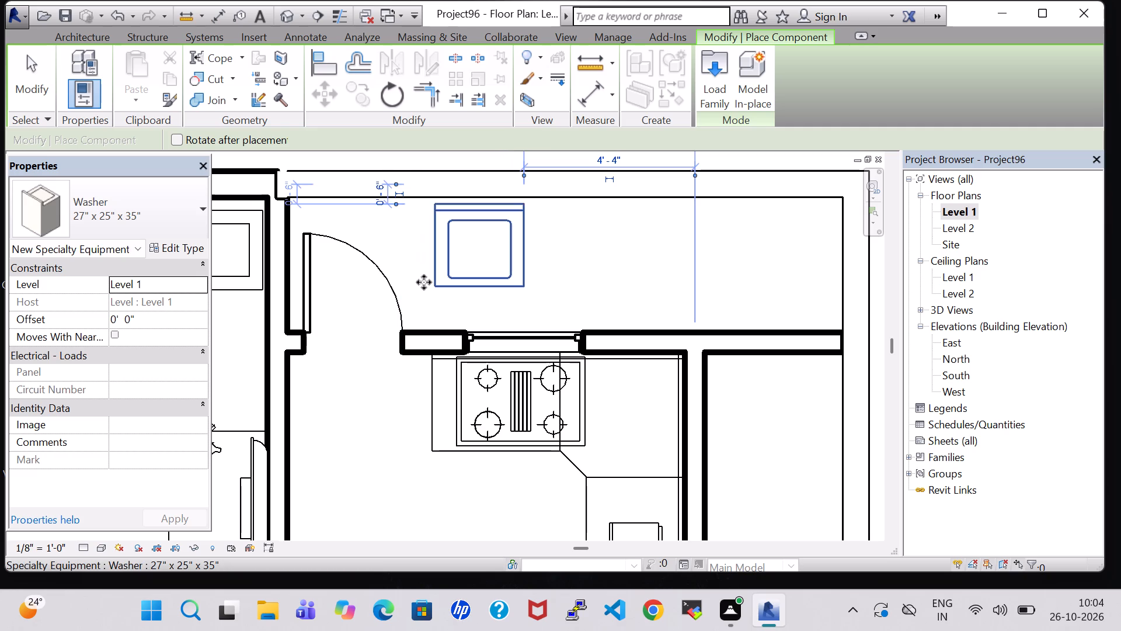
key(Escape)
Load the Dishwasher family from the Domestic folder of the Specialty Equipment library.
click(712, 86)
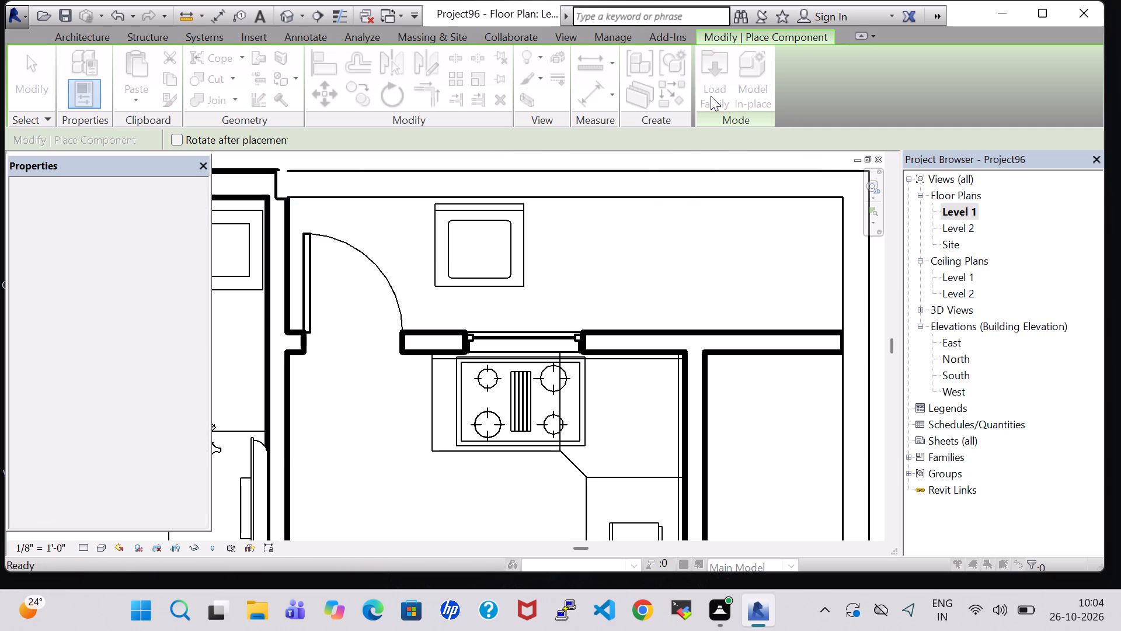
scroll(582, 361, down, 2)
click(577, 313)
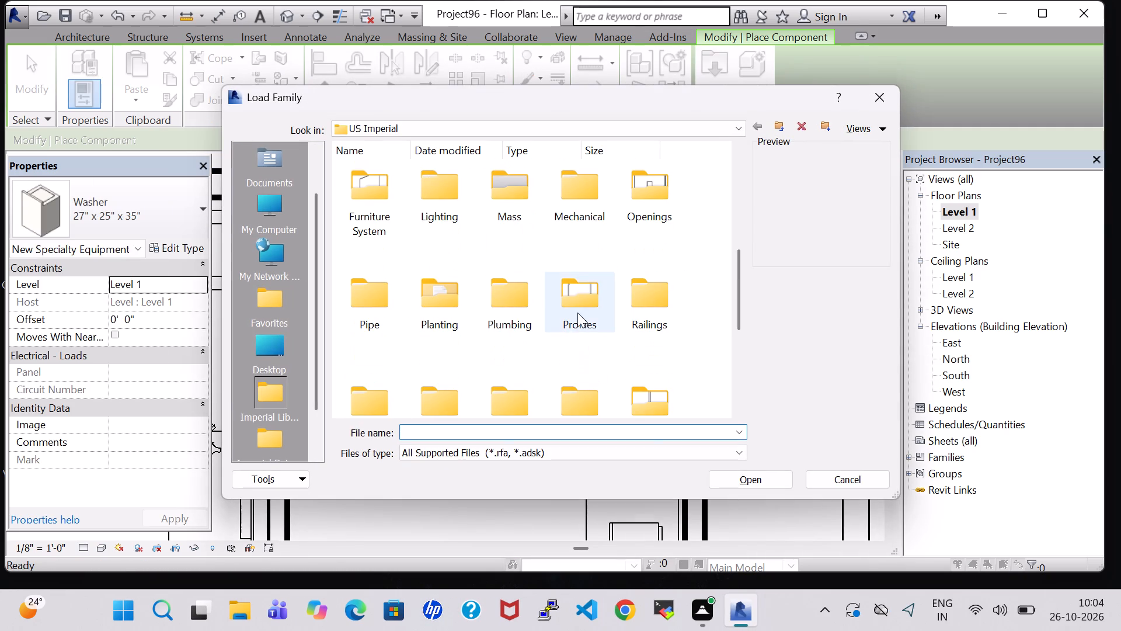
key(s)
double_click(433, 196)
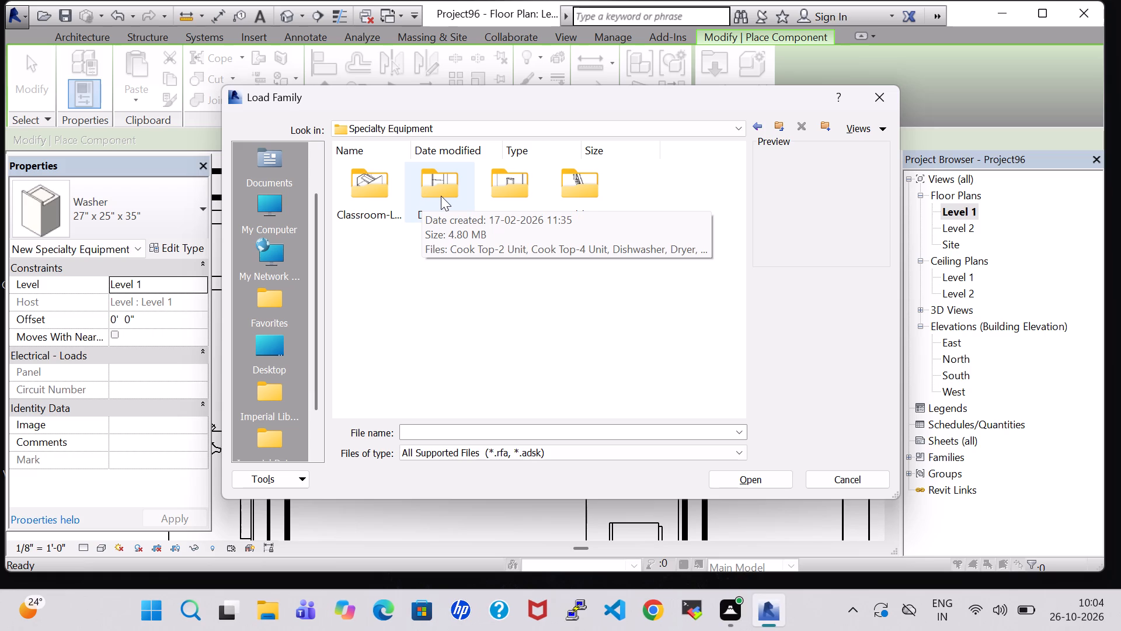
double_click(441, 196)
scroll(462, 203, down, 2)
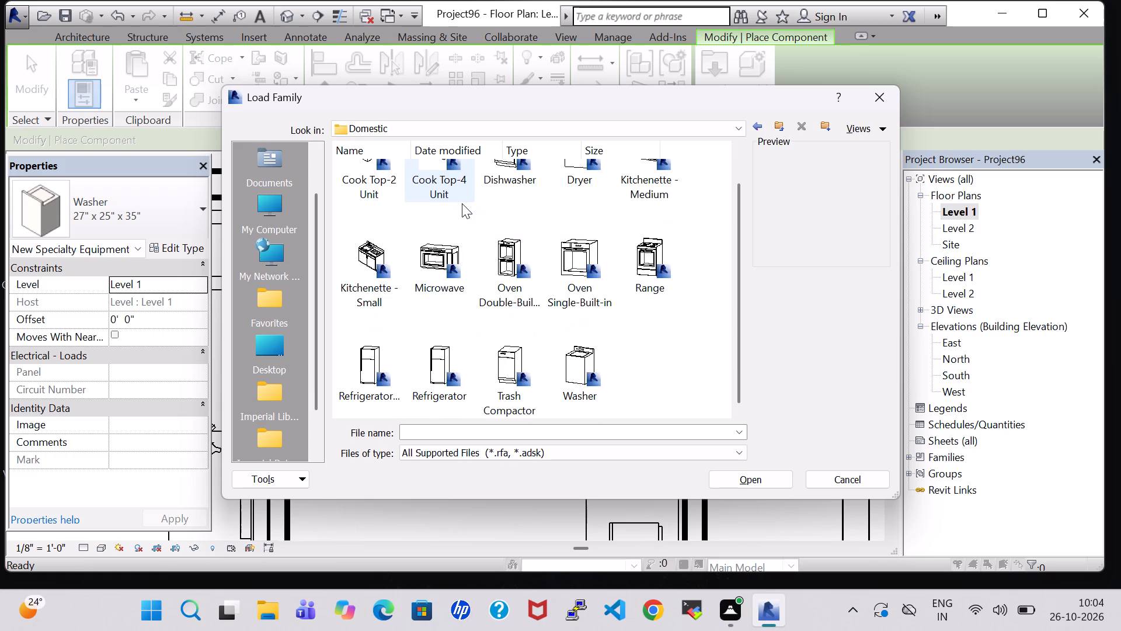
scroll(530, 266, up, 2)
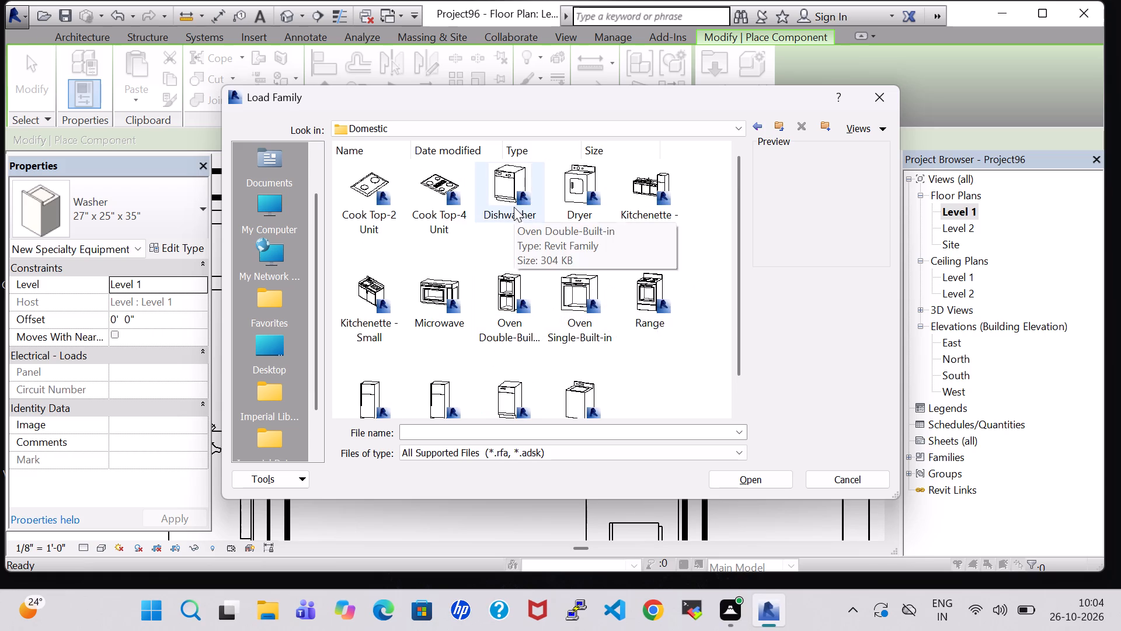
click(509, 195)
click(762, 474)
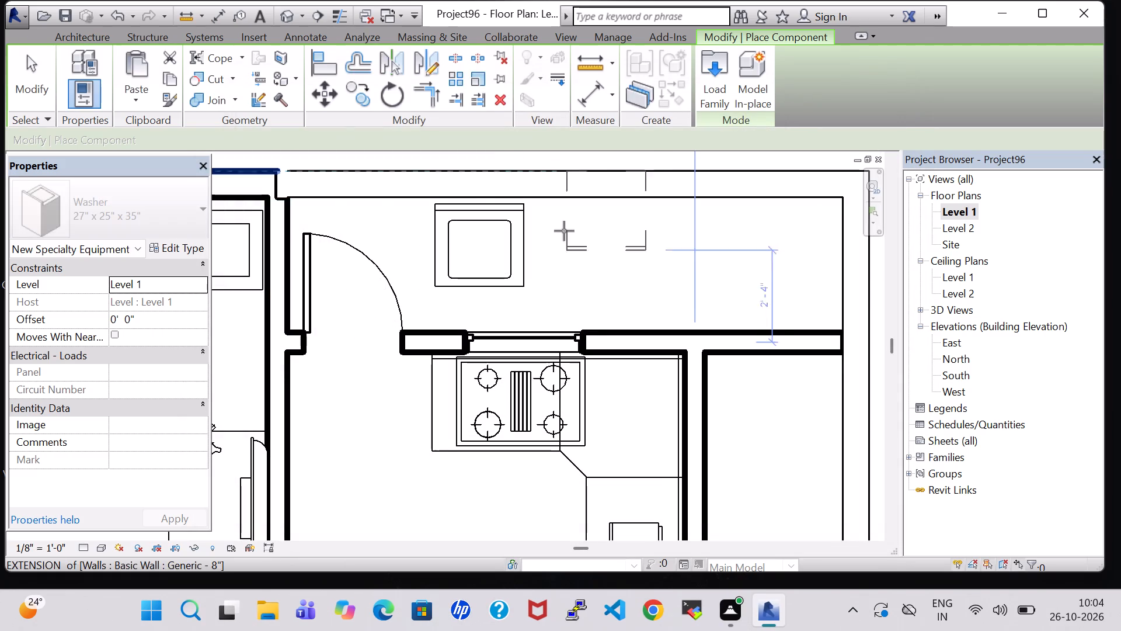
Place the 24" x 24" x 34" Dishwasher beside the washer, about 1' 0" from the kitchen side wall's line.
click(566, 280)
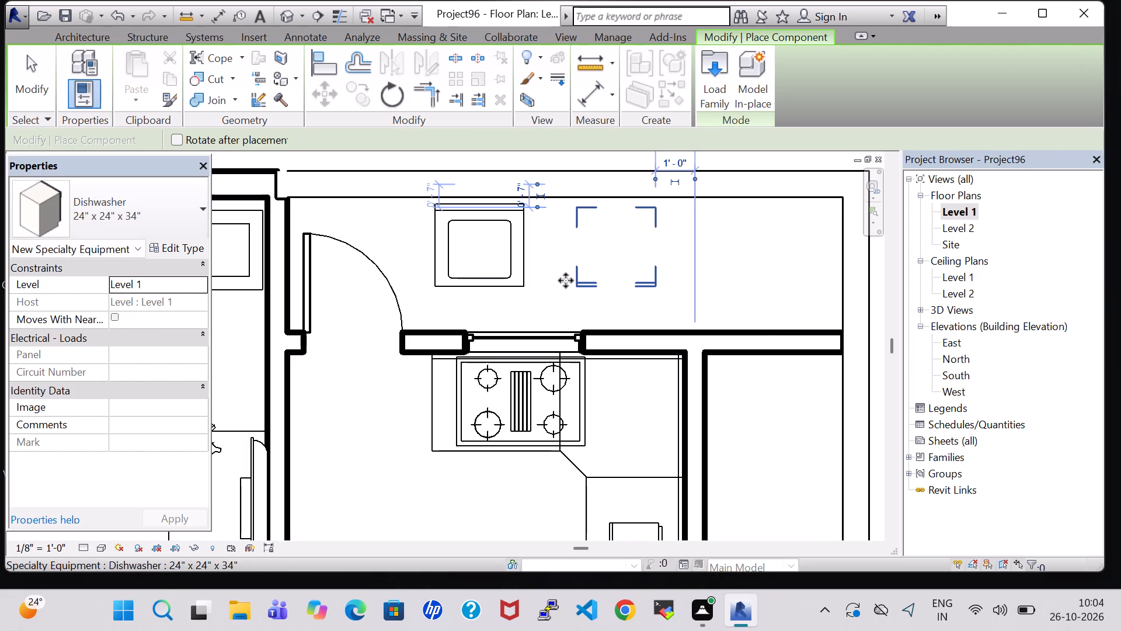
key(Escape)
key(Escape)
Examine the washer and dishwasher outside the kitchen in the 3D view, and return to the Level 1 floor plan.
click(284, 15)
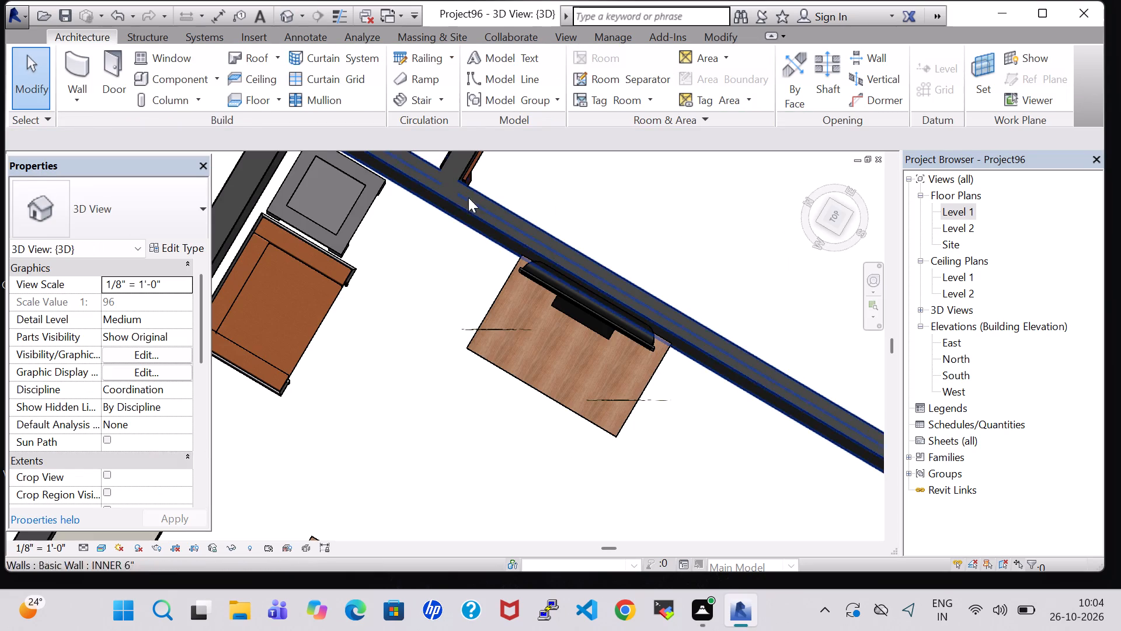
shift+middle_drag(451, 427, 476, 365)
shift+scroll(451, 427, up, 1)
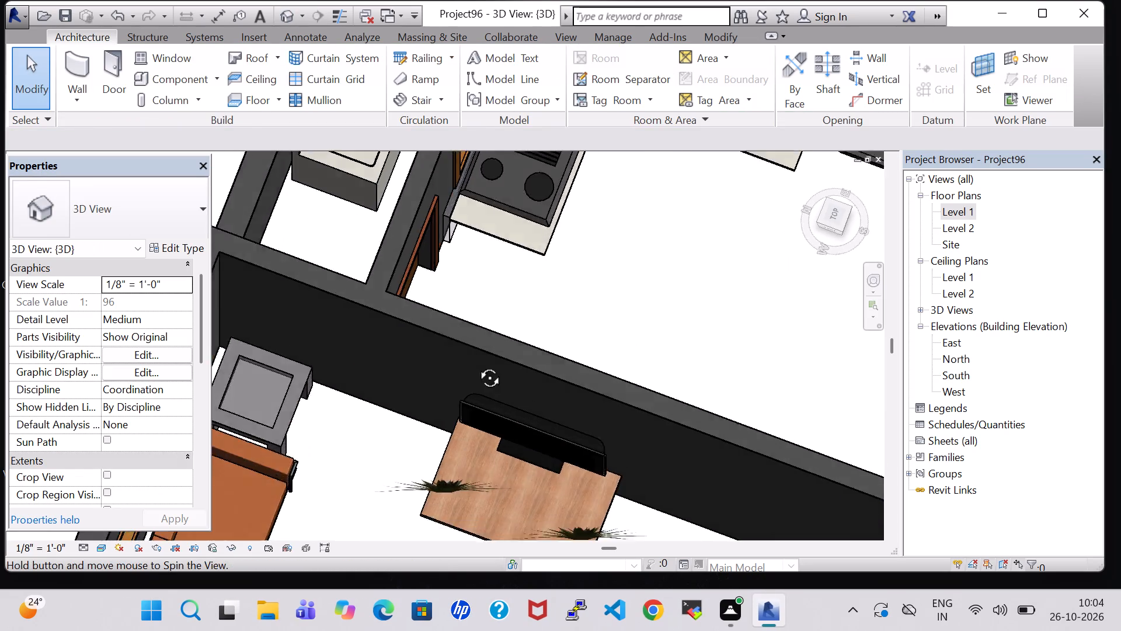
shift+middle_drag(476, 365, 478, 363)
middle_drag(545, 333, 577, 408)
middle_drag(571, 401, 556, 397)
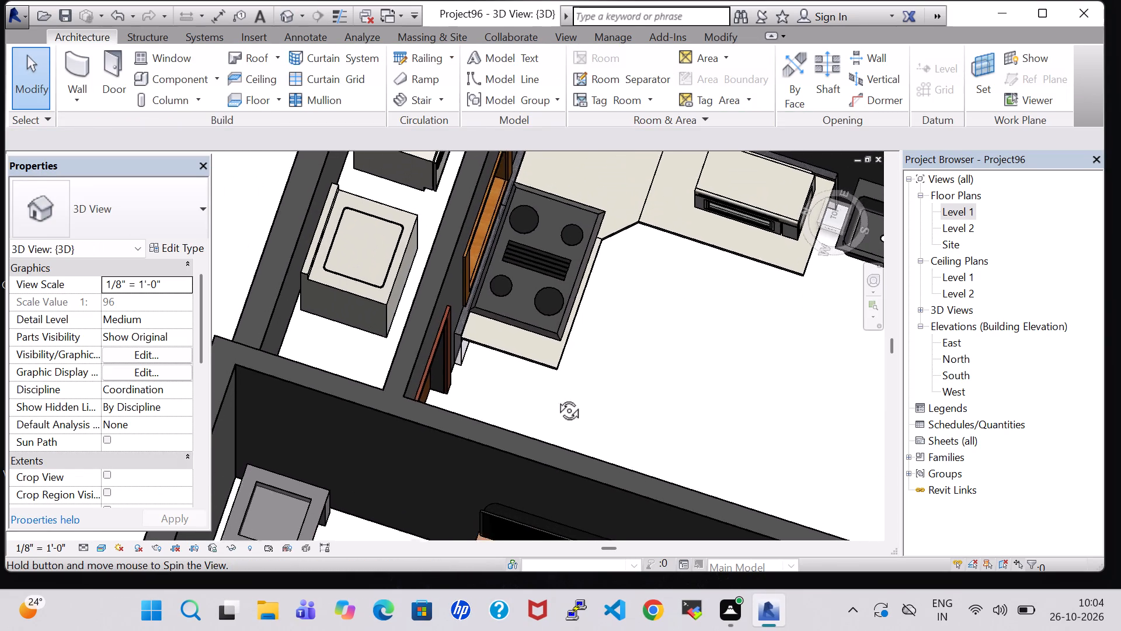
middle_drag(556, 397, 506, 344)
middle_drag(694, 209, 410, 570)
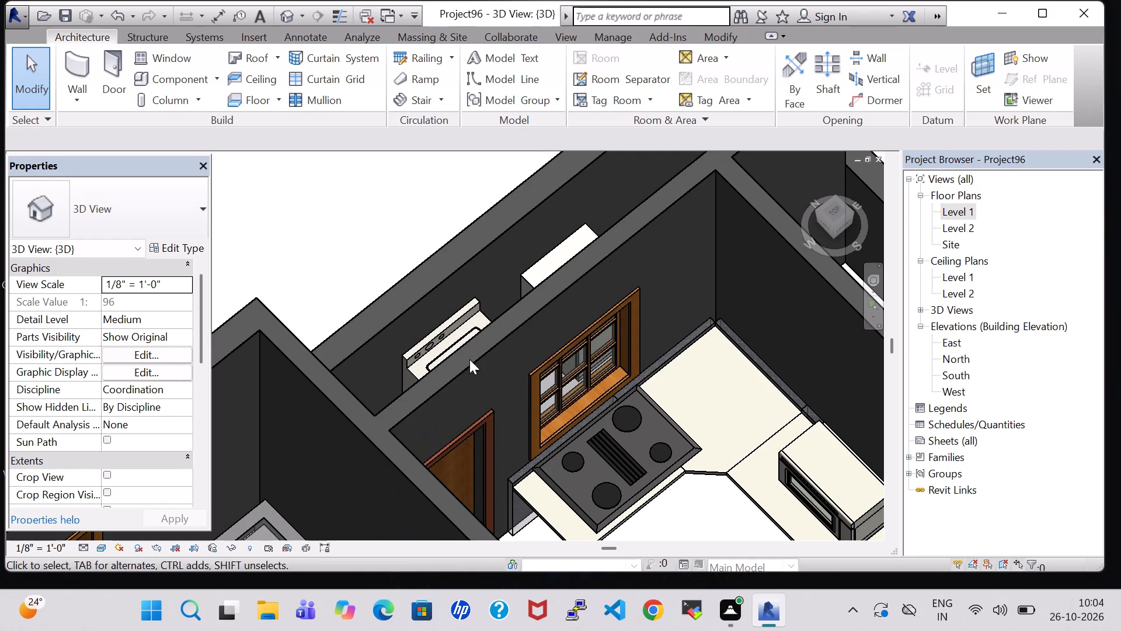
middle_drag(486, 286, 493, 351)
scroll(503, 275, up, 1)
shift+middle_drag(504, 270, 514, 347)
click(470, 200)
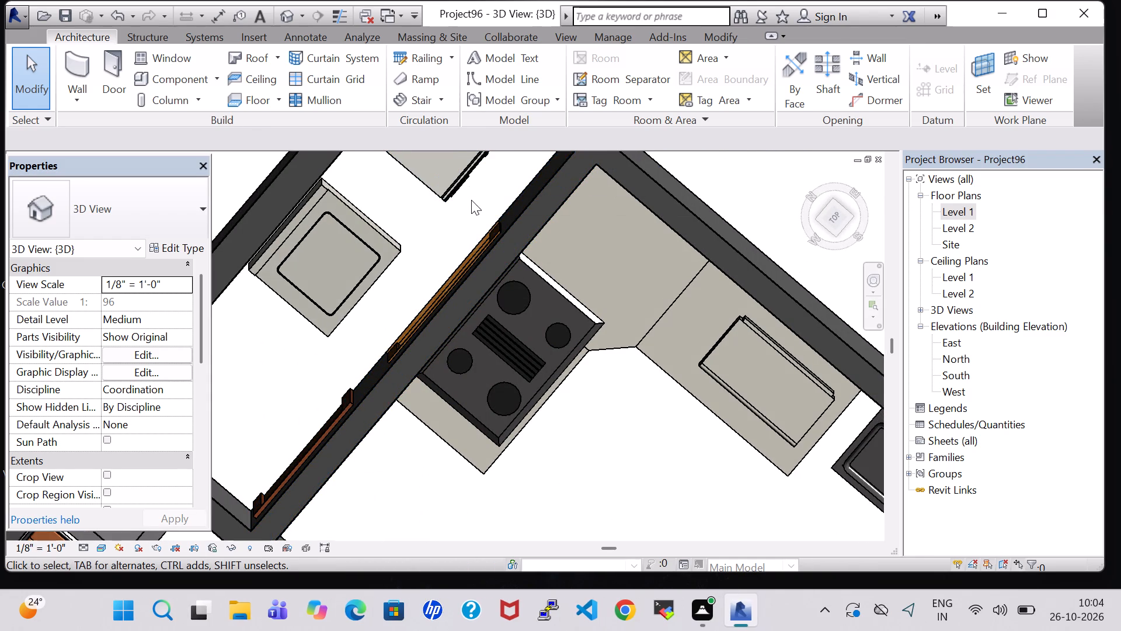
double_click(959, 211)
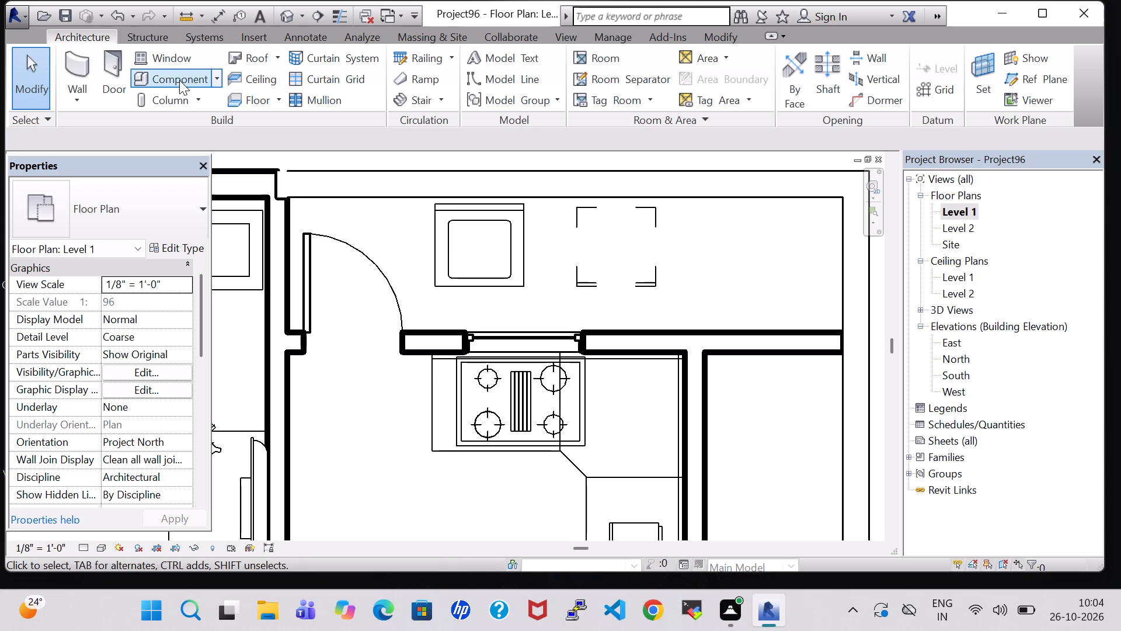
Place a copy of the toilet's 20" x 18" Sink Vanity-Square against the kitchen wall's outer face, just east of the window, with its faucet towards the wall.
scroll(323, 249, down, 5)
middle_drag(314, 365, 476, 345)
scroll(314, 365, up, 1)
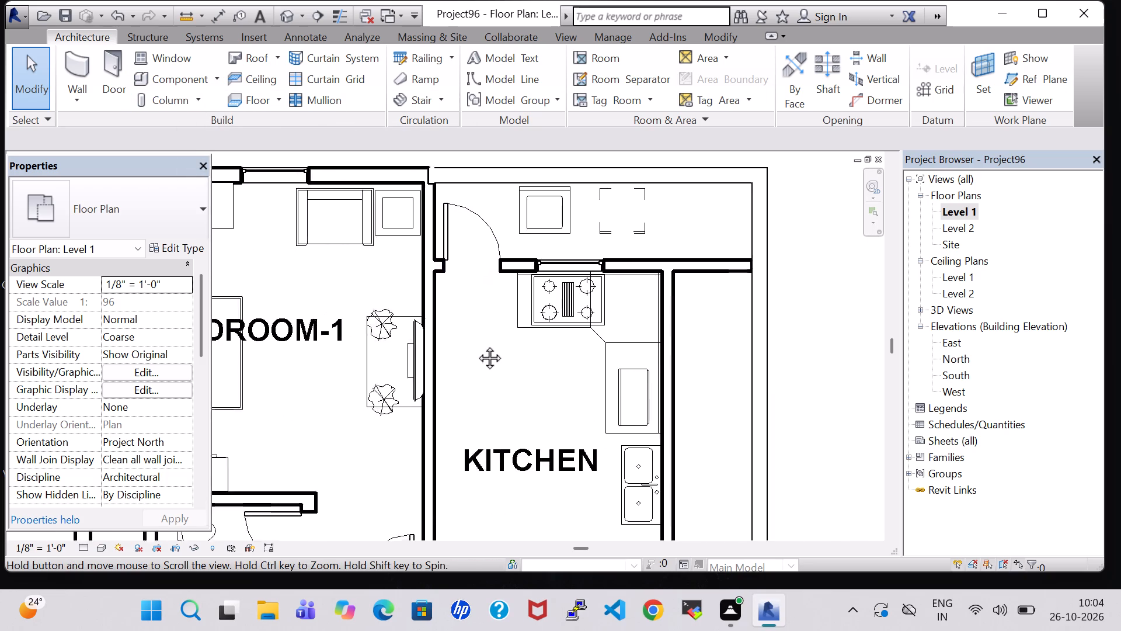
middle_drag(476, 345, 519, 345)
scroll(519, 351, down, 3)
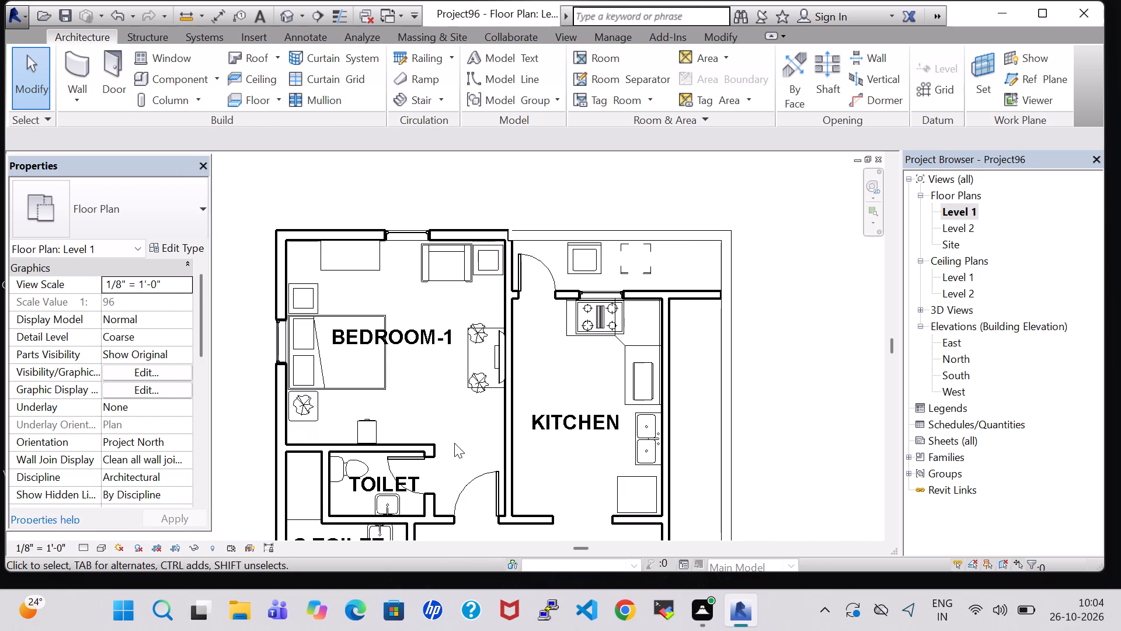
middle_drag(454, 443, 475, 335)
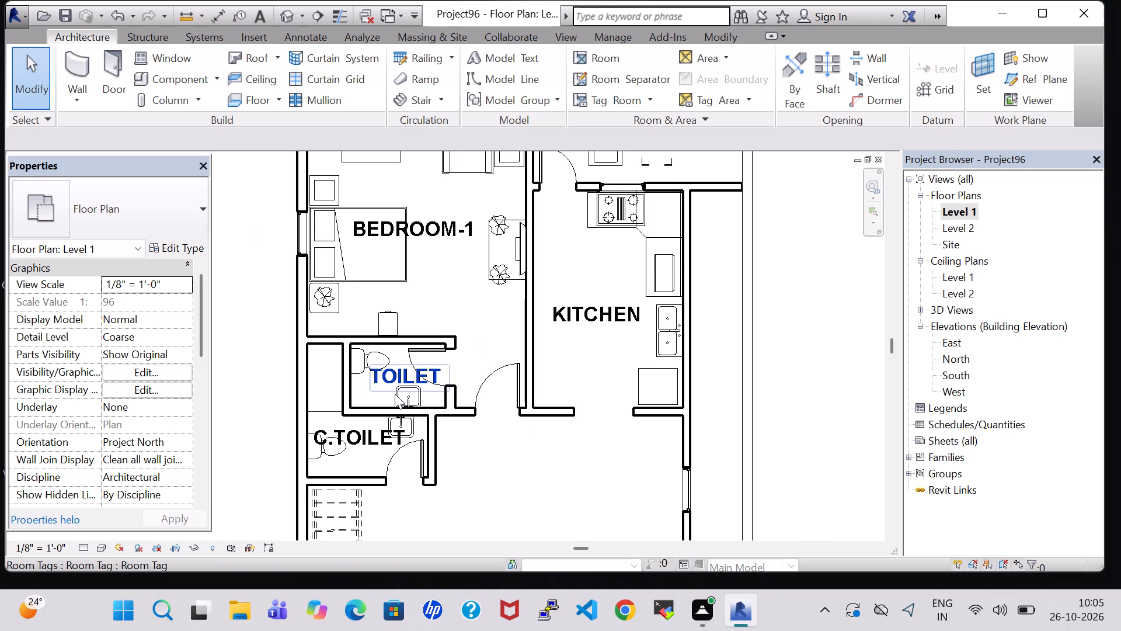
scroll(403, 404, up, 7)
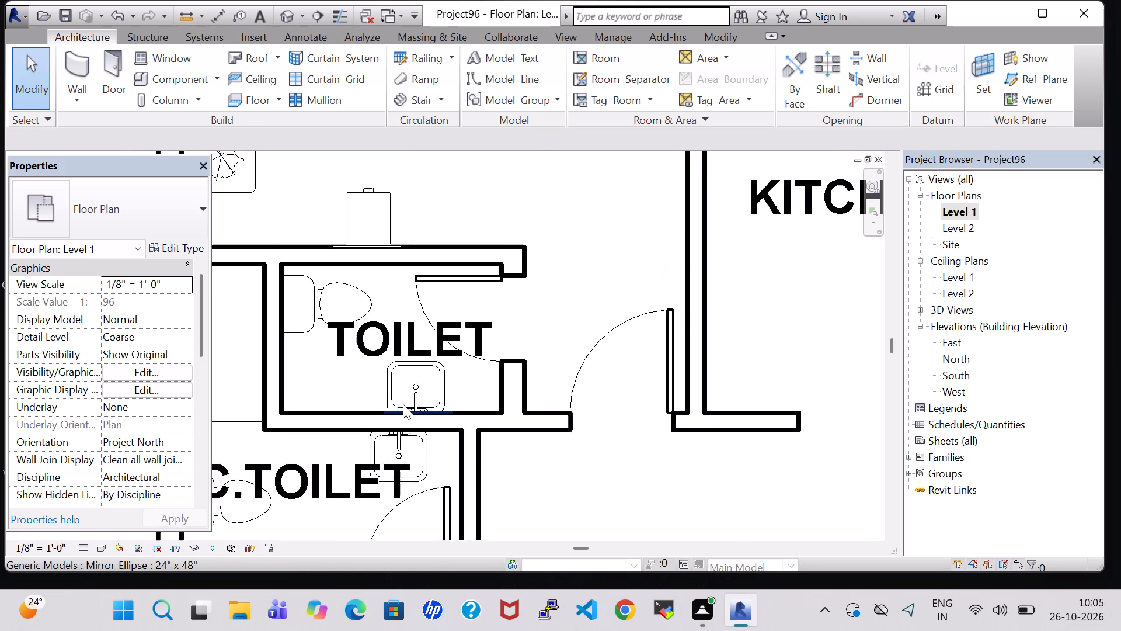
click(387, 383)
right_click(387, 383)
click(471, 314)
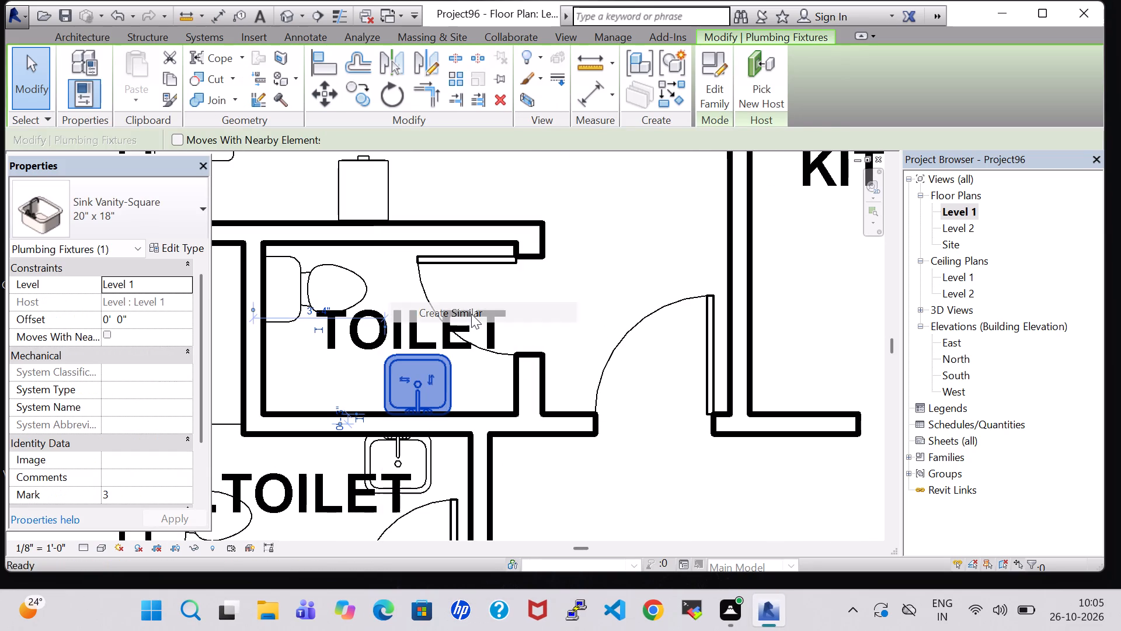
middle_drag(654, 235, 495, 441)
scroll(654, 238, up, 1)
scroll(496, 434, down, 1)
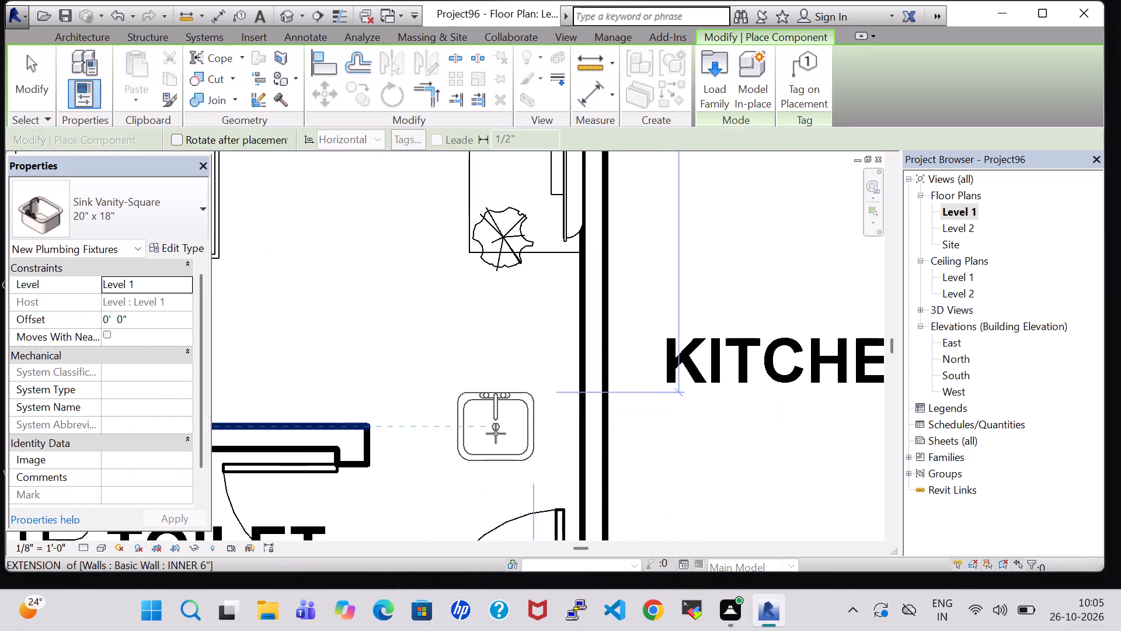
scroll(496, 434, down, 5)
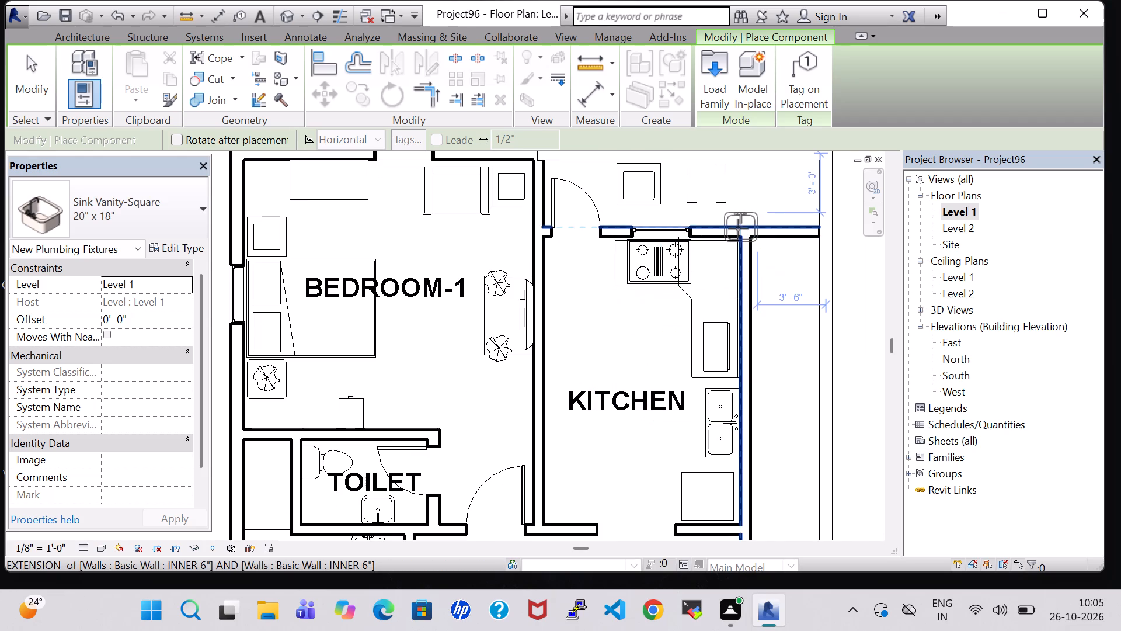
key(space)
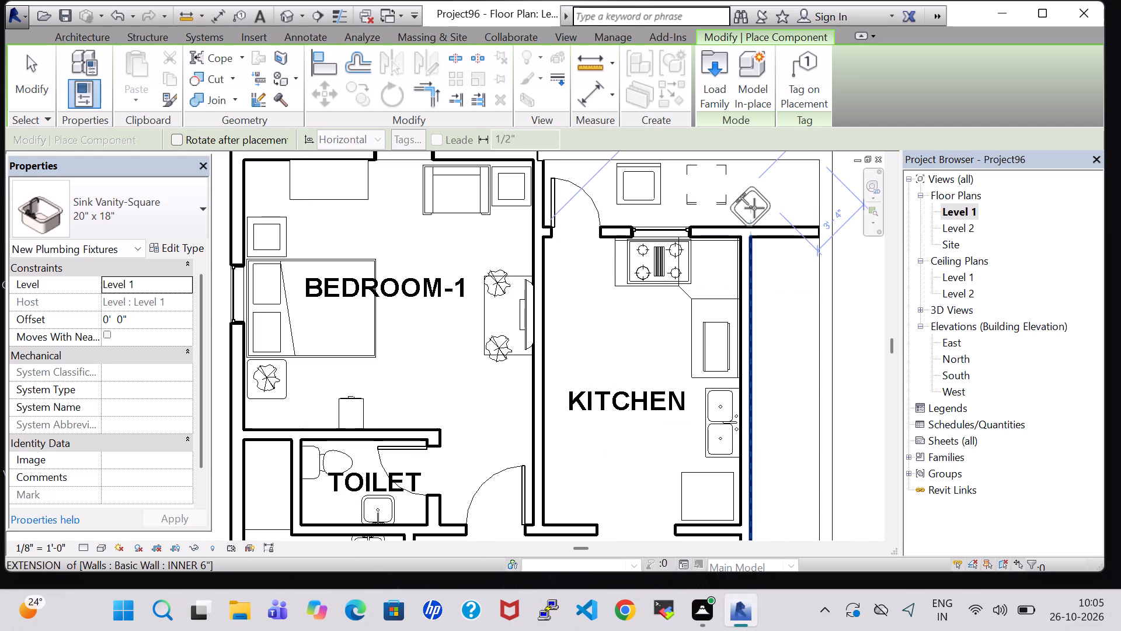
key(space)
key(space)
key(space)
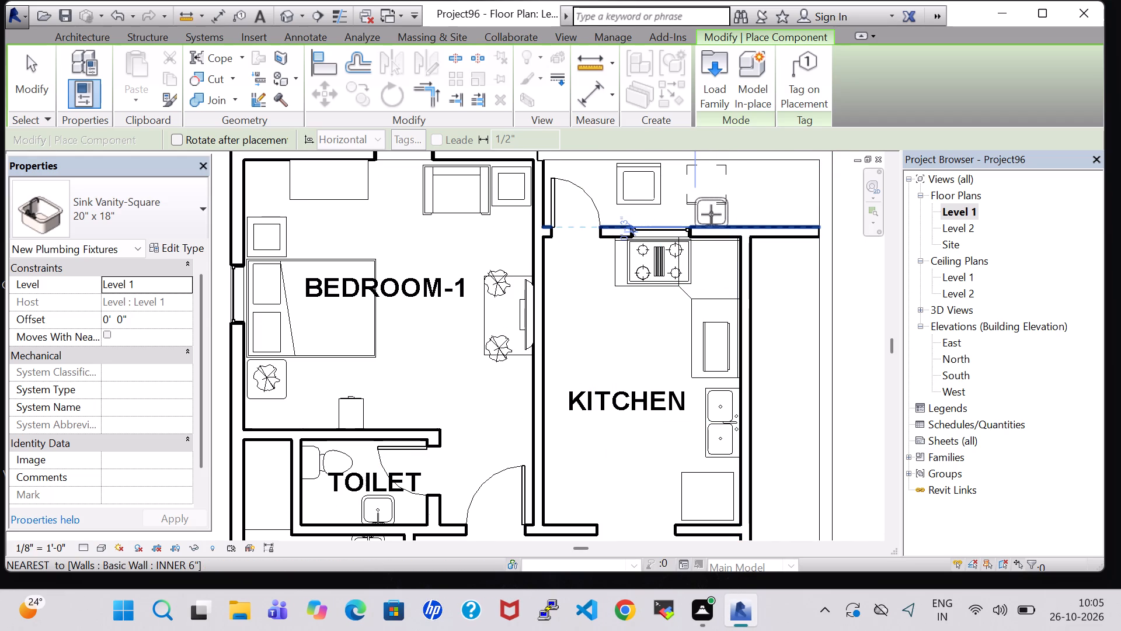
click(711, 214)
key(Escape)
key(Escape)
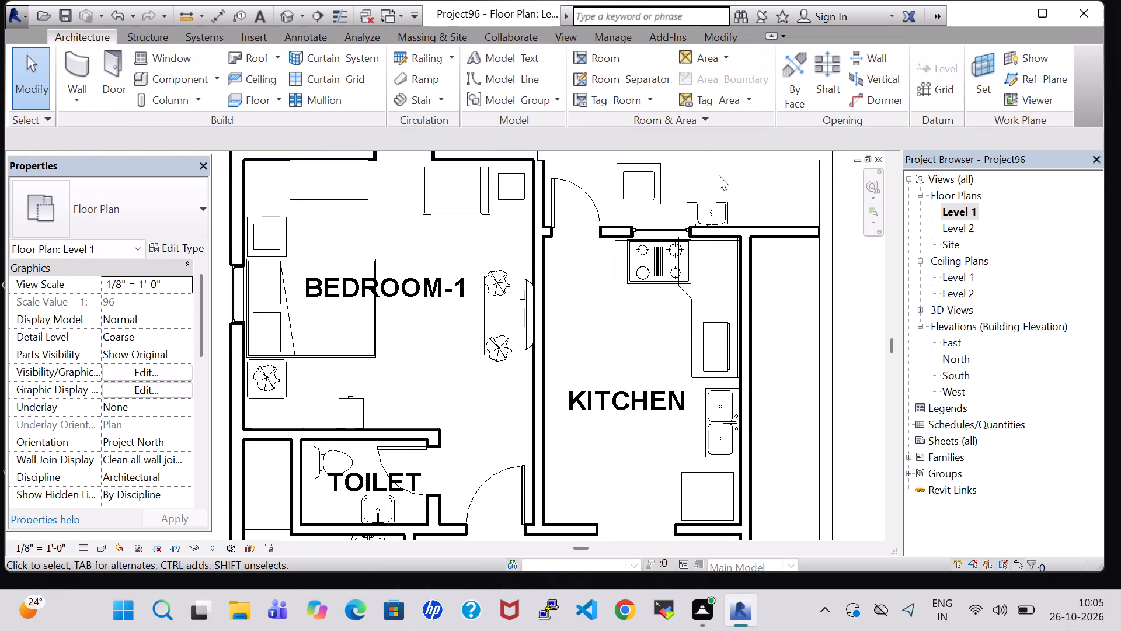
Nudge the dishwasher east along the outdoor strip until its near edge lines up with the kitchen's east wall.
click(723, 175)
key(Right)
key(Right)
key(Right)
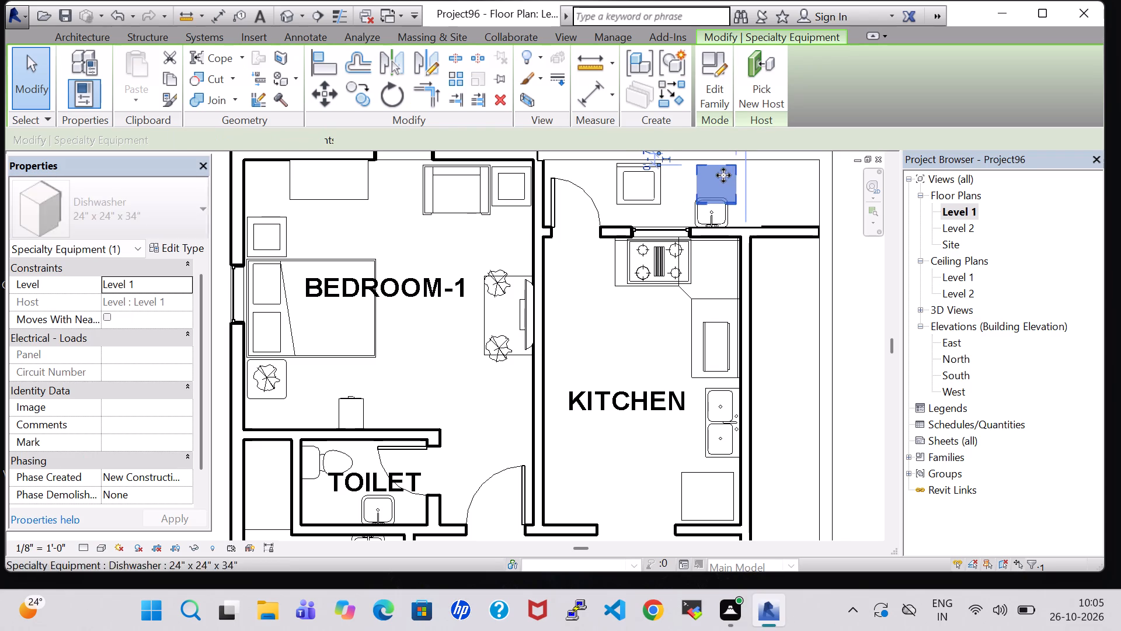
key(Right)
key(Right)
key(Right)
key(Right)
key(Right)
key(Right)
key(Right)
key(Right)
key(Right)
key(Right)
key(Right)
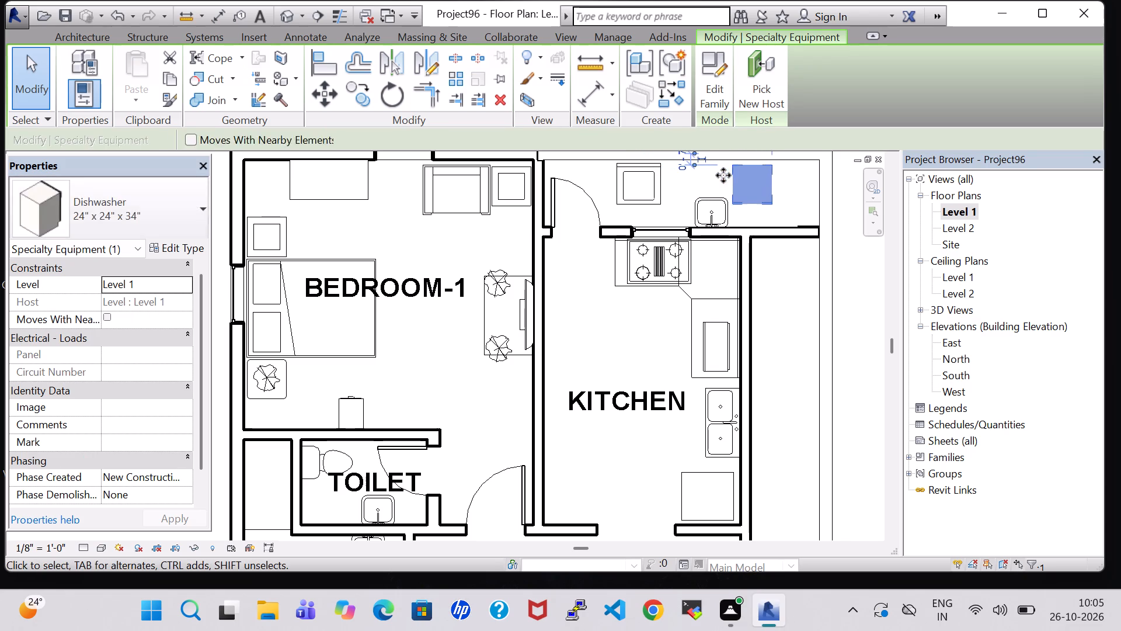
key(Right)
key(Right)
key(Right)
key(Right)
Nudge the washer east along the outdoor strip until it is centred opposite the kitchen window.
click(664, 182)
key(Right)
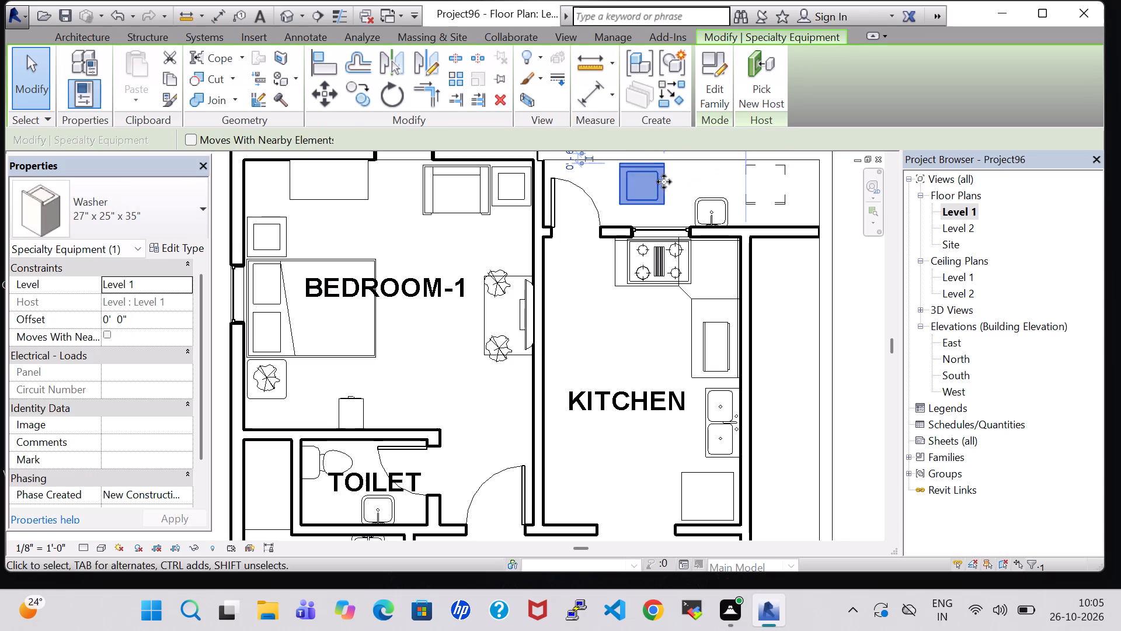
key(Right)
key(Right)
key(Right)
key(Right)
key(Right)
key(Right)
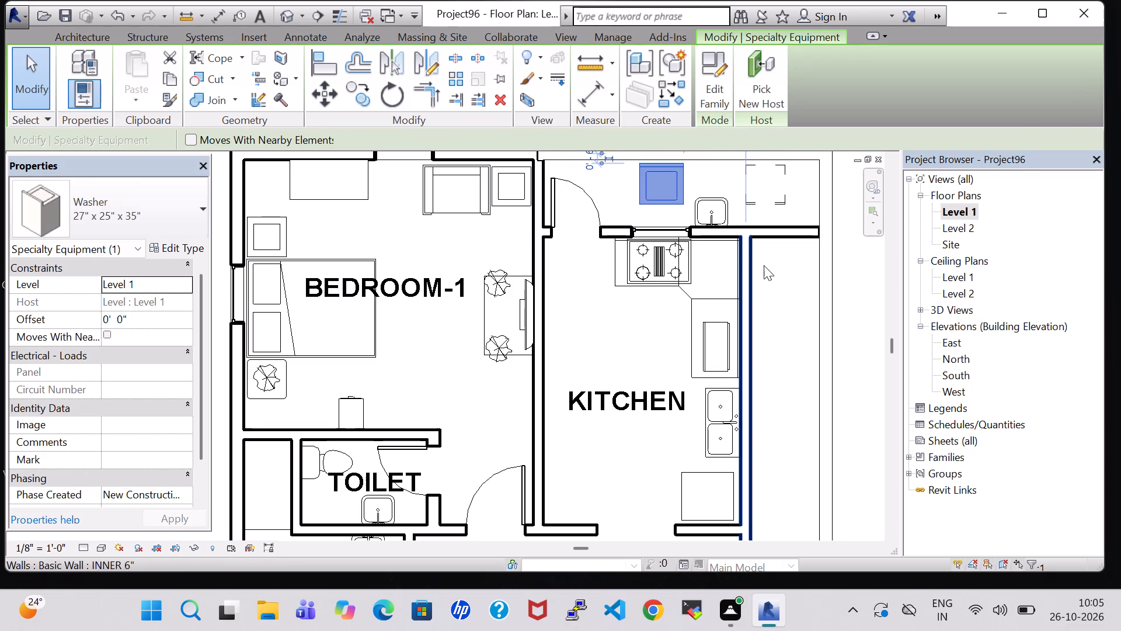
click(784, 296)
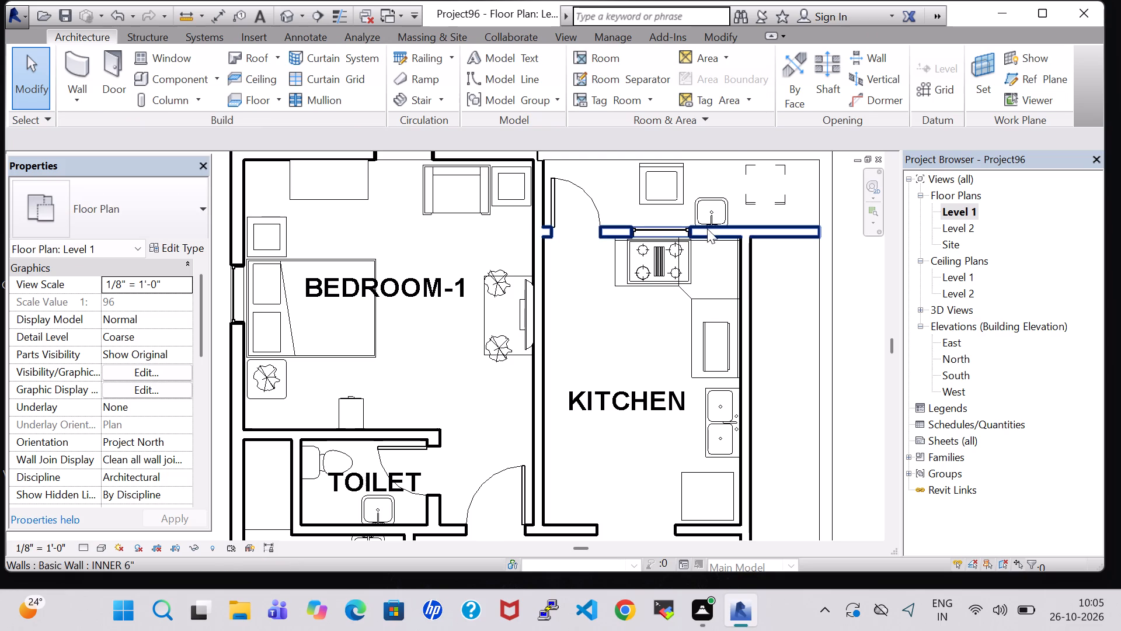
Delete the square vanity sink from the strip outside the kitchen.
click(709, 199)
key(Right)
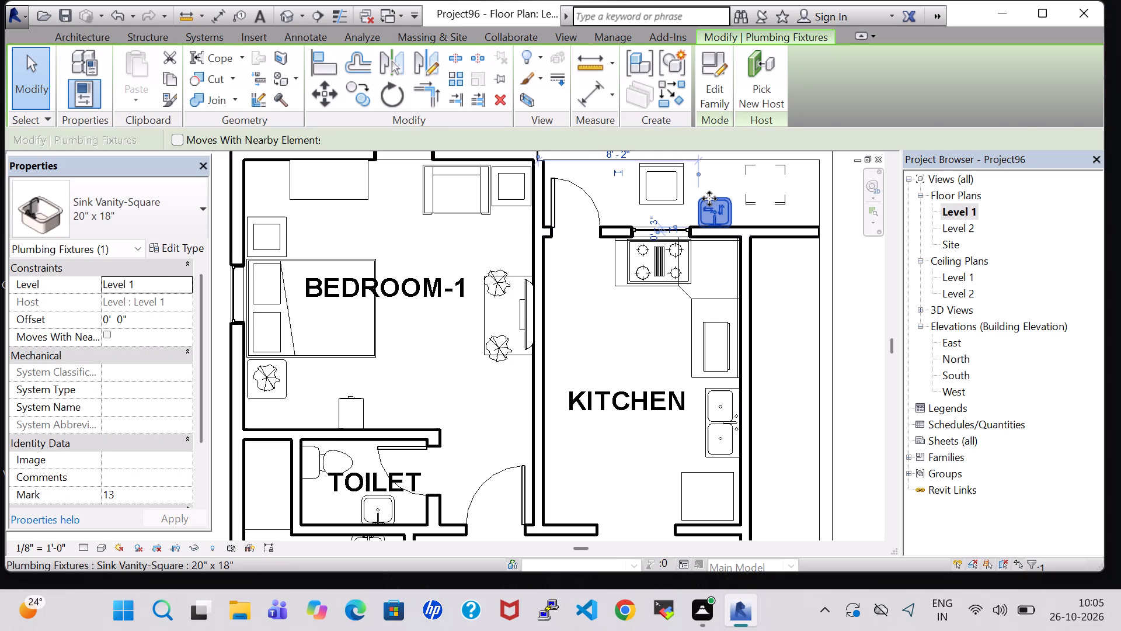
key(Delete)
Load the Sink Vanity-Round family from the Sinks folder of the architectural plumbing fixtures library.
click(169, 70)
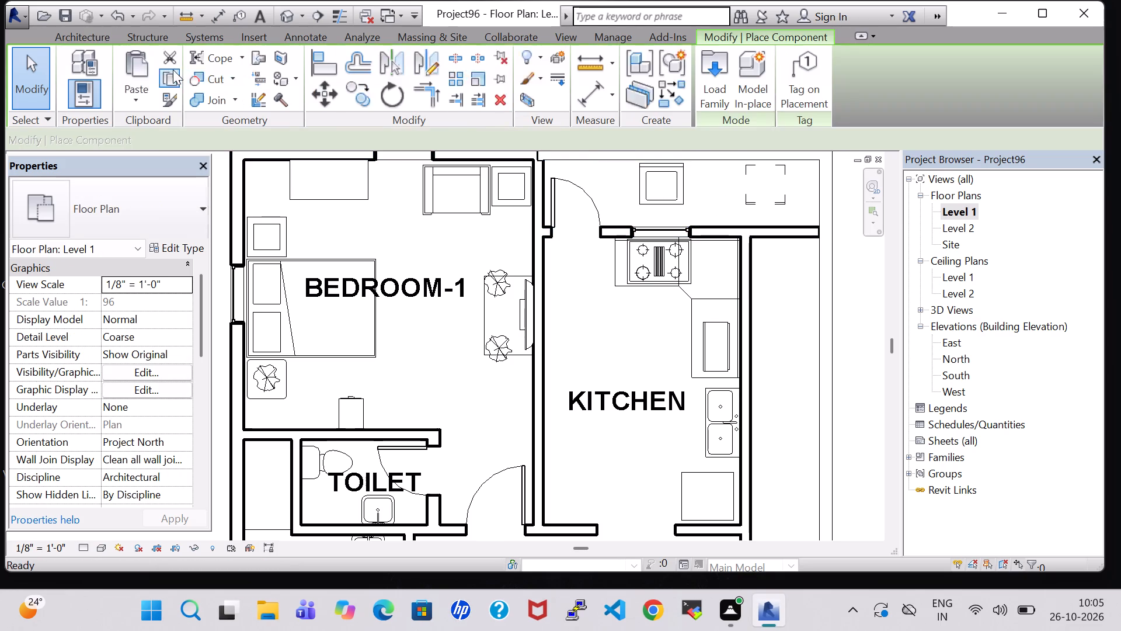
click(706, 77)
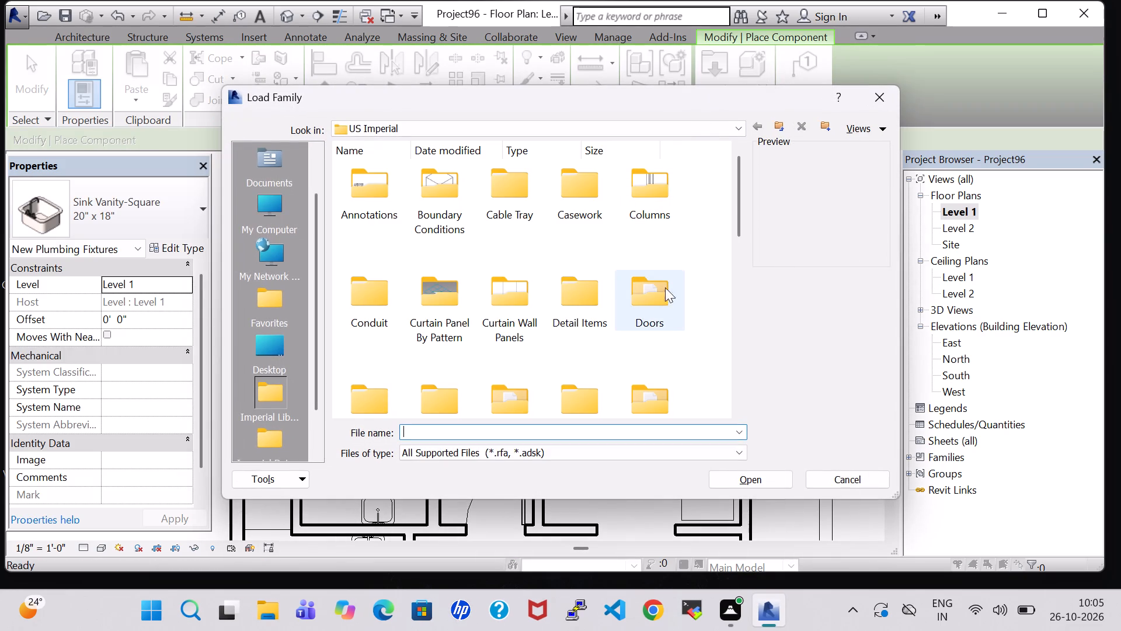
scroll(660, 398, down, 1)
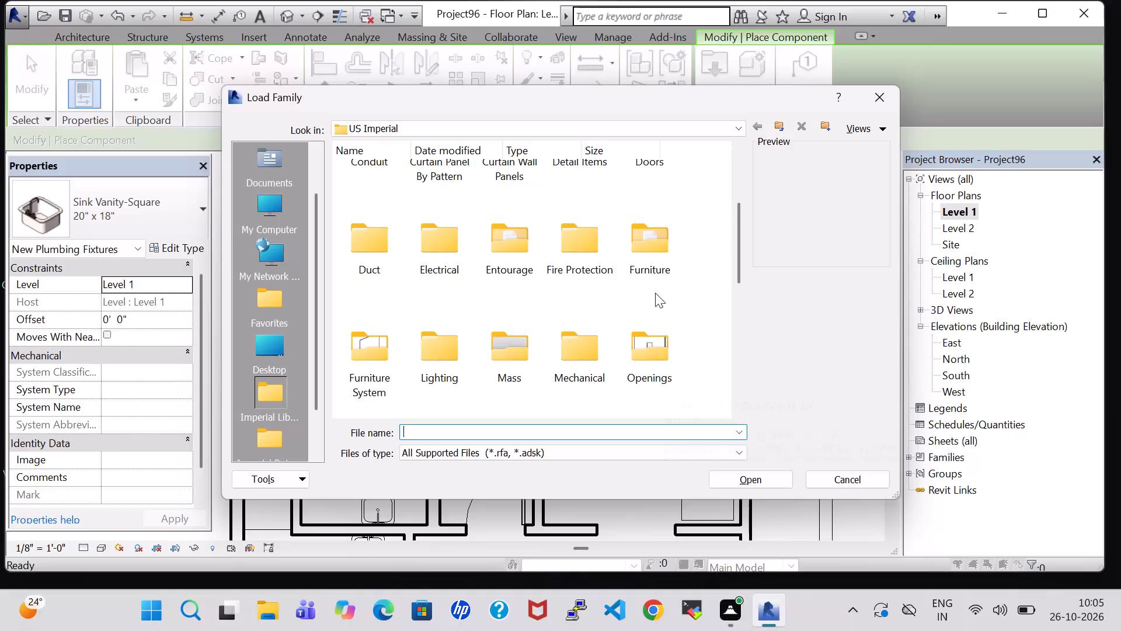
click(650, 264)
key(p)
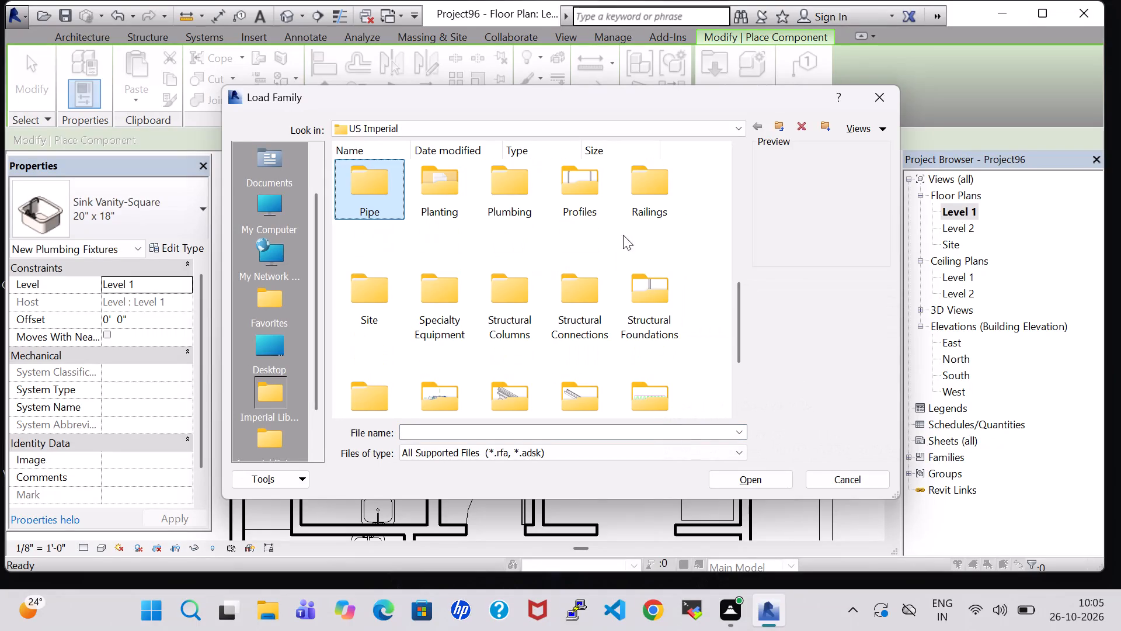
double_click(511, 196)
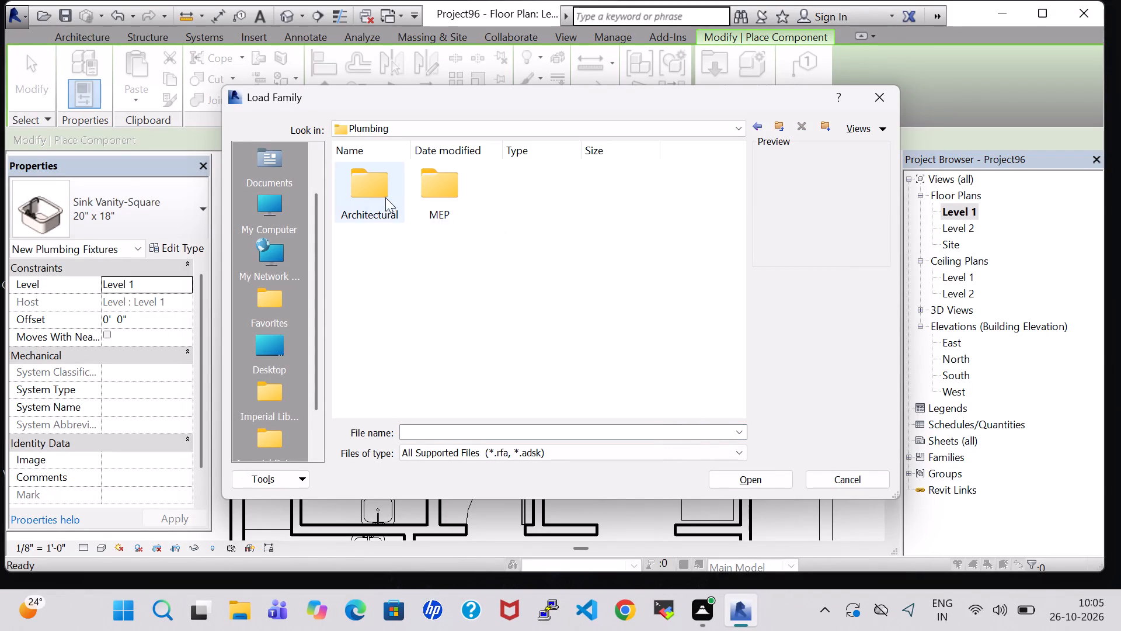
triple_click(385, 197)
double_click(432, 202)
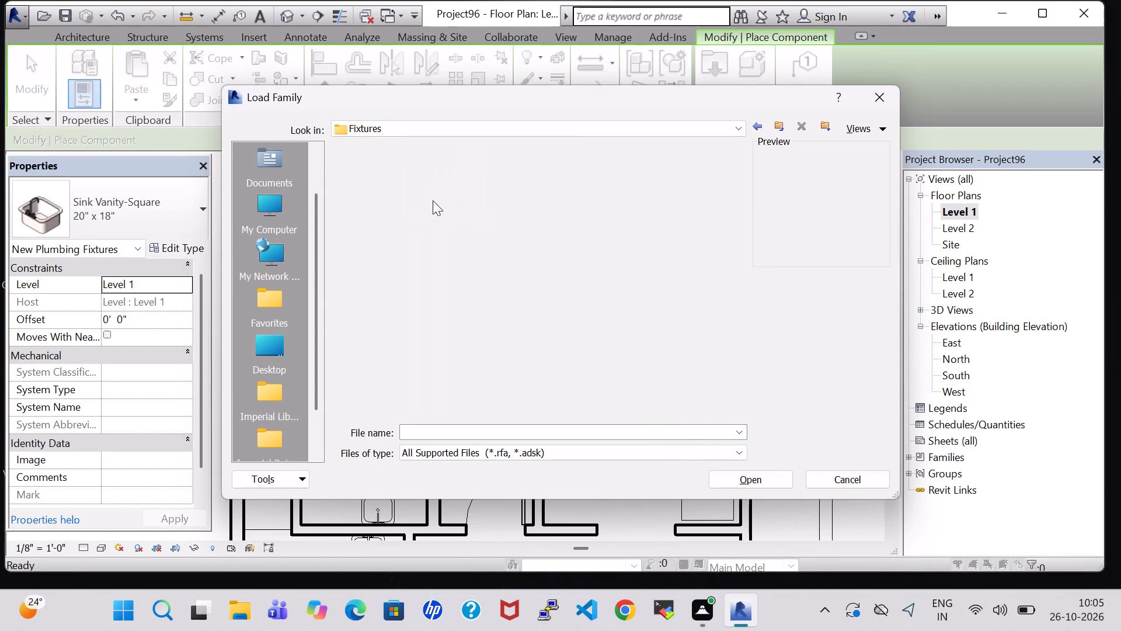
double_click(663, 184)
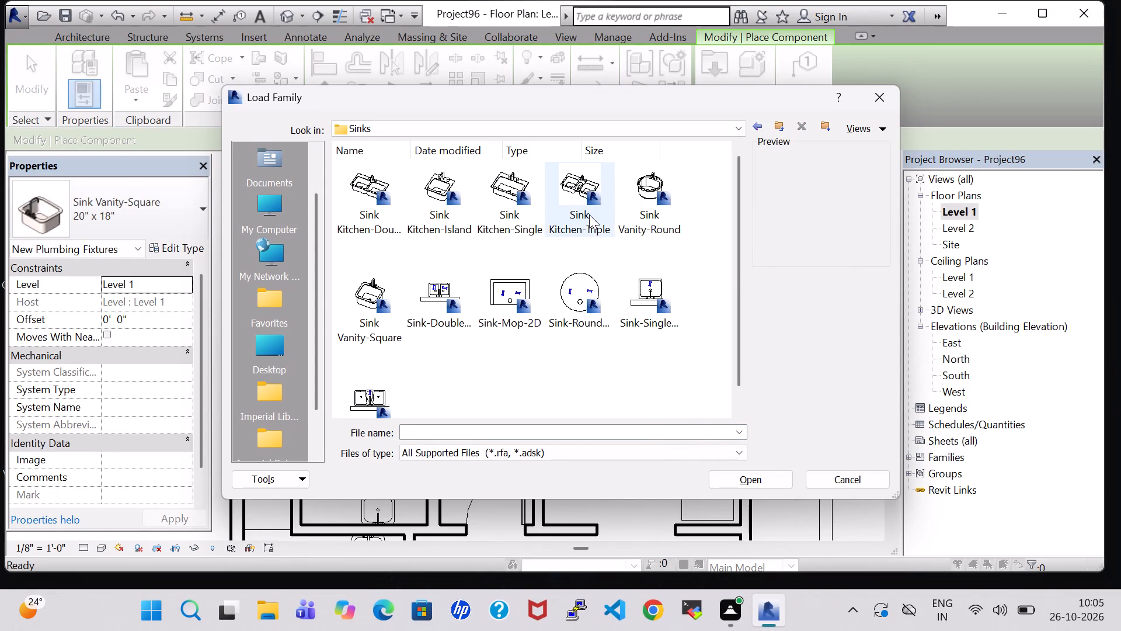
click(633, 213)
click(767, 474)
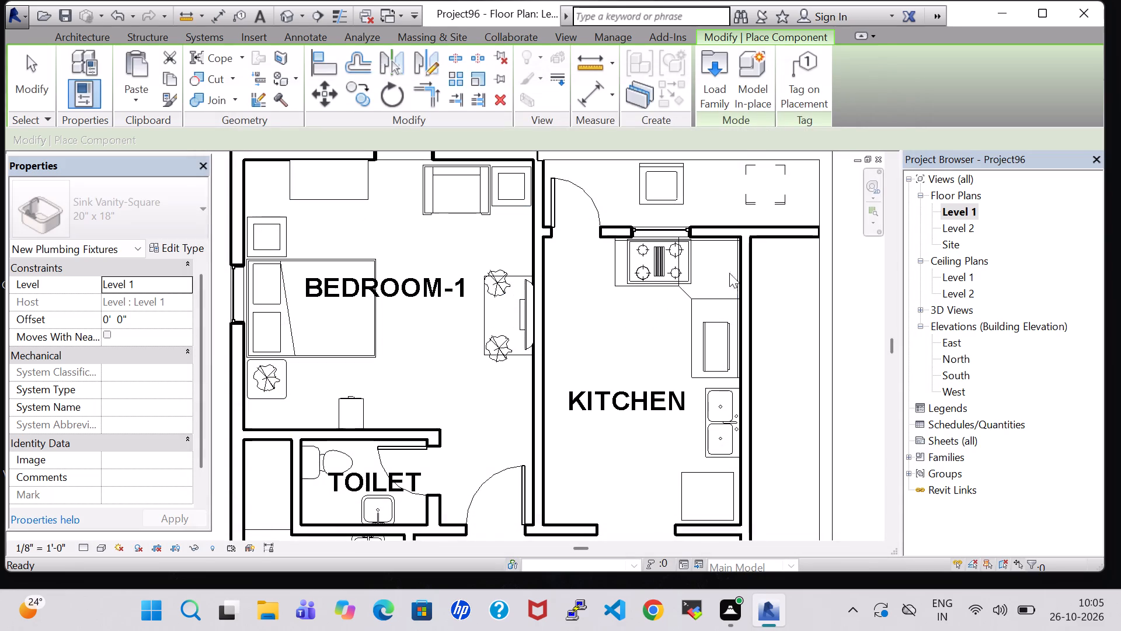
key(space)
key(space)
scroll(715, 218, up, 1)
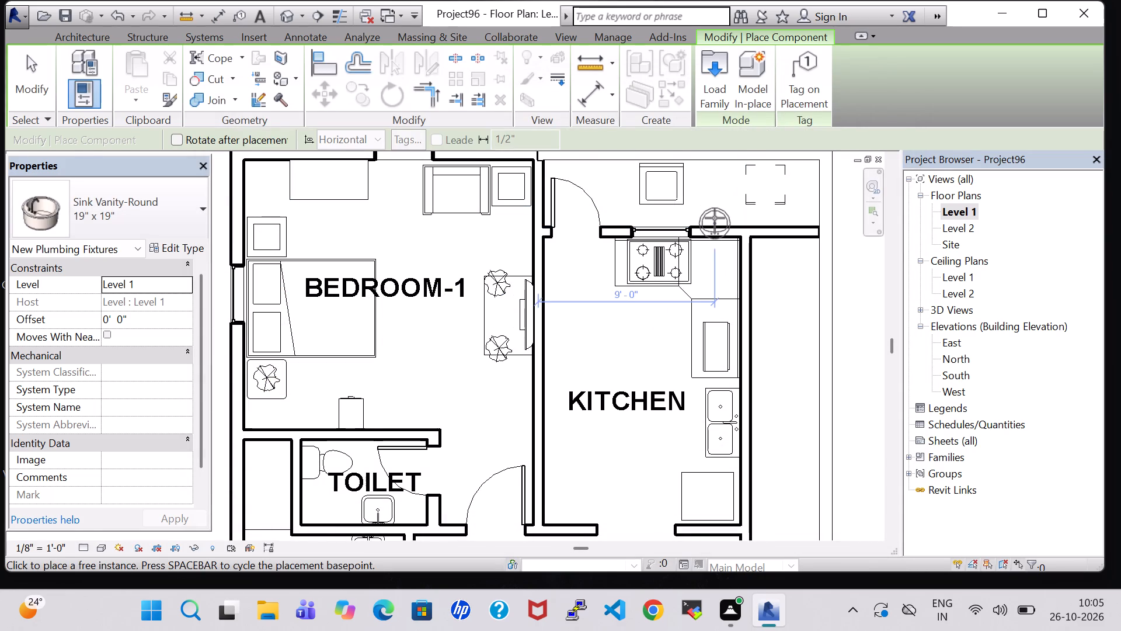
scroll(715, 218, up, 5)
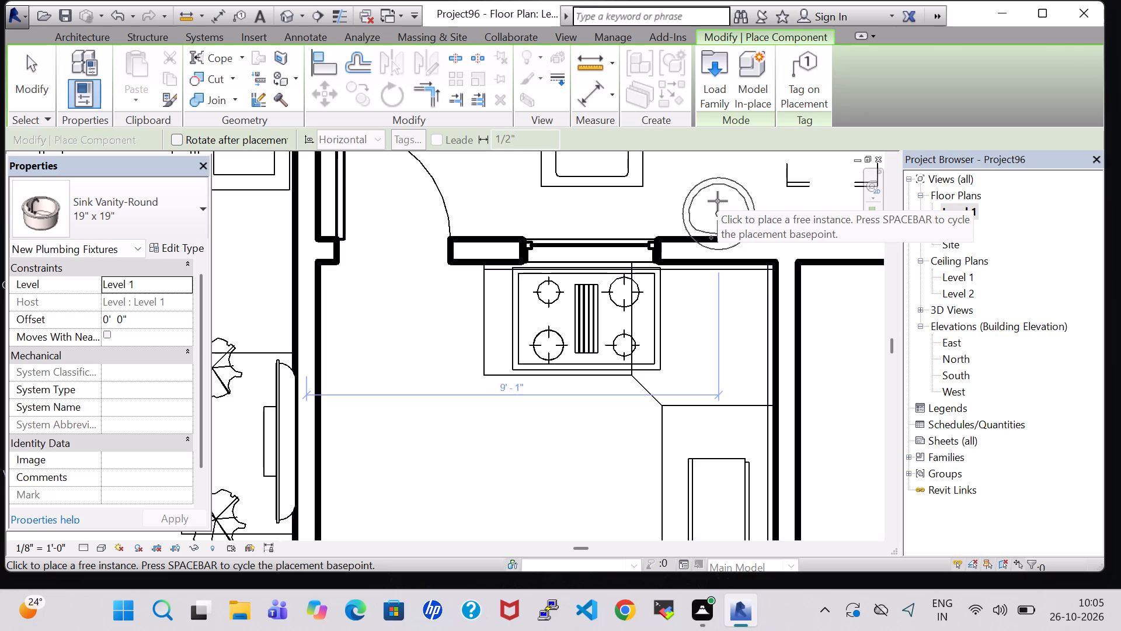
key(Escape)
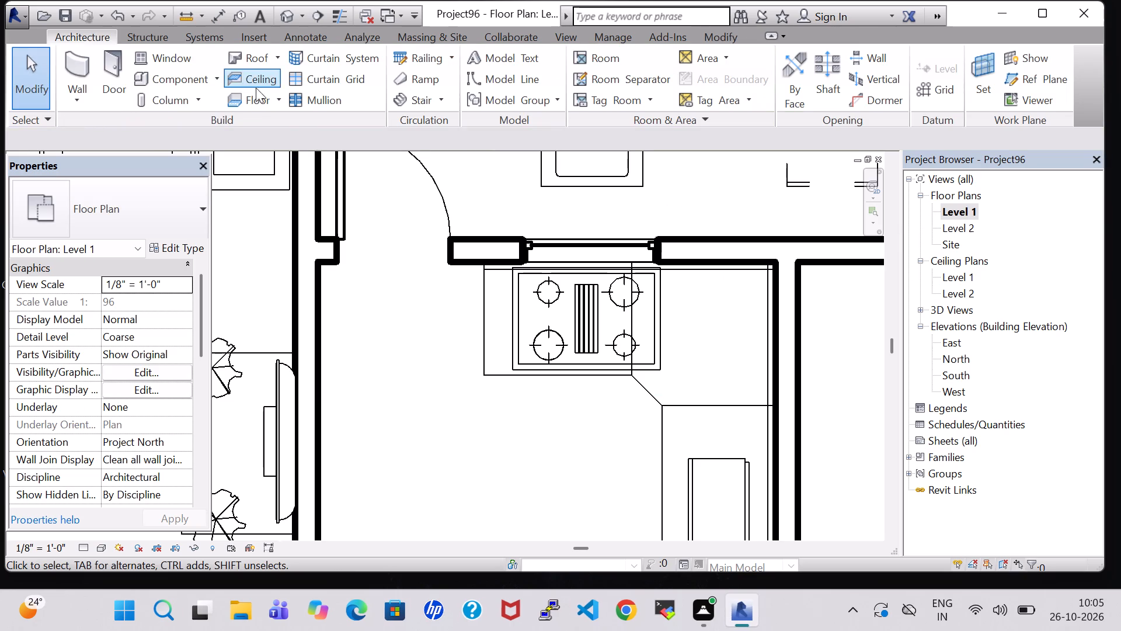
Place the 19" x 19" round vanity sink outside the kitchen's north wall east of the window, faucet toward the wall, and nudge it slightly east.
click(190, 82)
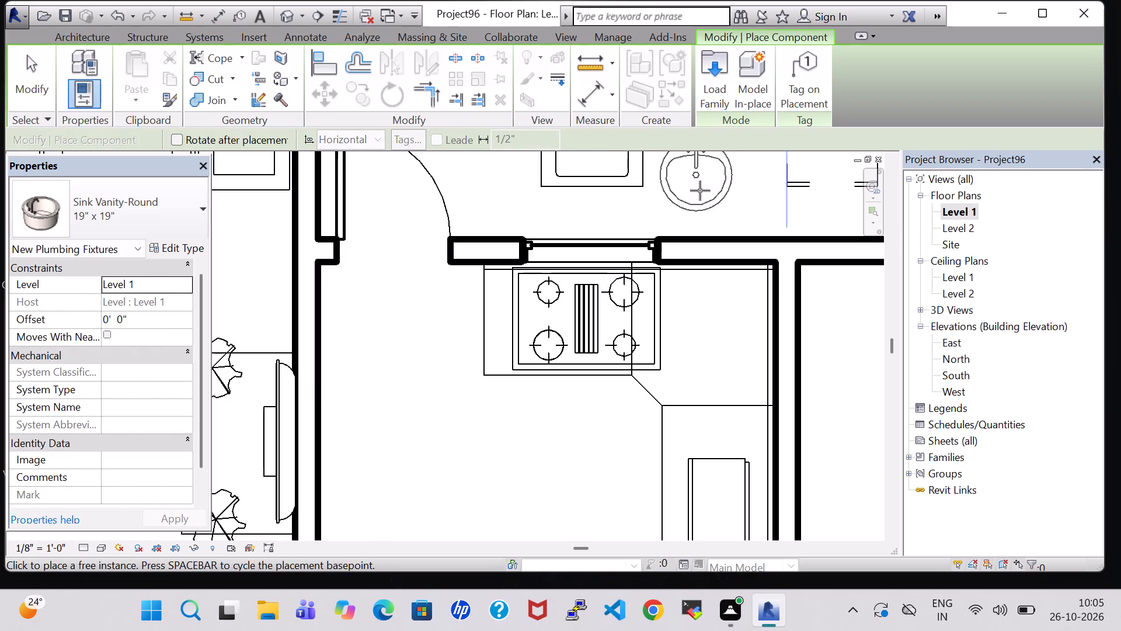
text(N)
key(space)
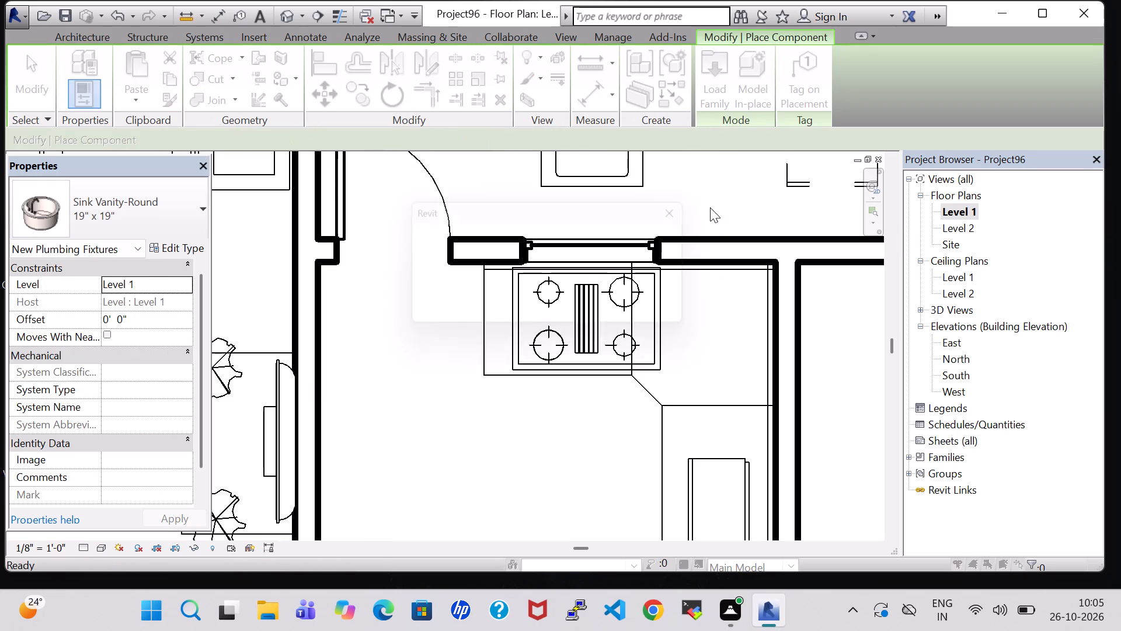
click(692, 213)
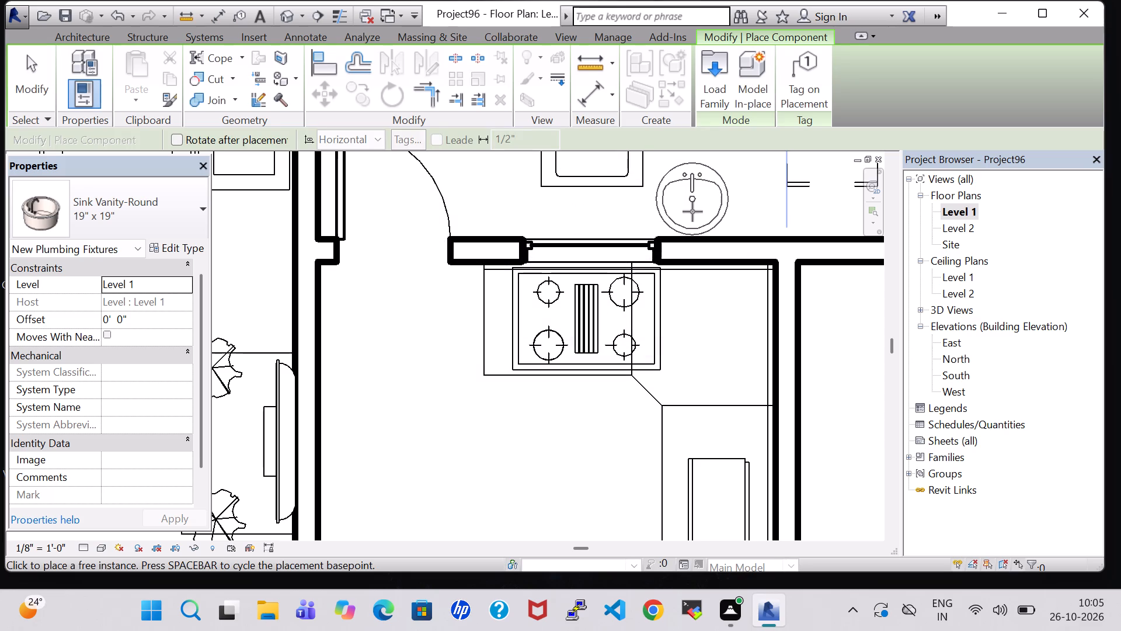
key(space)
key(space)
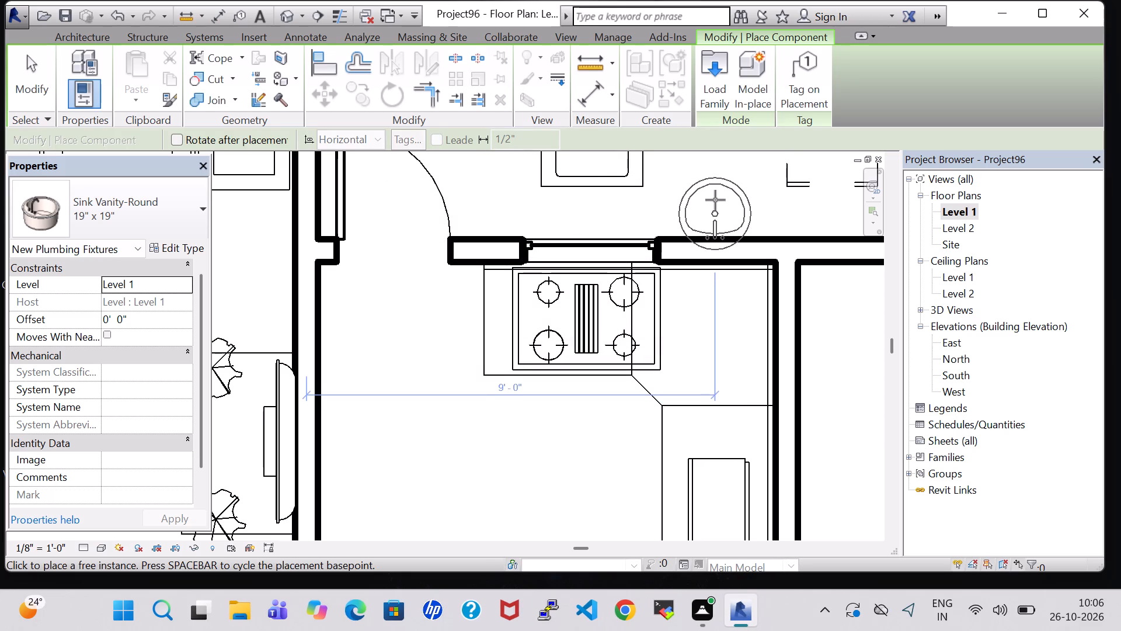
click(716, 197)
key(Escape)
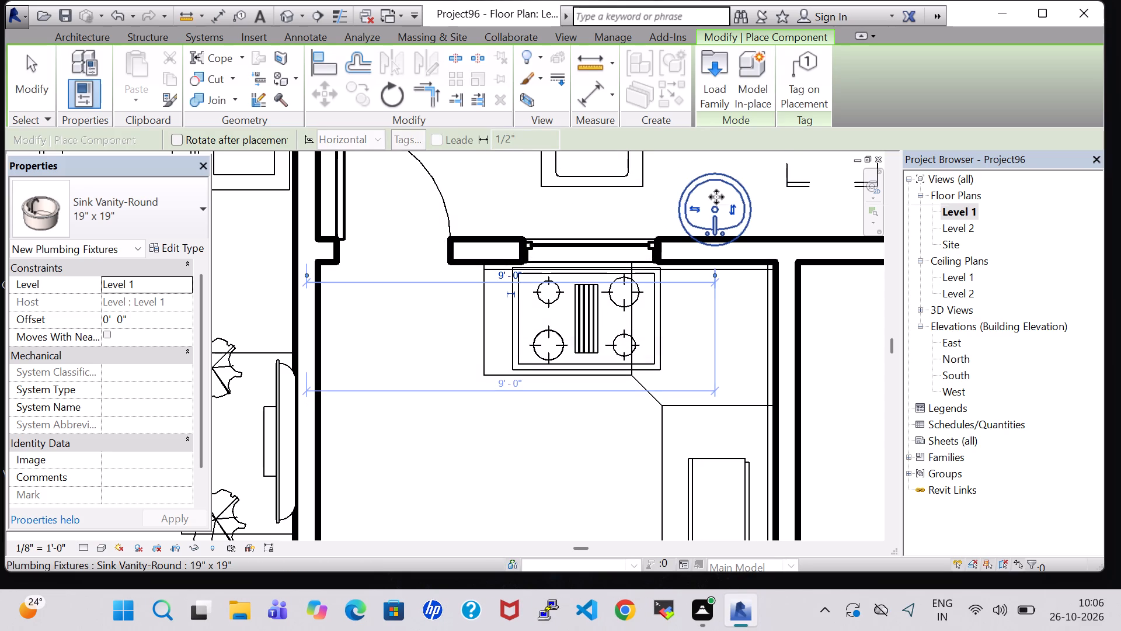
key(Escape)
click(716, 197)
key(Right)
key(Right)
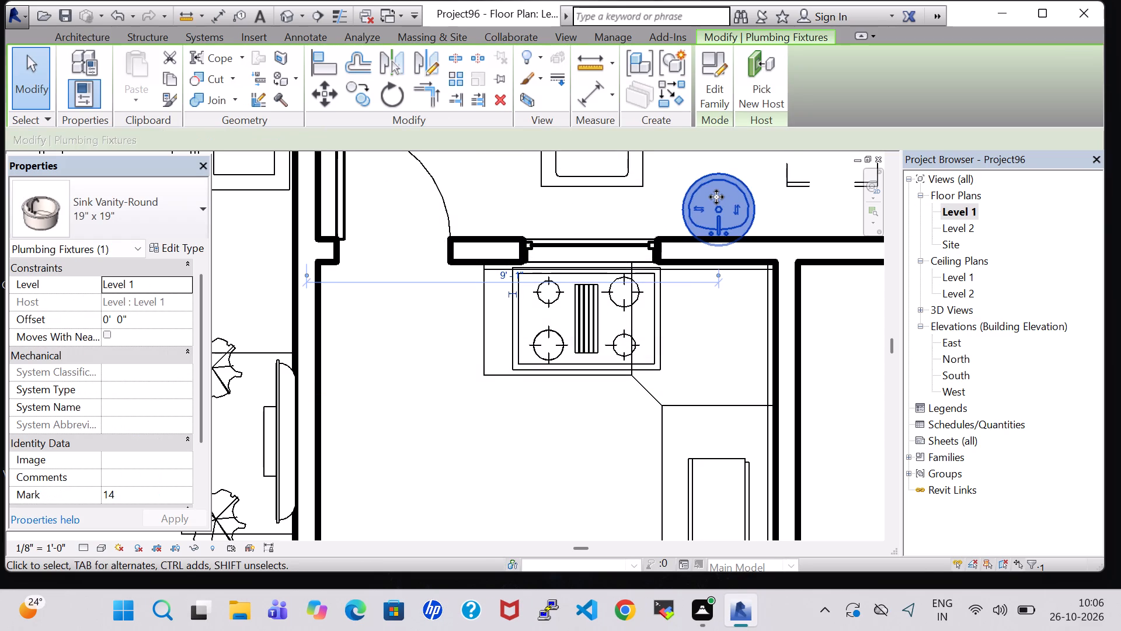
click(631, 205)
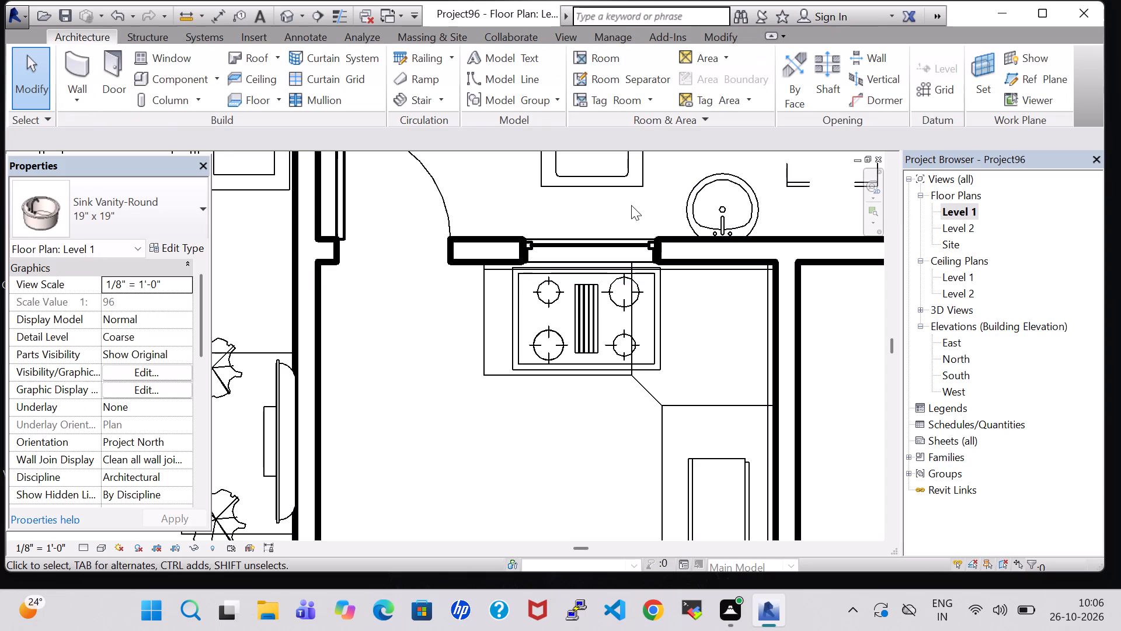
Create a similar 24" x 48" elliptical mirror from the TOILET's one and place it on the kitchen's north wall, centred behind the round sink.
scroll(631, 205, down, 5)
scroll(528, 315, down, 2)
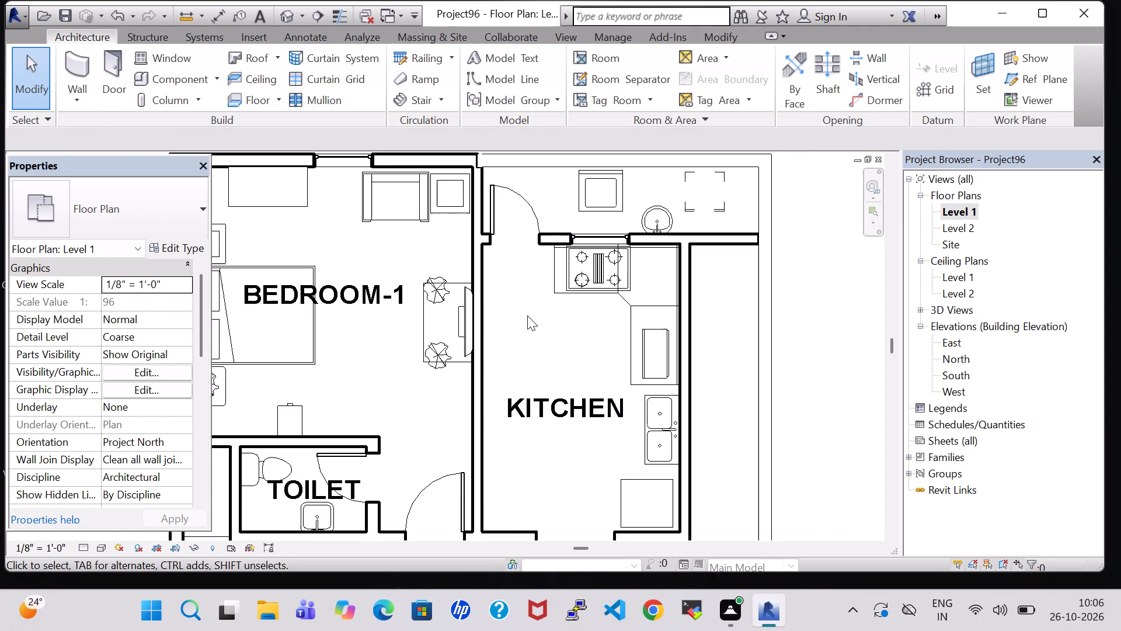
scroll(337, 505, up, 8)
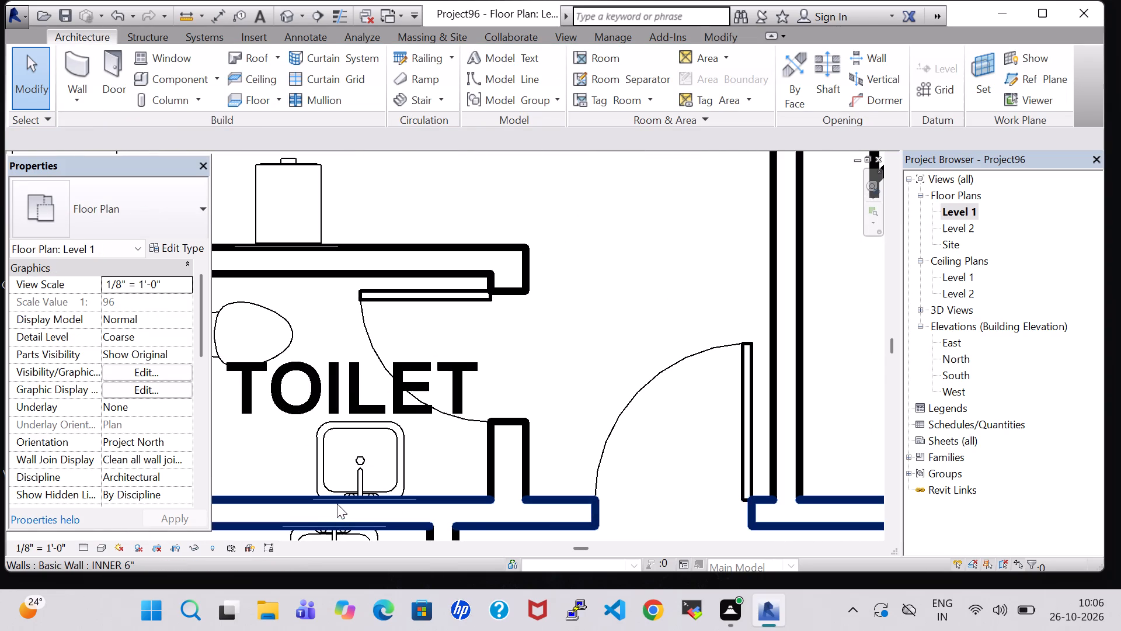
click(318, 498)
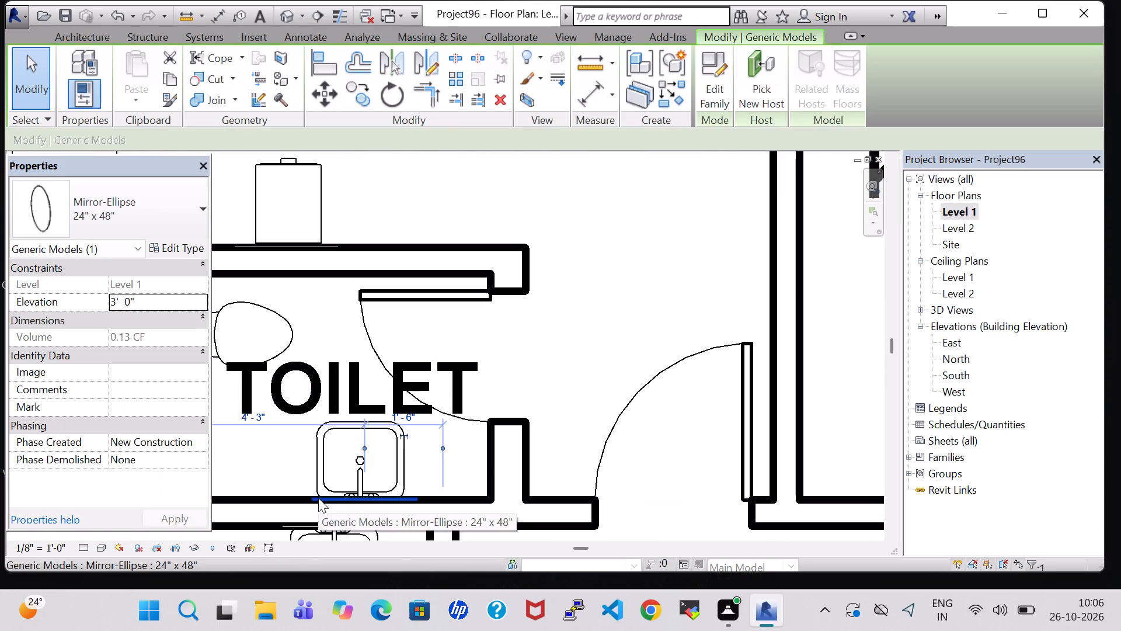
right_click(318, 498)
click(422, 217)
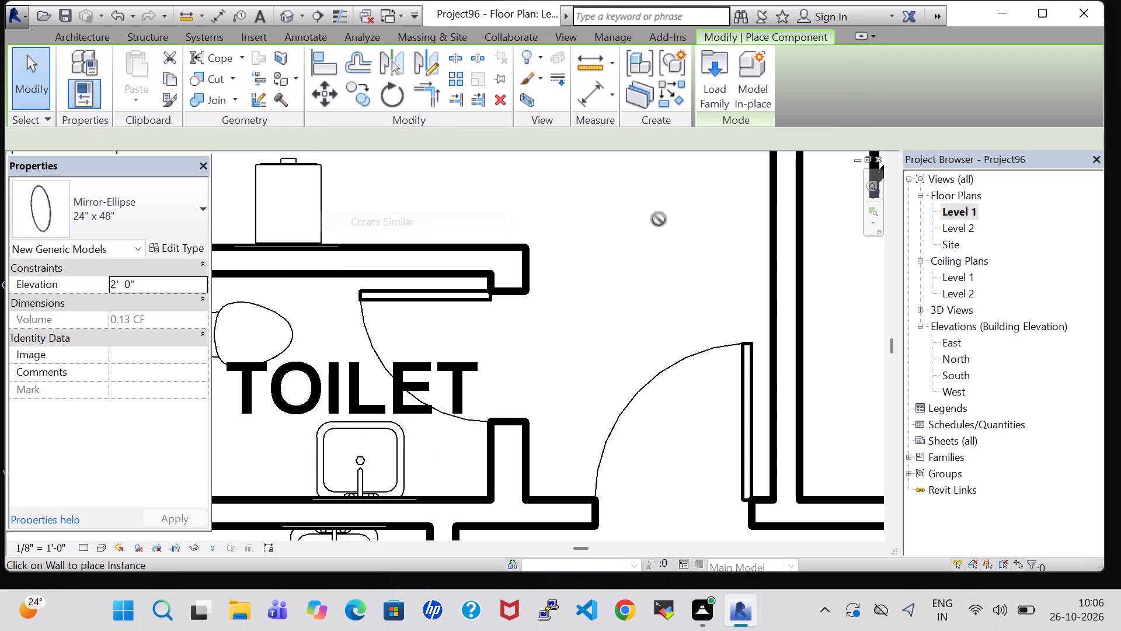
middle_drag(704, 219, 459, 467)
scroll(621, 269, down, 3)
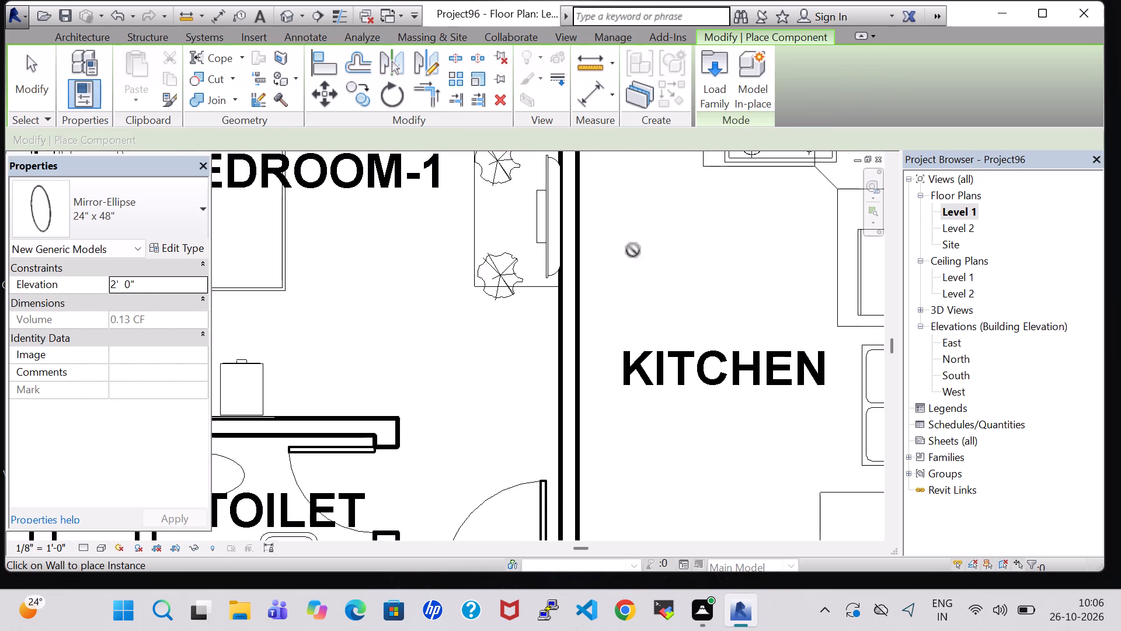
middle_drag(633, 250, 490, 496)
middle_drag(476, 505, 464, 512)
middle_drag(458, 515, 424, 532)
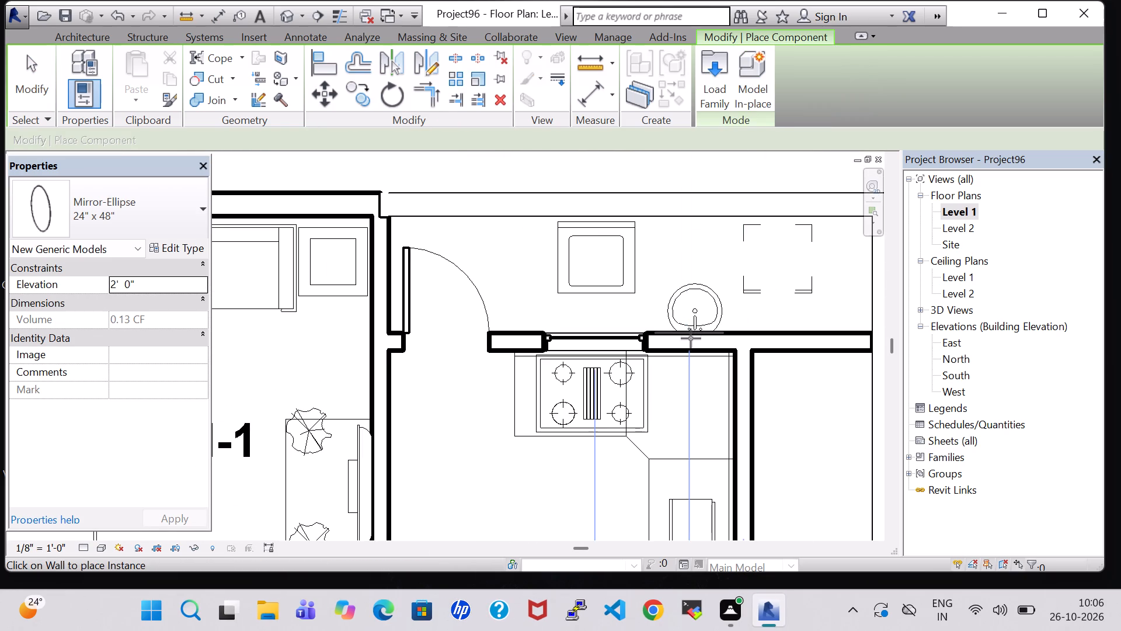
scroll(692, 336, up, 7)
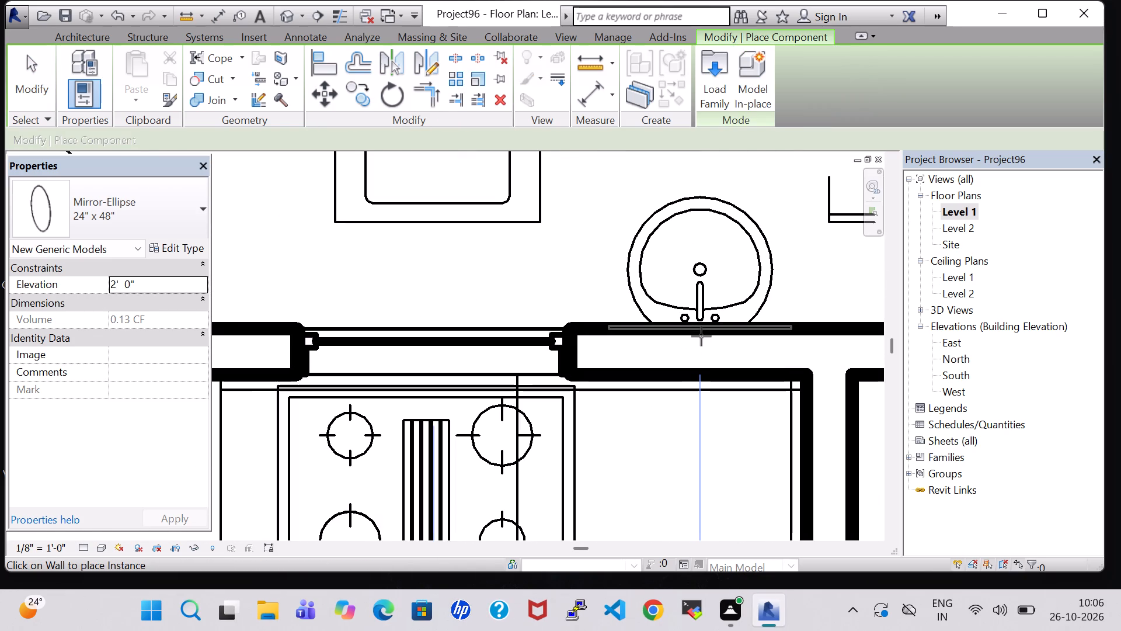
click(701, 336)
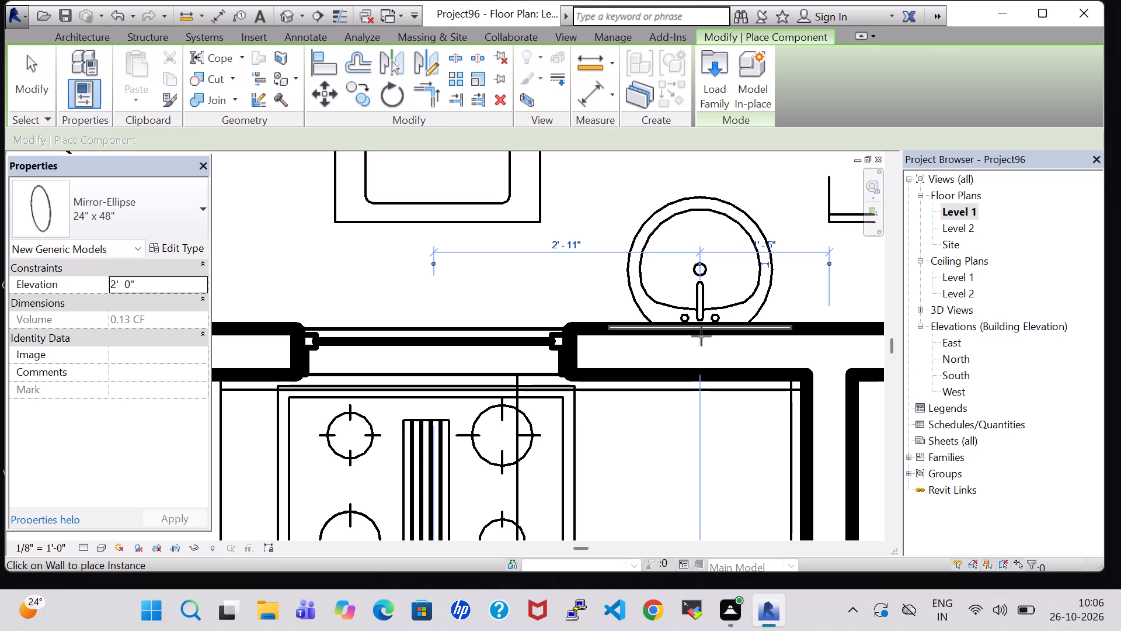
key(Escape)
key(Escape)
Set the elevation of the mirror behind the round sink to 3' 0".
click(696, 325)
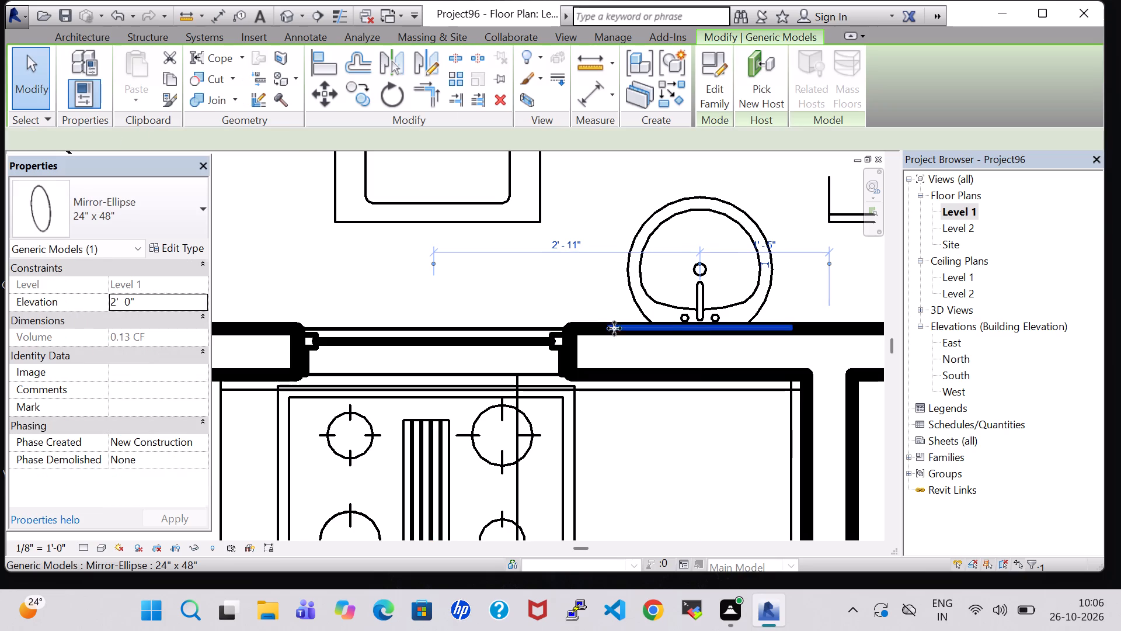
click(118, 308)
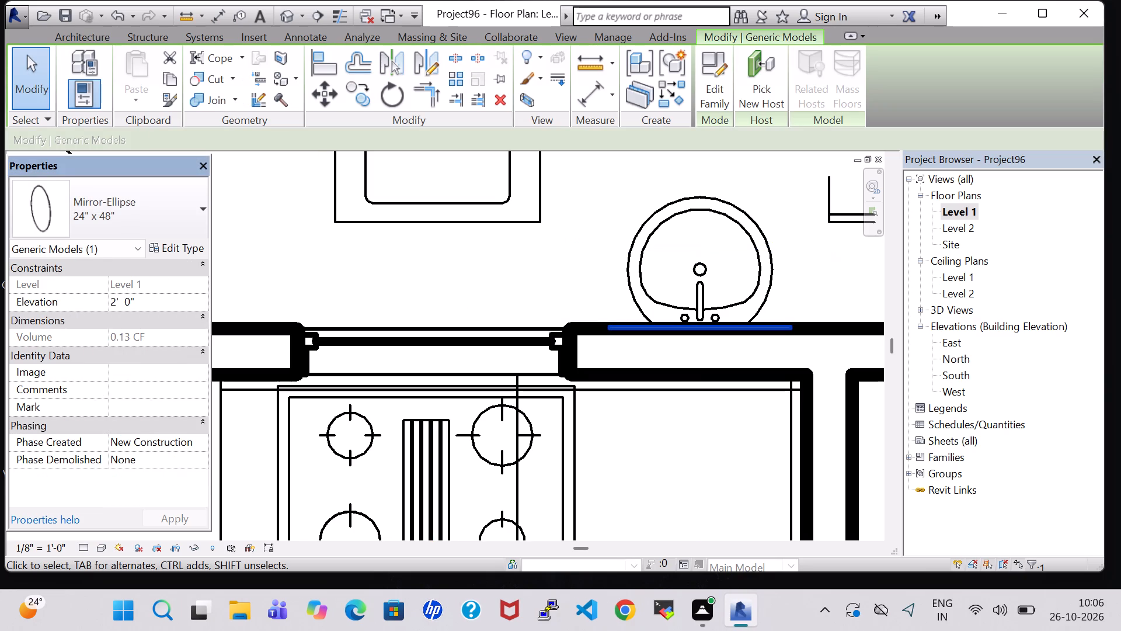
key(BackSpace)
key(3)
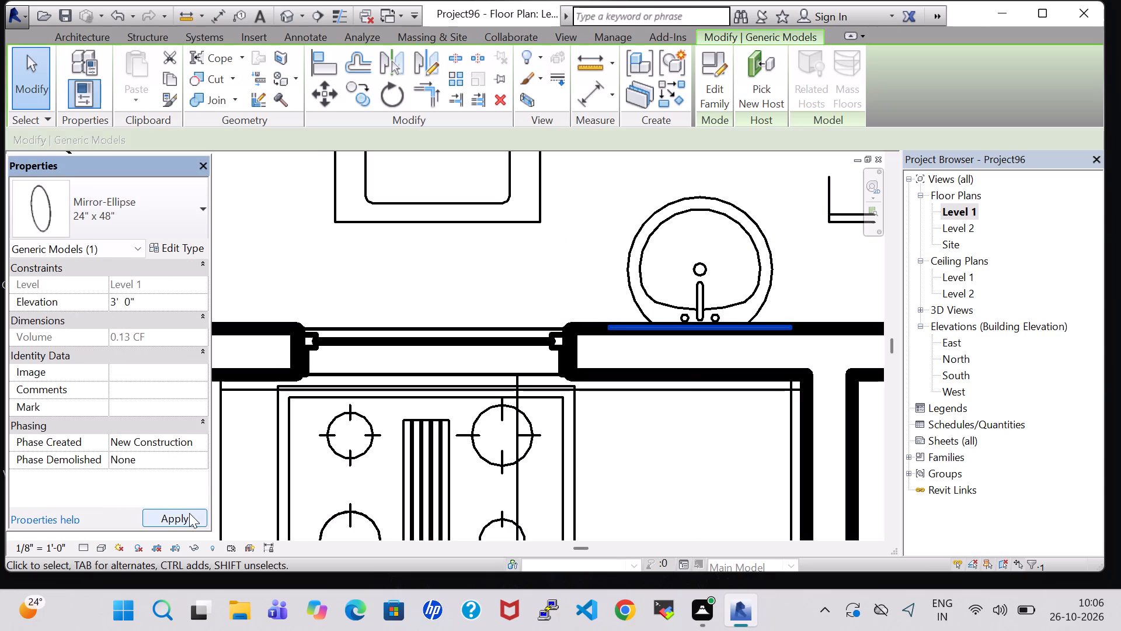
click(189, 513)
click(590, 183)
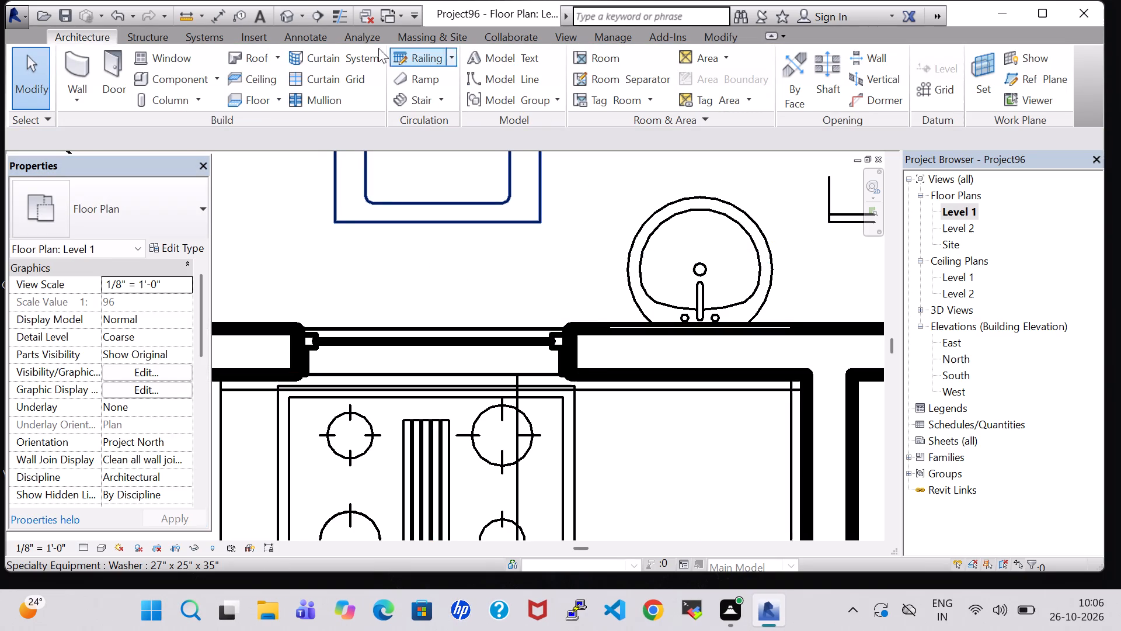
Examine the outdoor strip in the 3D view, checking the round sink, its mirror, the appliances and the surrounding wall heights.
click(289, 11)
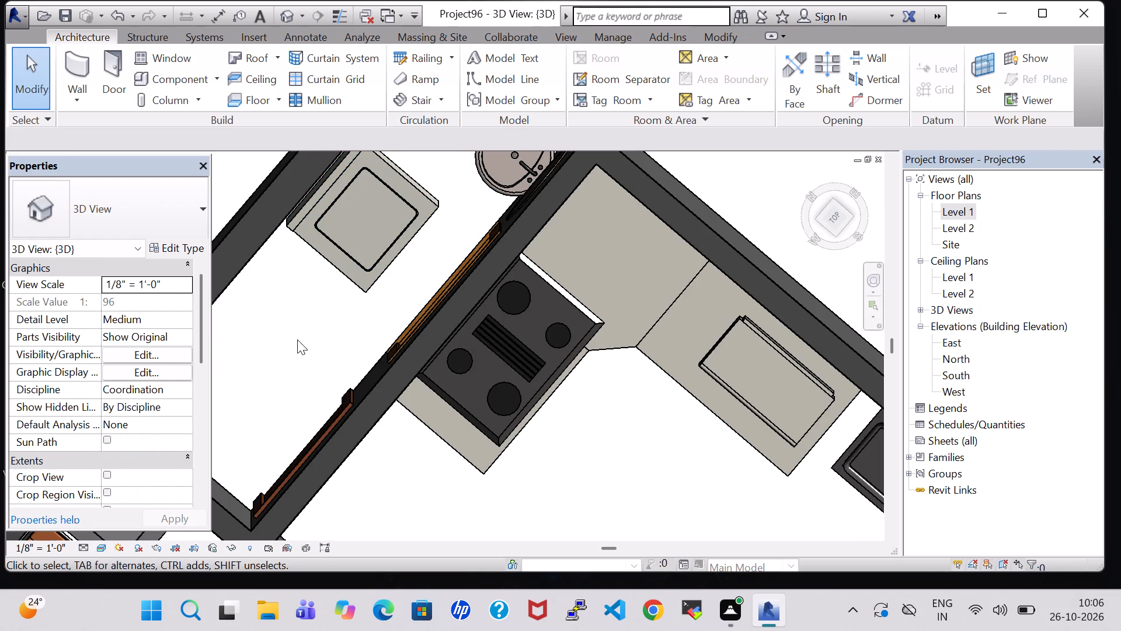
shift+middle_drag(293, 341, 337, 341)
middle_drag(335, 344, 348, 344)
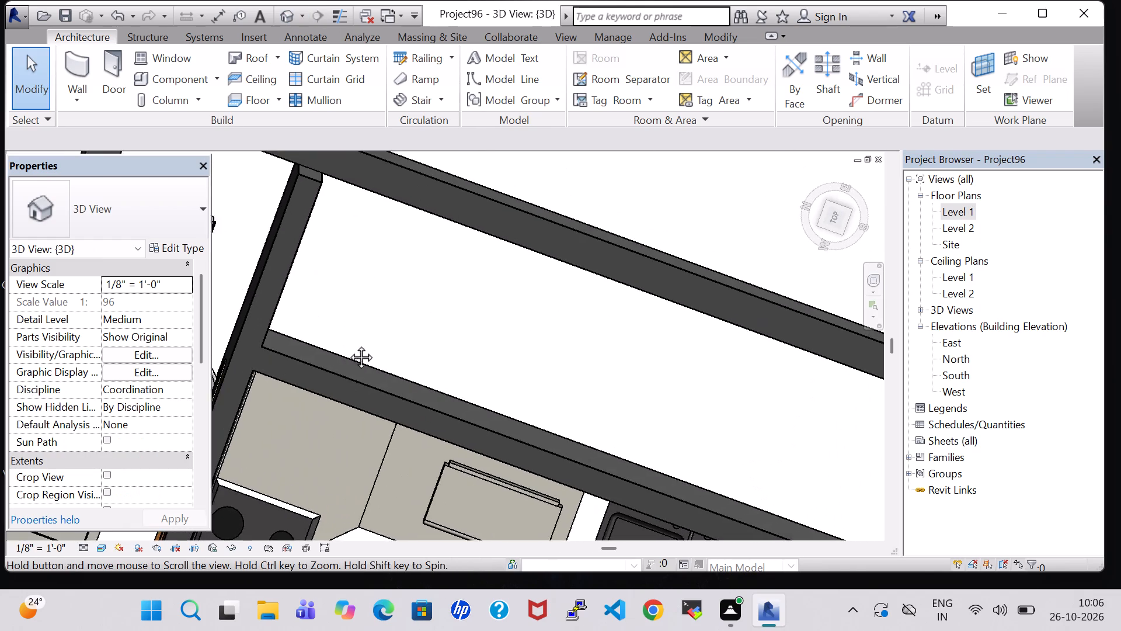
middle_drag(348, 344, 678, 339)
shift+middle_drag(436, 370, 455, 370)
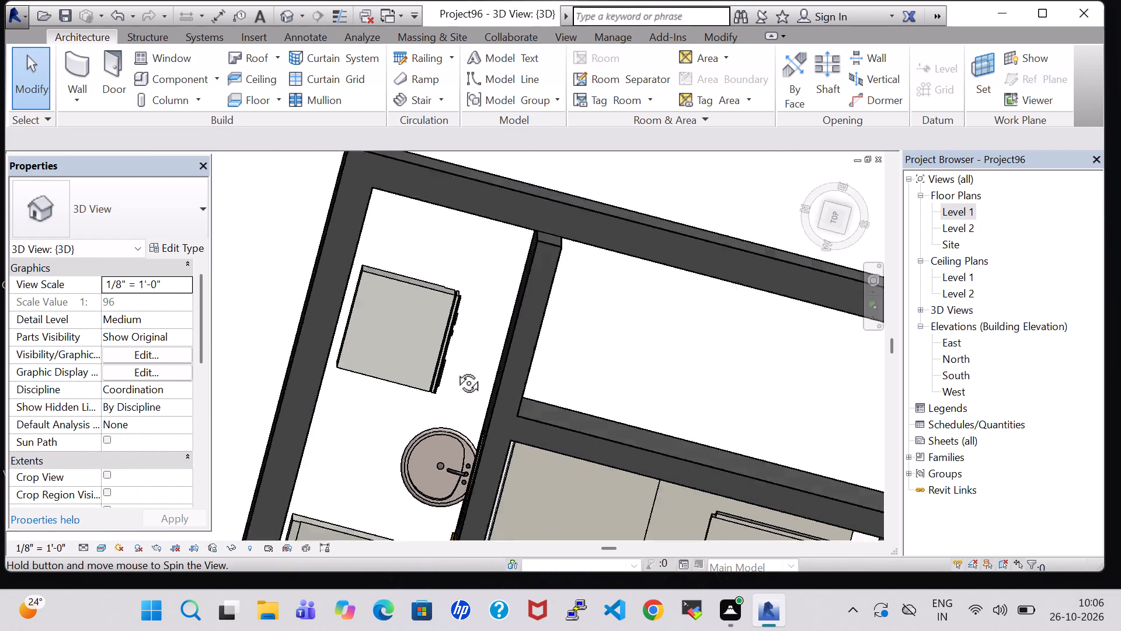
shift+middle_drag(455, 370, 489, 370)
middle_drag(508, 466, 756, 223)
middle_drag(688, 386, 768, 189)
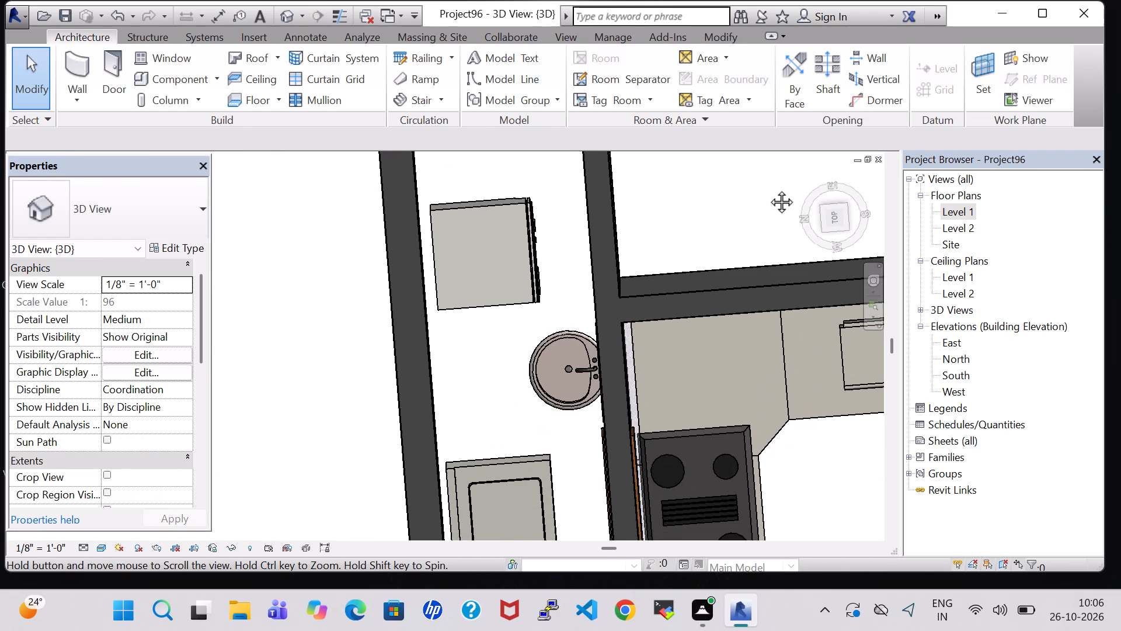
middle_drag(768, 189, 768, 190)
shift+middle_drag(502, 415, 524, 403)
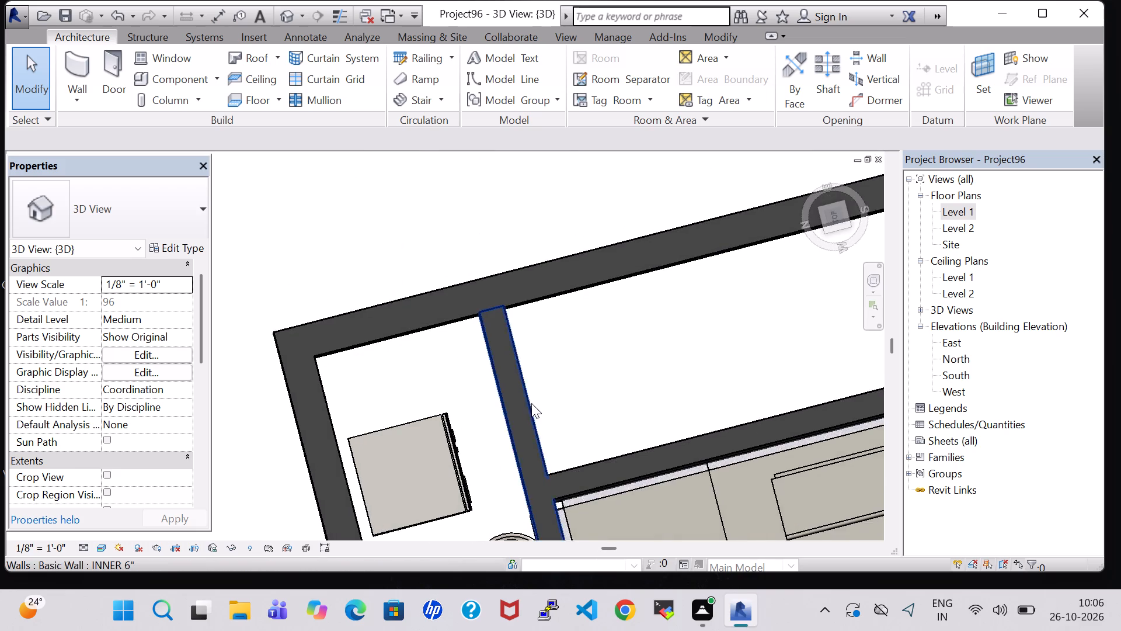
middle_drag(531, 403, 772, 299)
shift+middle_drag(669, 450, 690, 398)
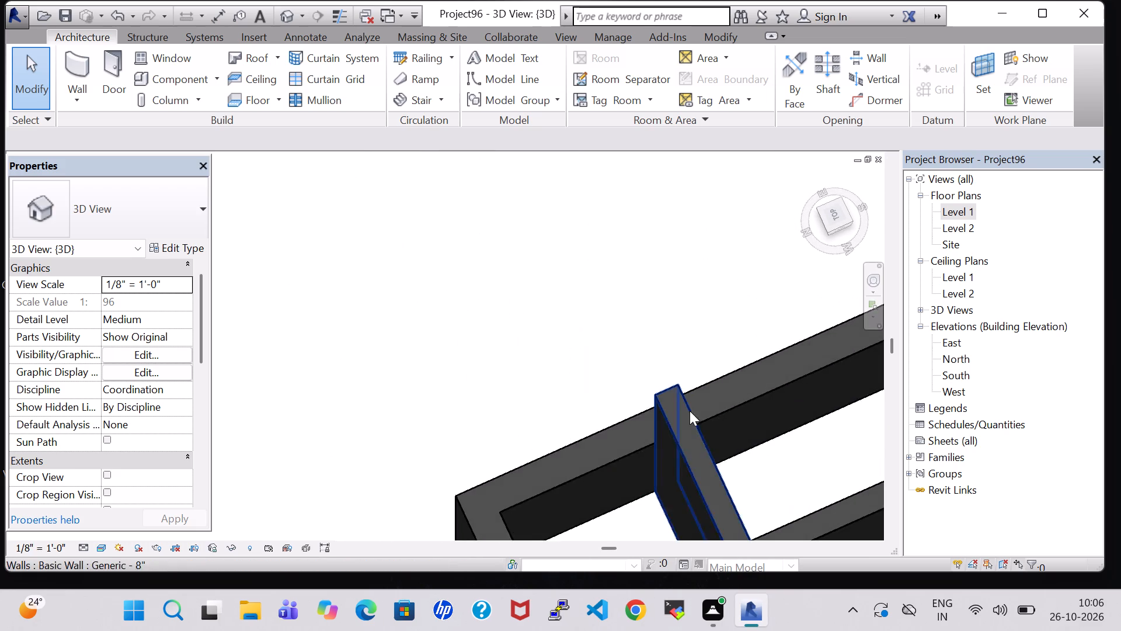
middle_drag(780, 461, 749, 264)
middle_drag(666, 403, 666, 403)
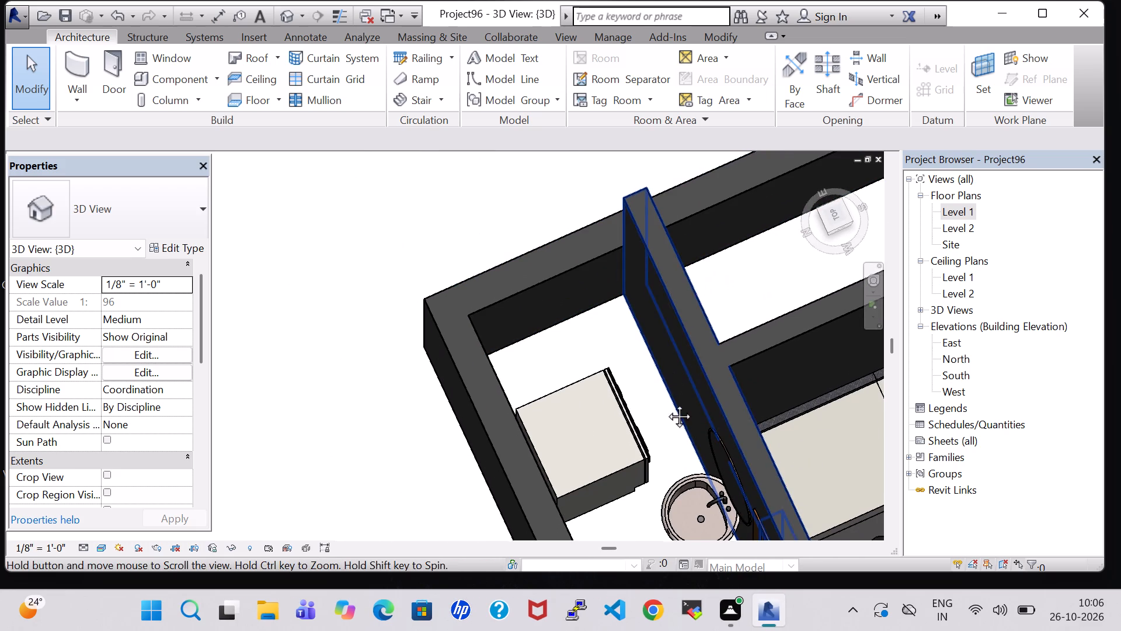
middle_drag(666, 403, 692, 212)
middle_drag(682, 389, 699, 369)
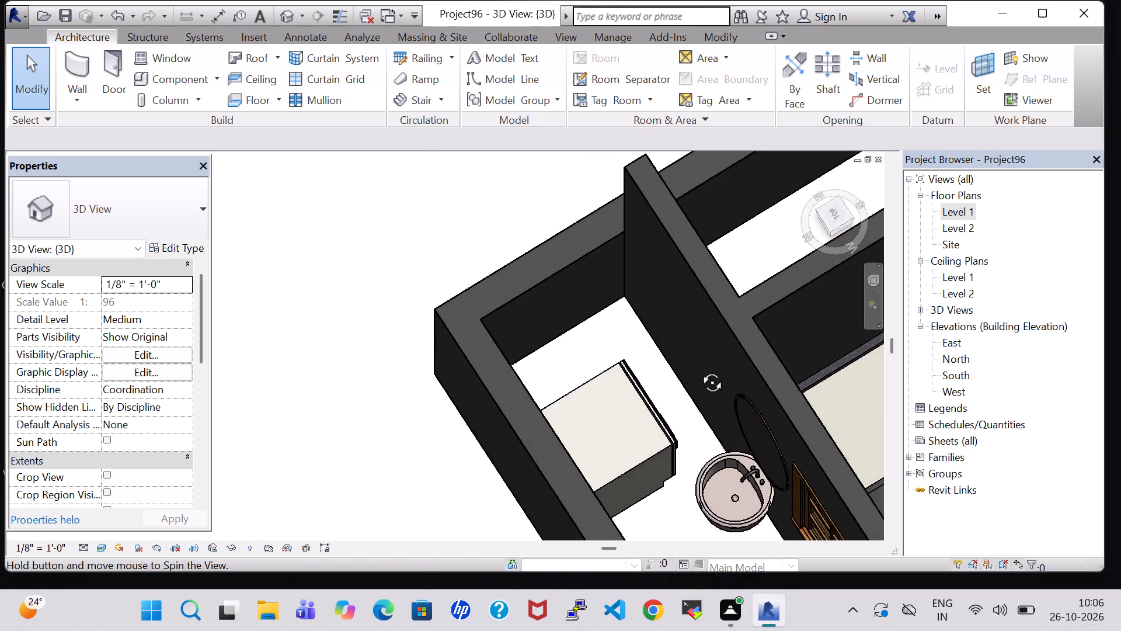
middle_drag(699, 369, 713, 355)
middle_drag(733, 351, 591, 219)
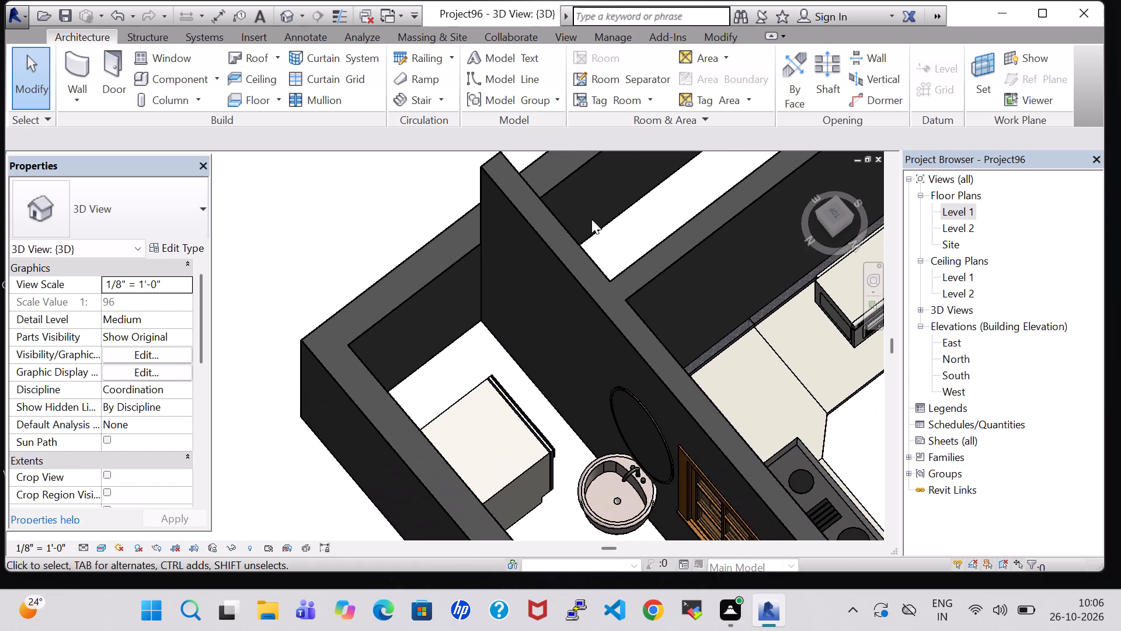
In the Level 1 plan, split the kitchen's north wall with a 0' 1" joint gap where it meets the kitchen's east wall.
double_click(948, 210)
scroll(737, 298, down, 7)
middle_drag(753, 293, 570, 310)
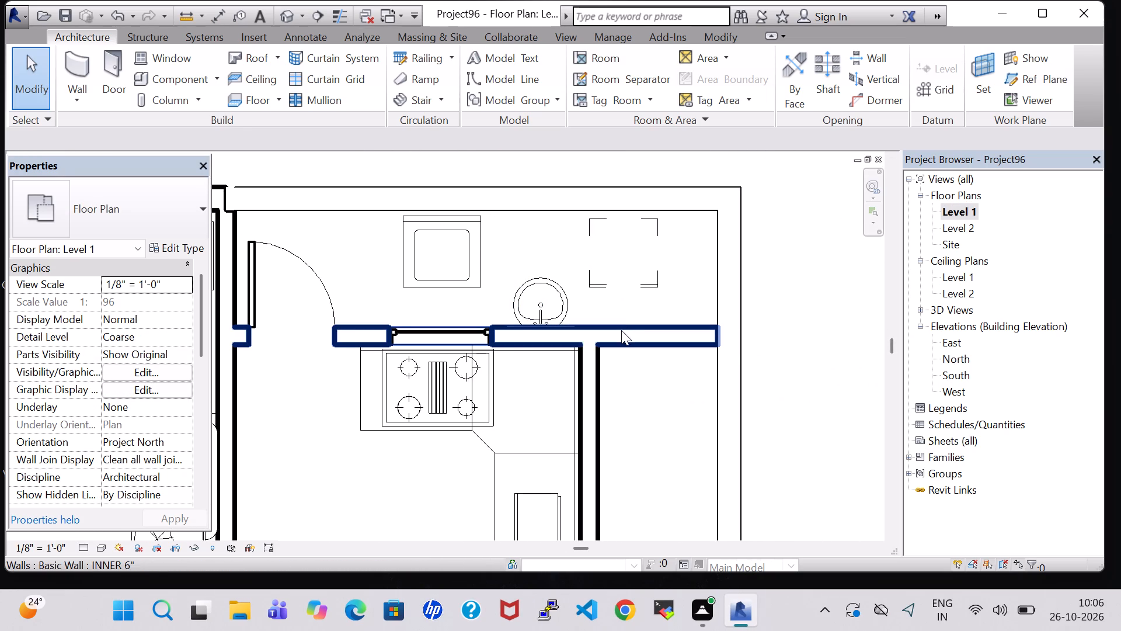
scroll(621, 331, down, 10)
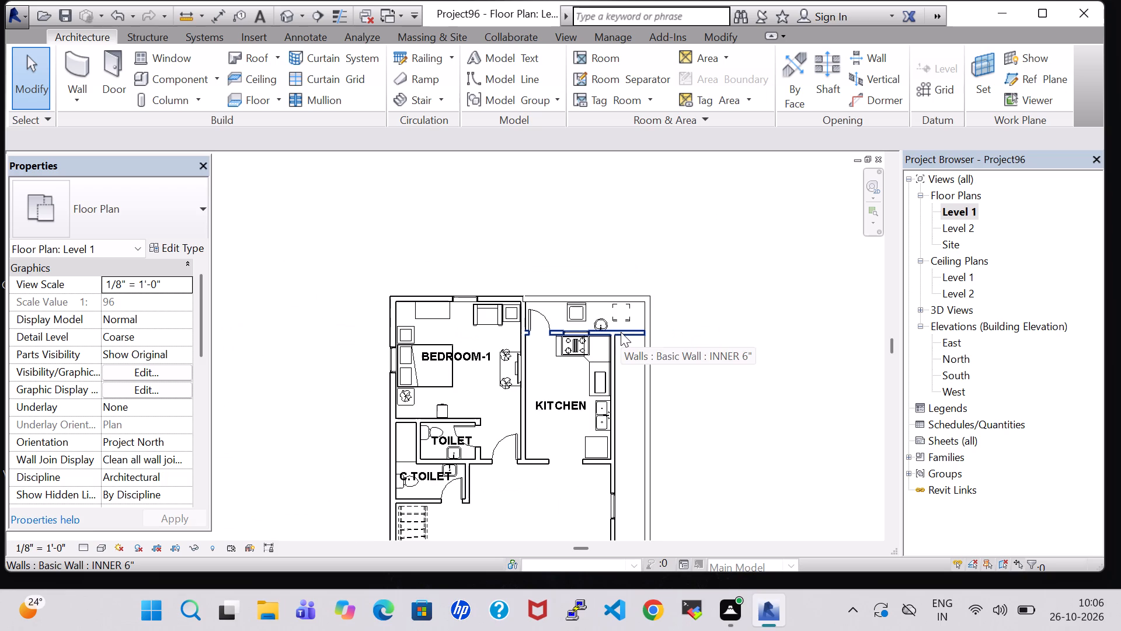
click(725, 35)
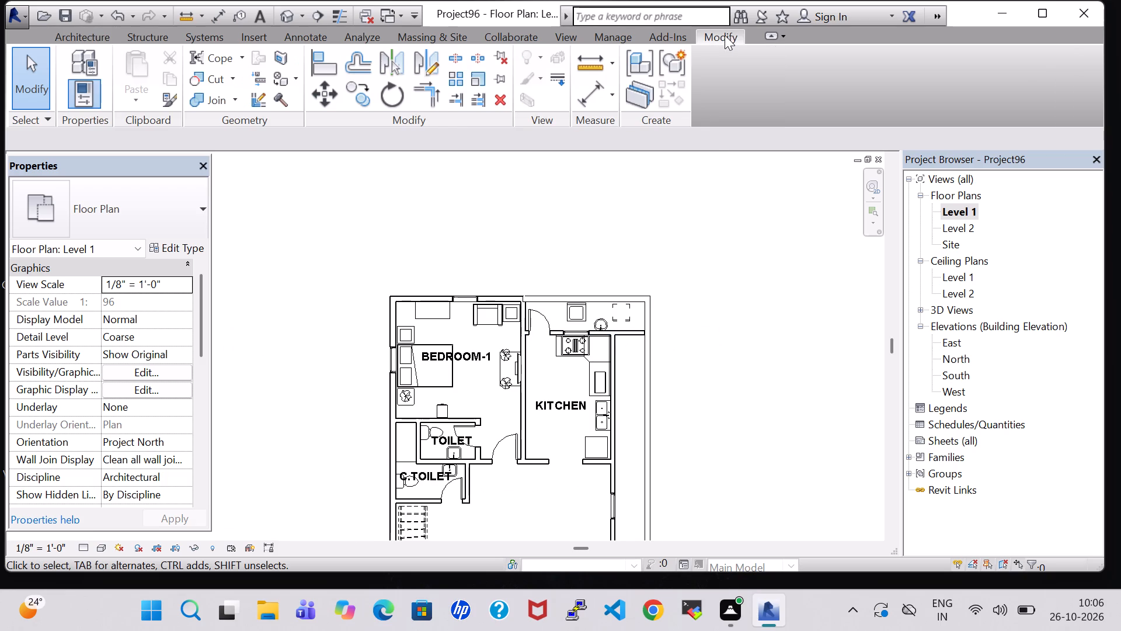
click(478, 64)
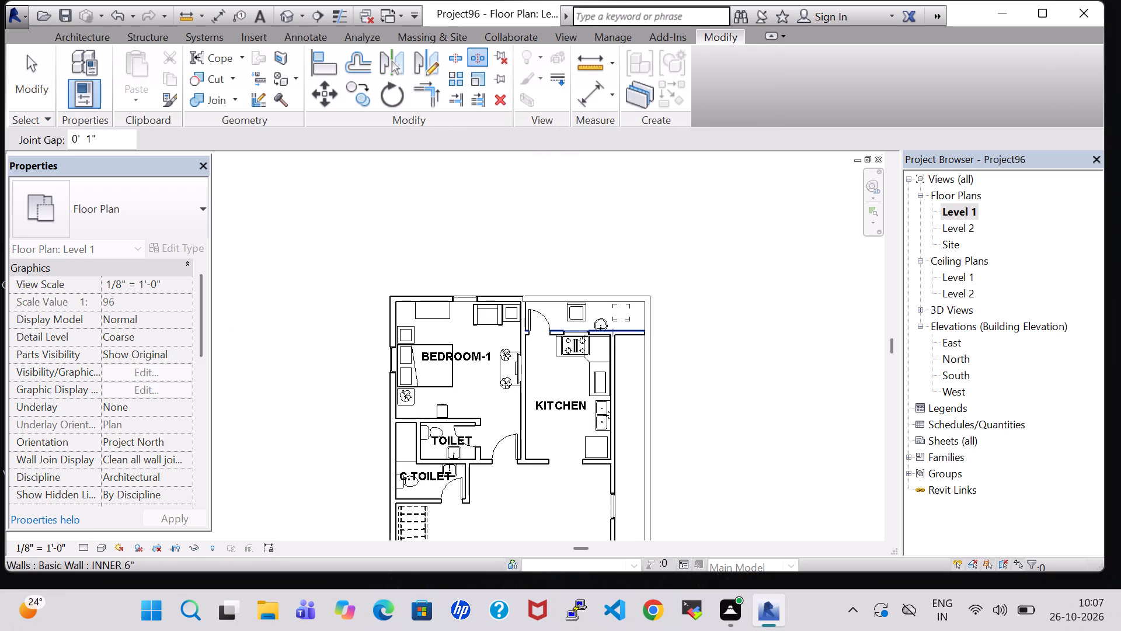
click(613, 334)
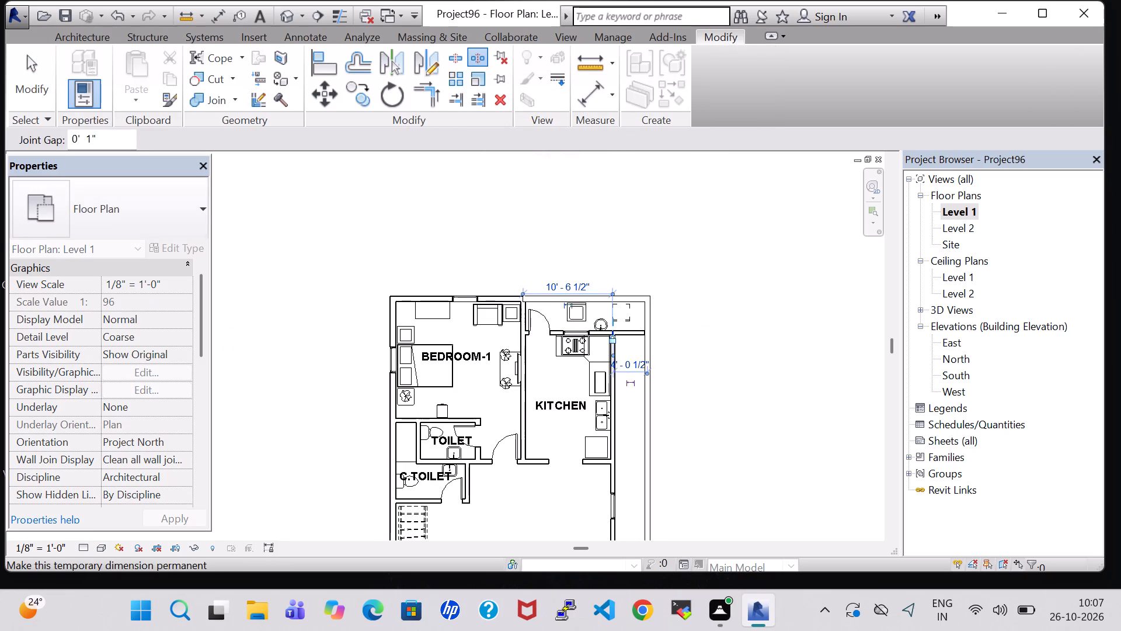
key(Escape)
key(Escape)
Set the unconnected height of the short wall between the kitchen's northeast corner and the east boundary wall to 5' 0".
click(624, 336)
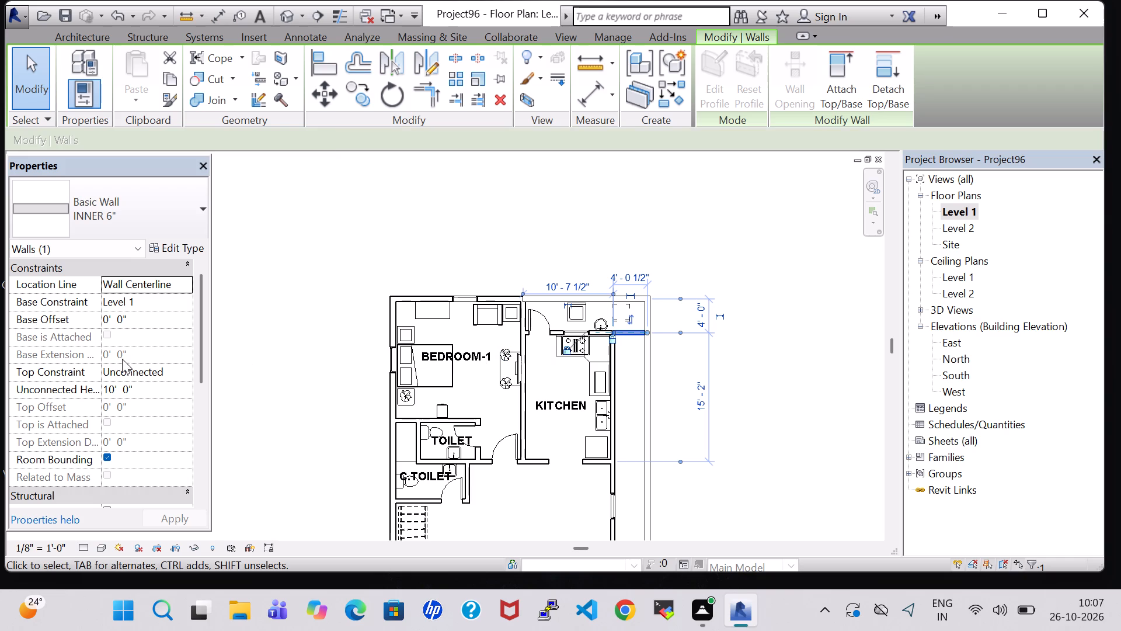
click(115, 386)
key(BackSpace)
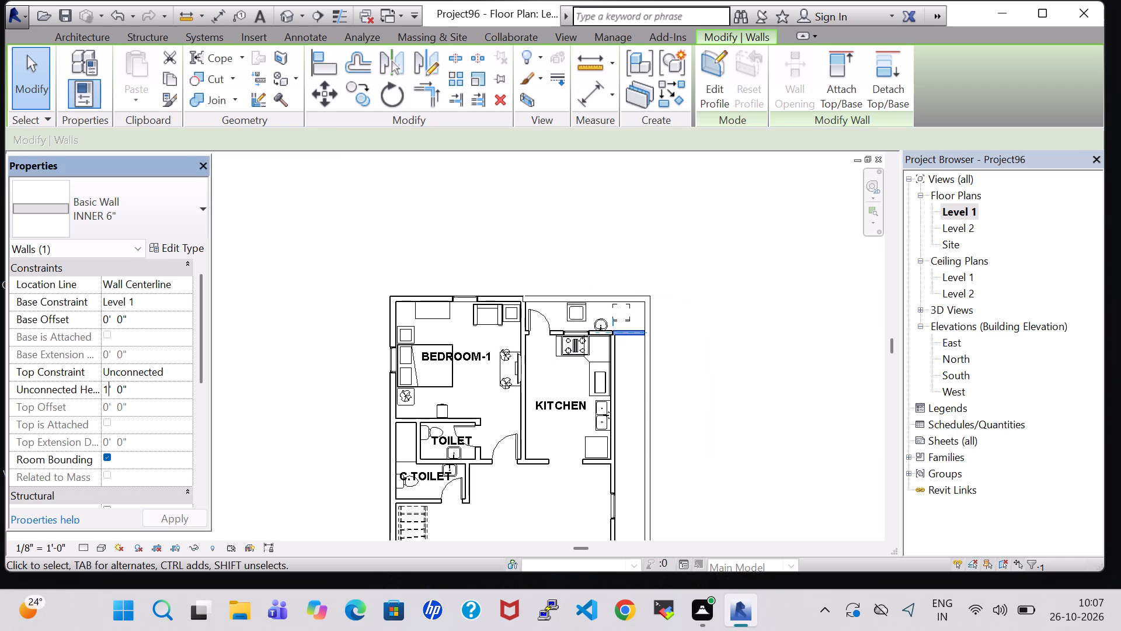
key(BackSpace)
key(5)
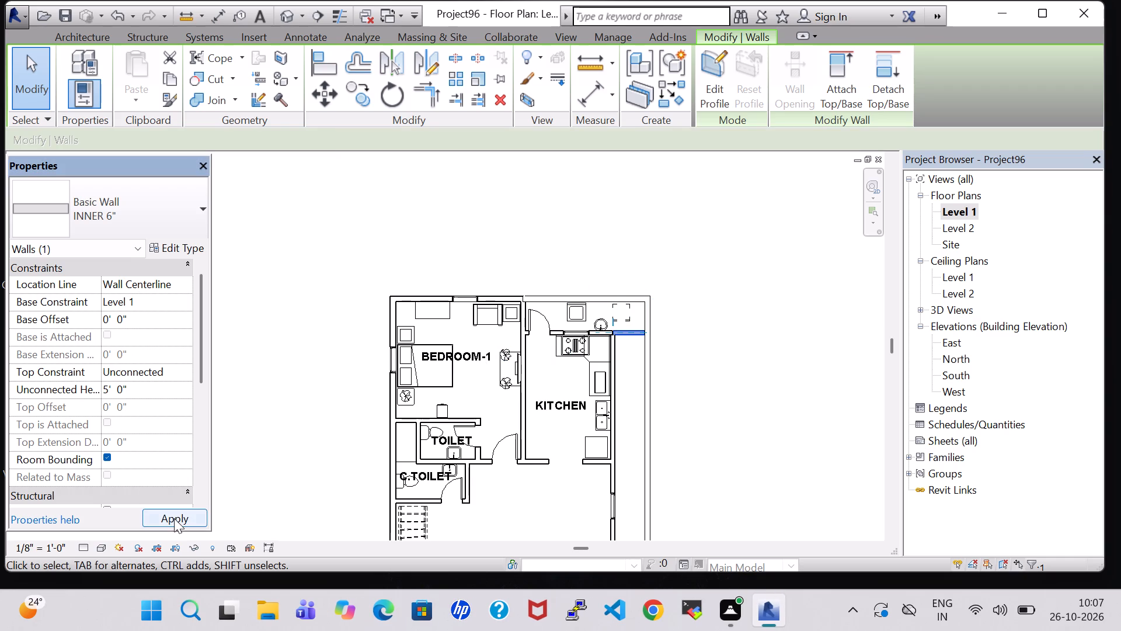
click(174, 518)
click(792, 383)
Examine the short wall beside the outdoor strip and the rest of the house in the 3D view.
scroll(549, 420, up, 2)
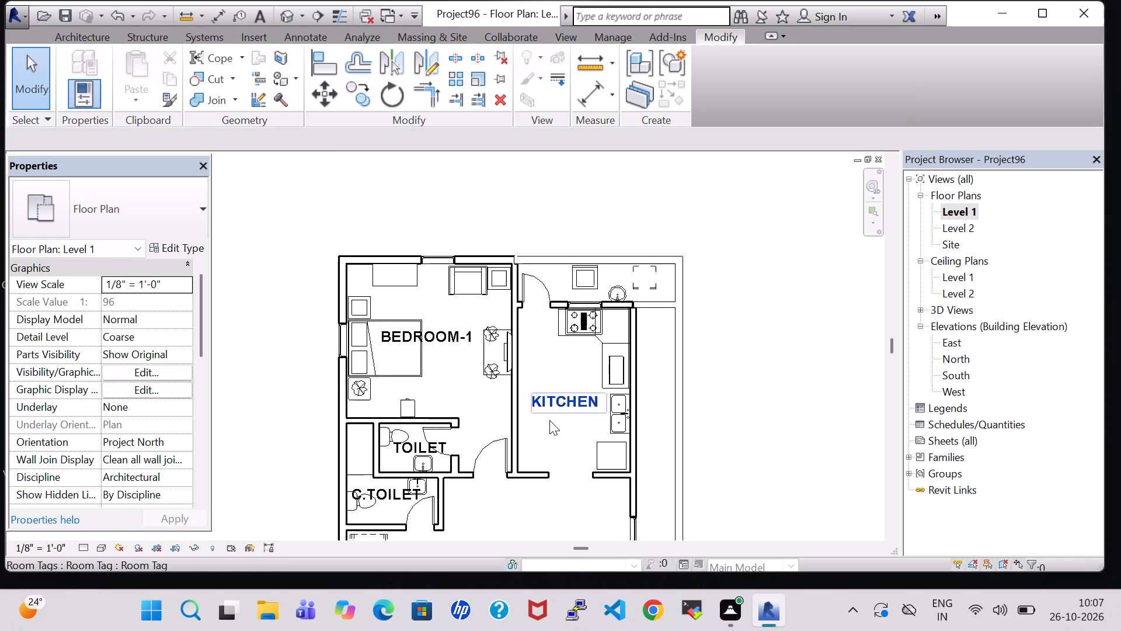
scroll(549, 420, up, 4)
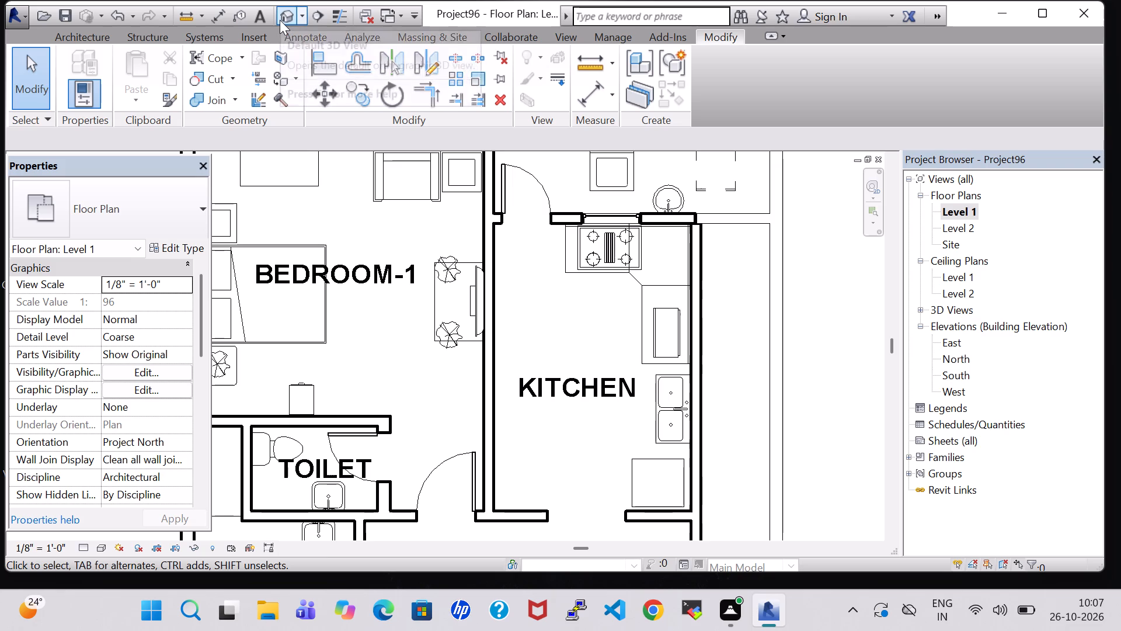
click(280, 20)
scroll(500, 249, down, 7)
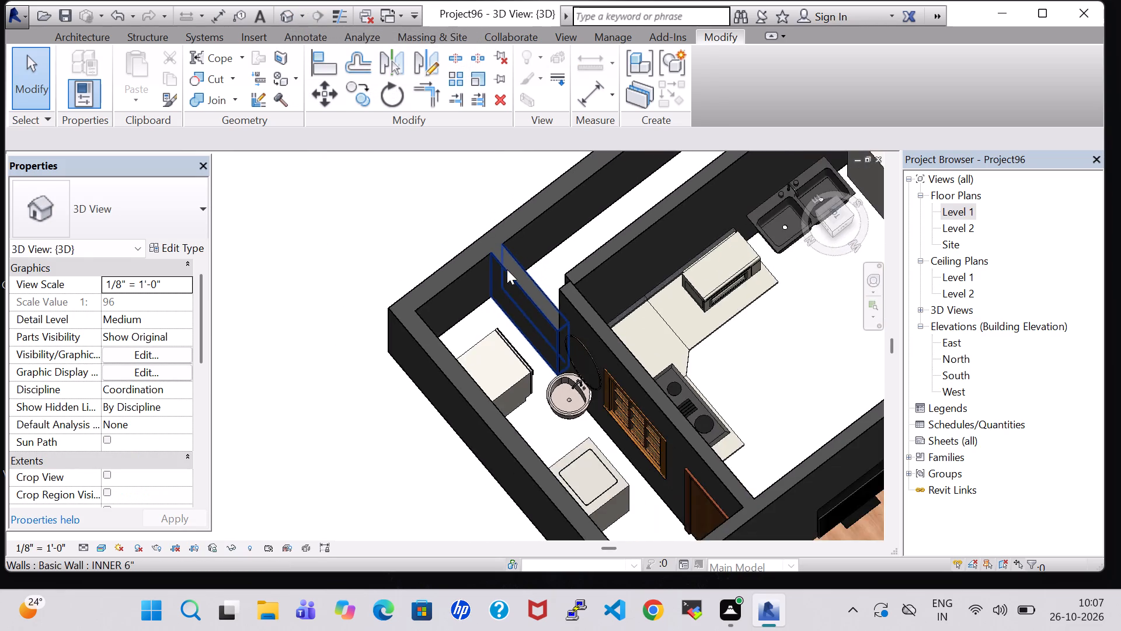
middle_click(507, 269)
middle_drag(507, 269, 471, 261)
scroll(403, 393, up, 5)
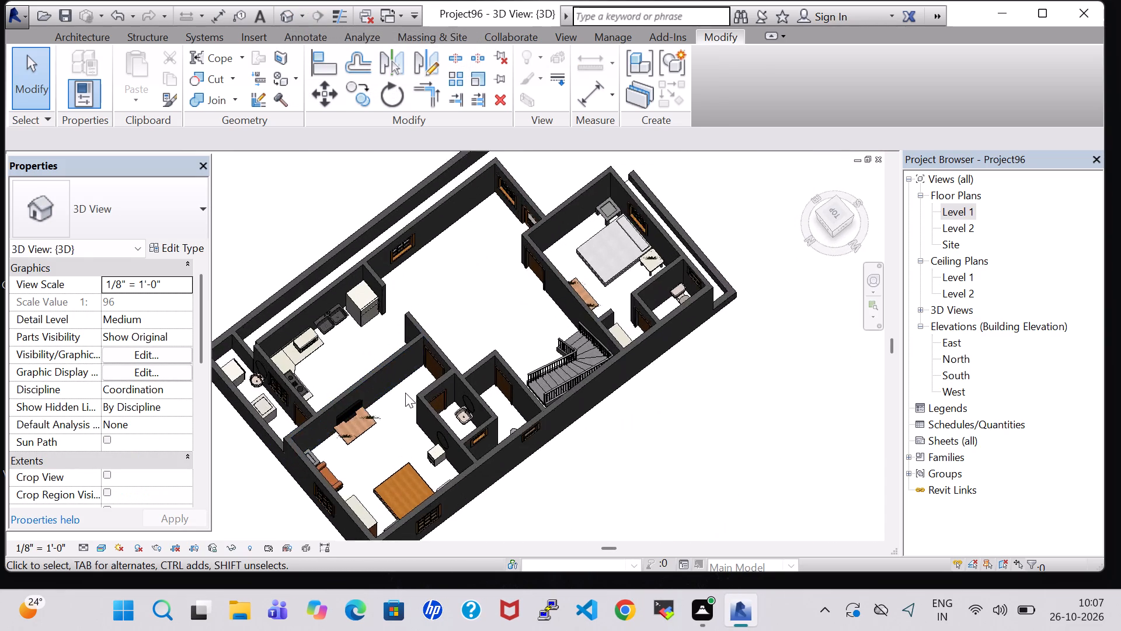
scroll(408, 390, up, 1)
shift+middle_drag(544, 246, 544, 273)
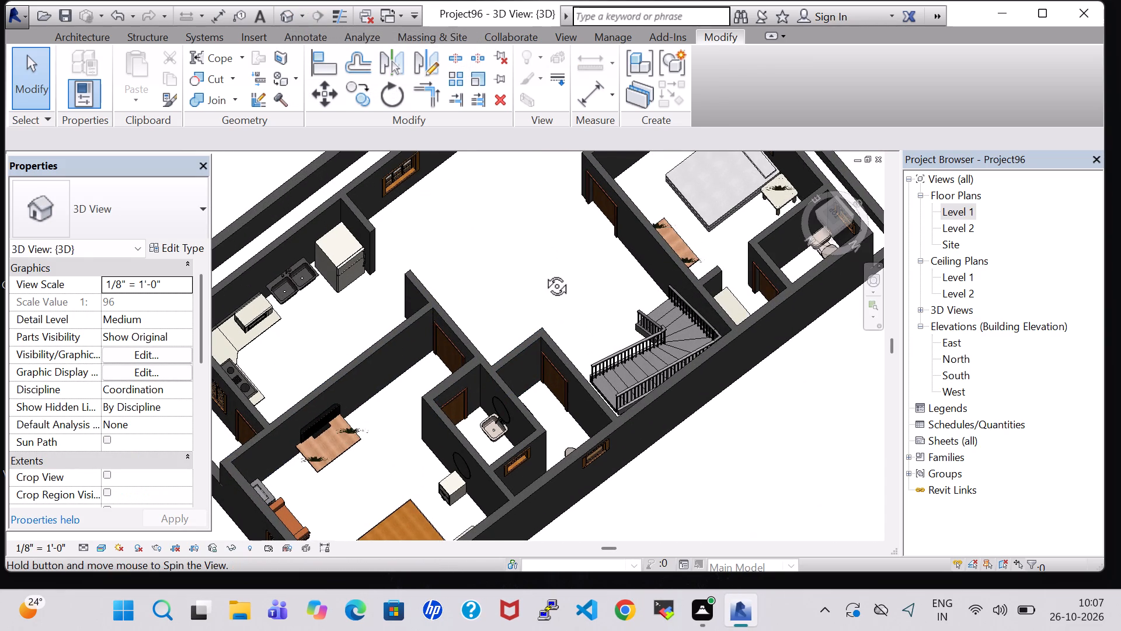
shift+middle_drag(544, 273, 542, 297)
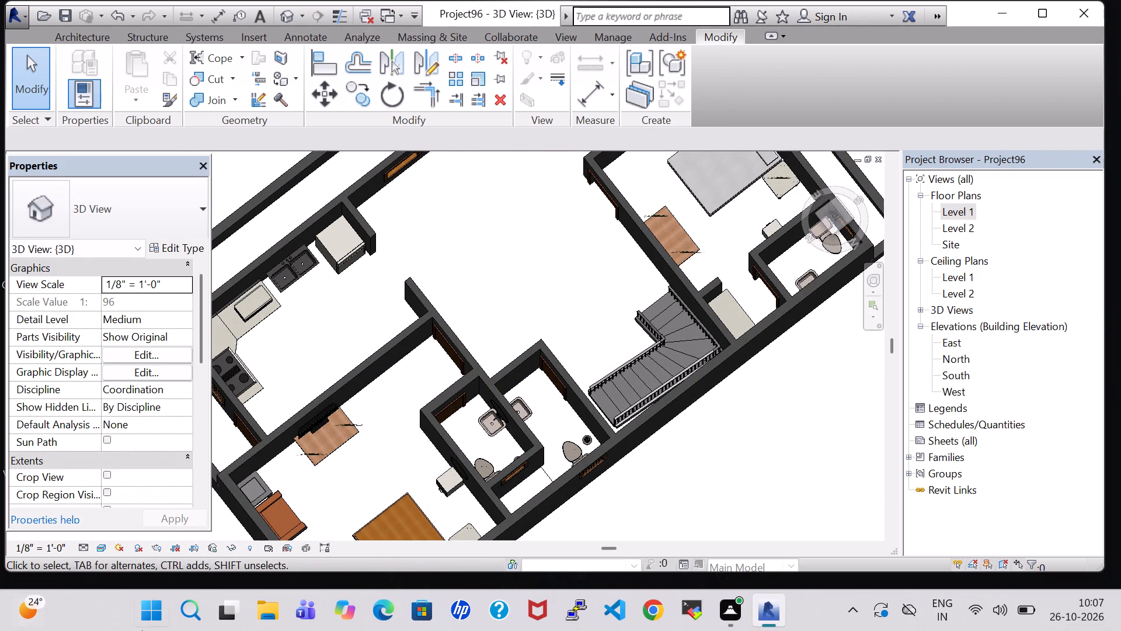
Create a similar round floor drain from the C.TOILET's one and place it on the Level 1 work plane between washer and dishwasher in the outdoor strip.
click(587, 434)
right_click(587, 434)
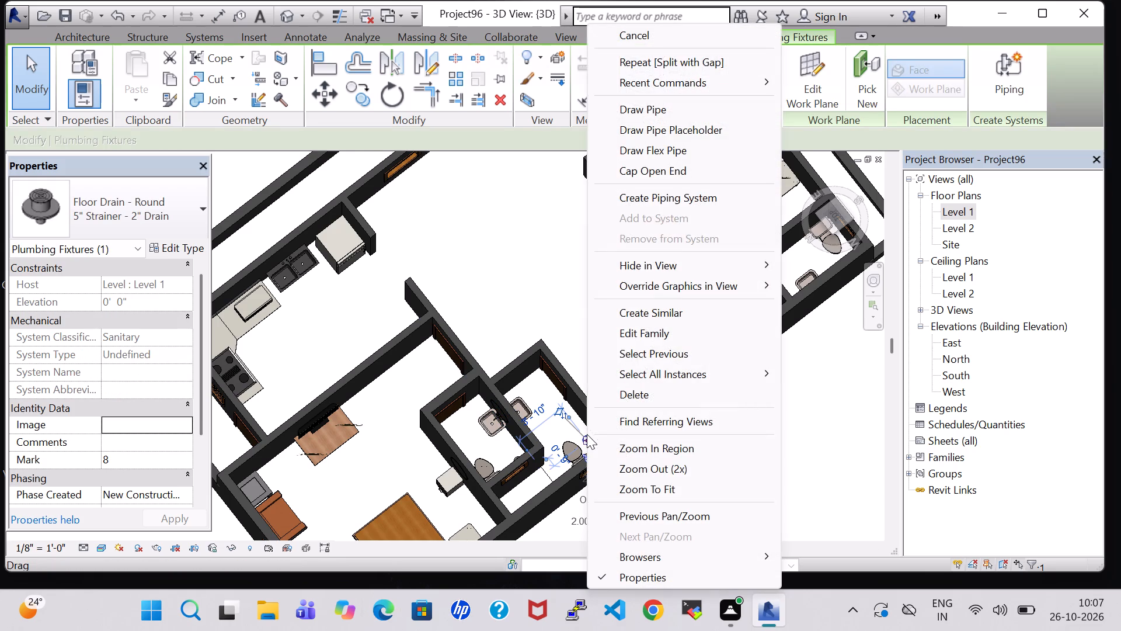
click(645, 310)
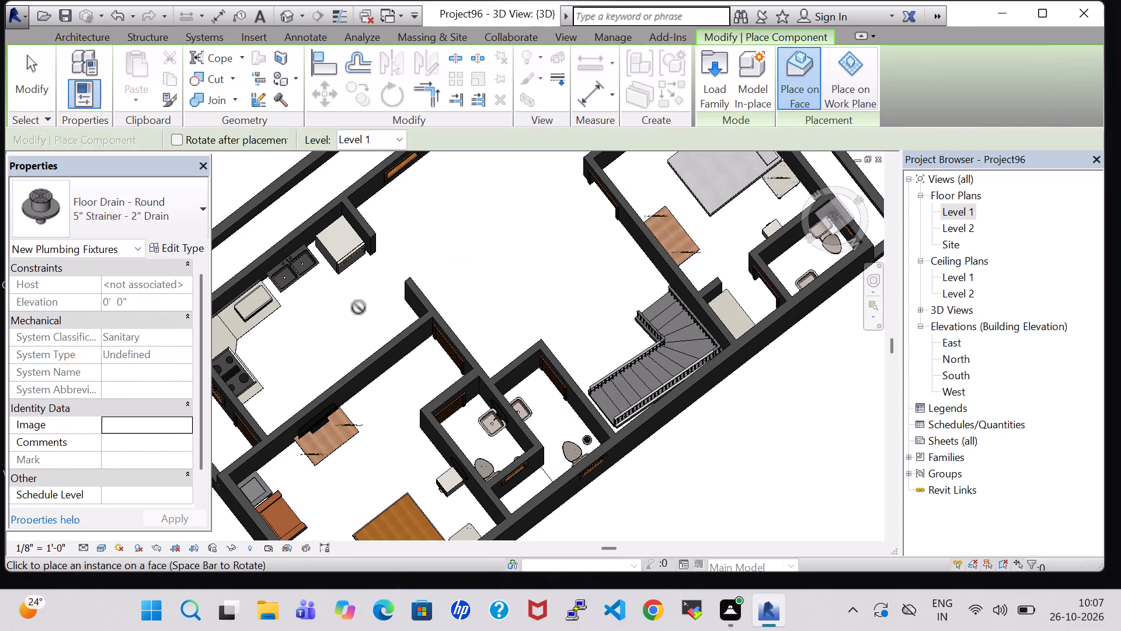
middle_drag(360, 310, 523, 334)
click(868, 87)
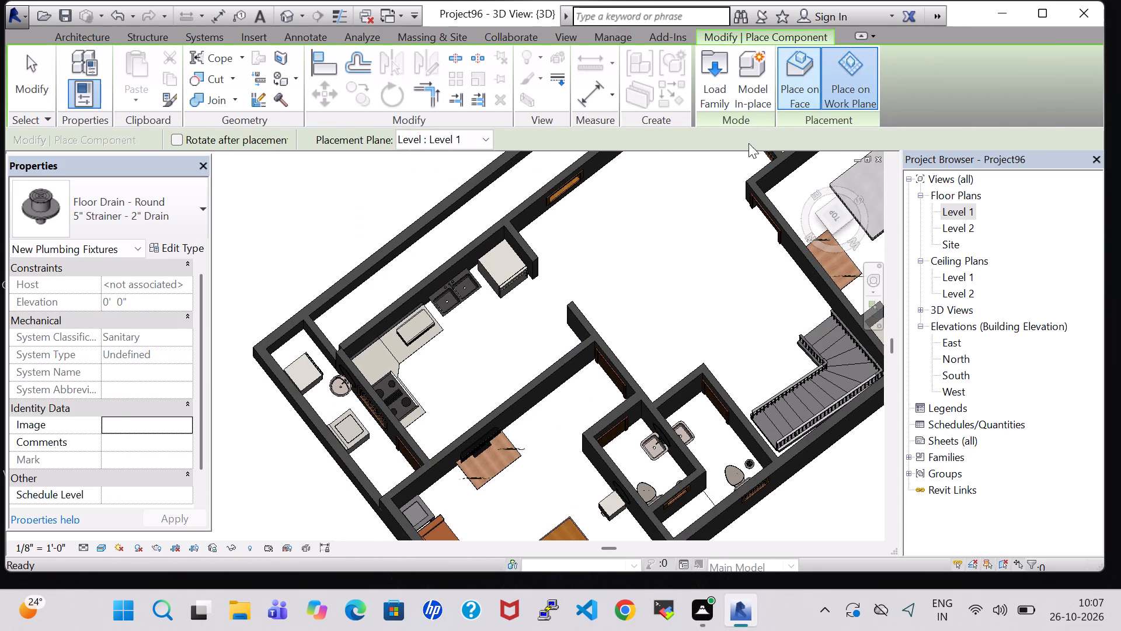
scroll(335, 403, up, 8)
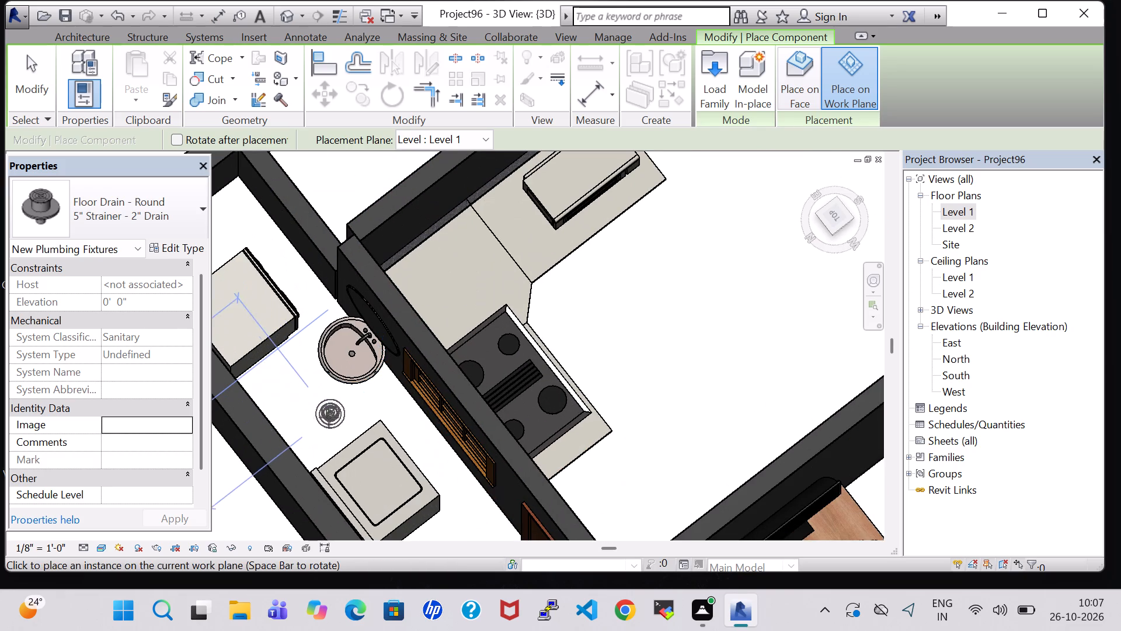
click(297, 428)
key(Escape)
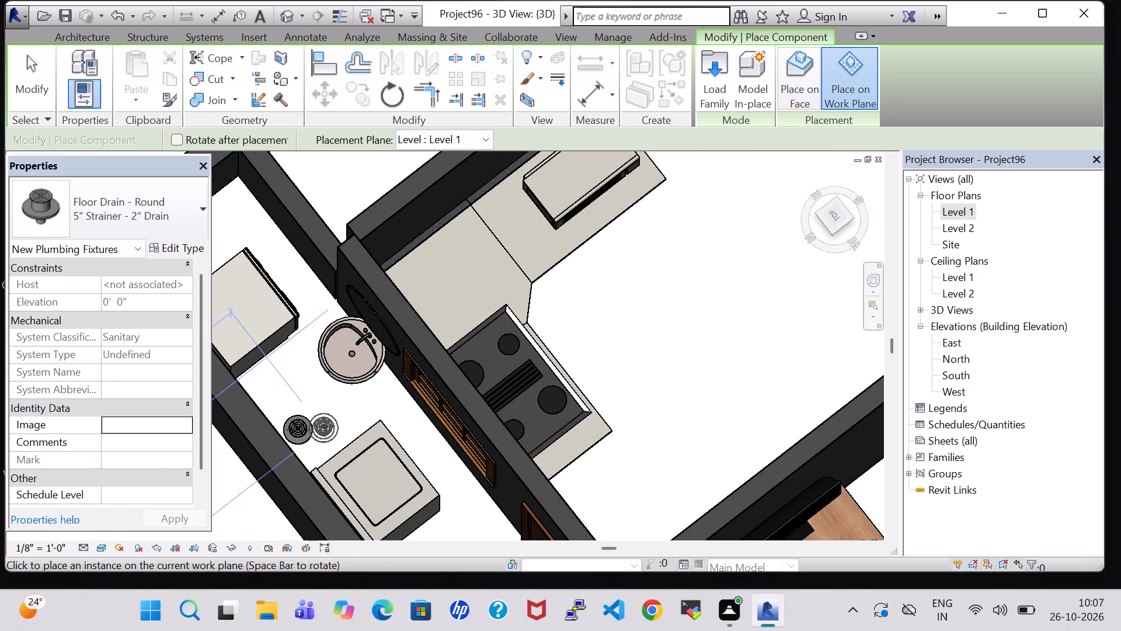
key(Escape)
Nudge the dishwasher slightly away from the outdoor strip's east end, towards the new floor drain.
scroll(615, 310, down, 2)
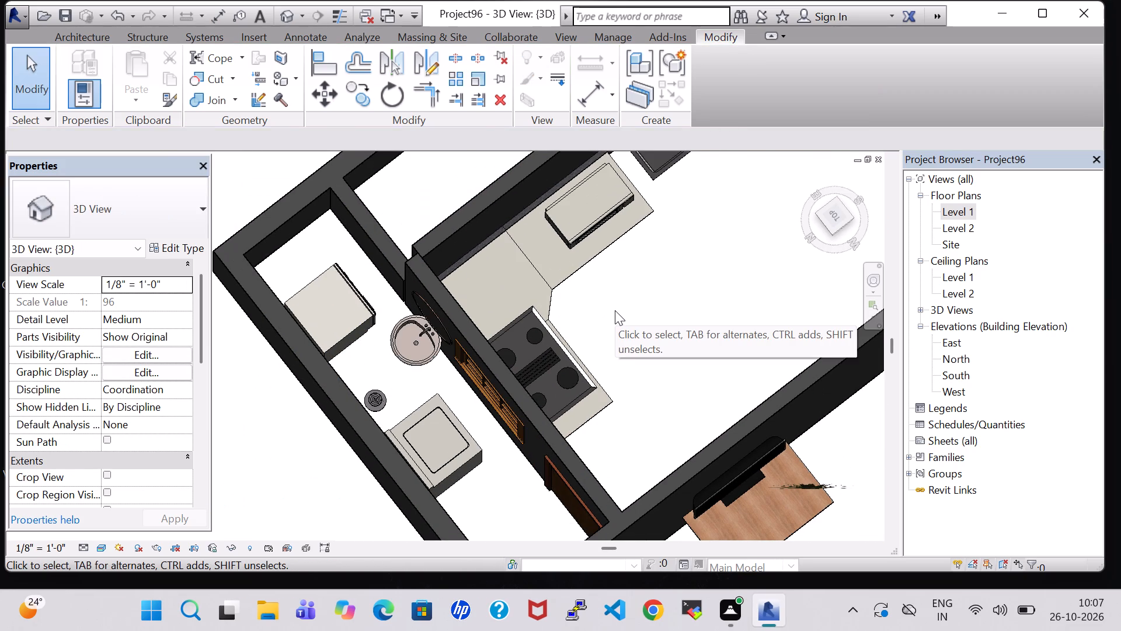
scroll(615, 310, down, 1)
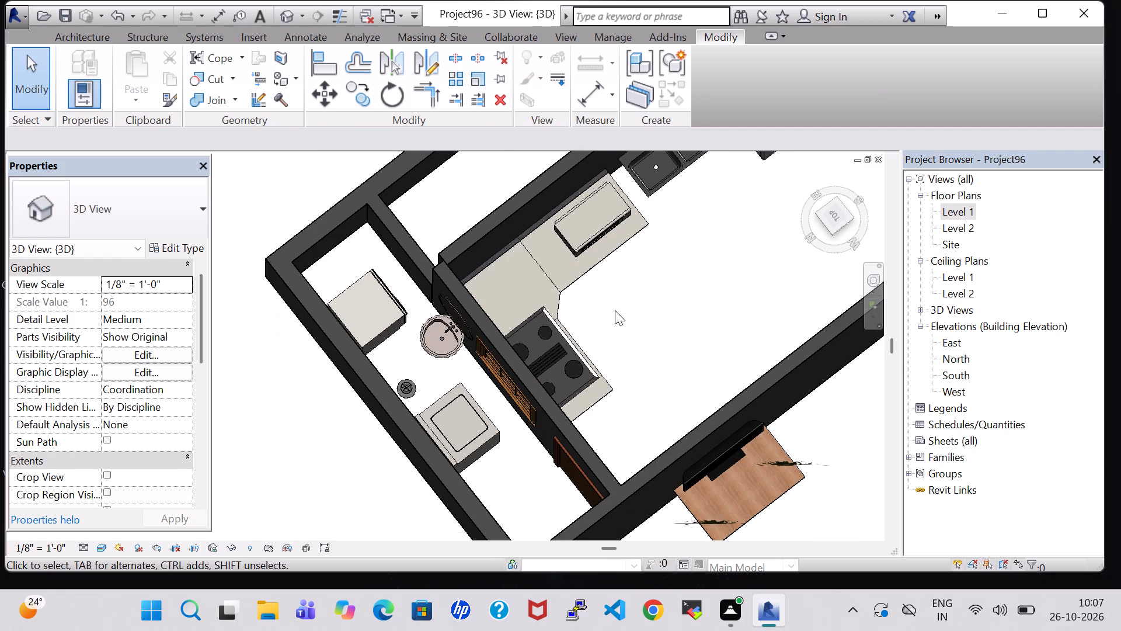
scroll(615, 310, down, 2)
click(443, 308)
key(Right)
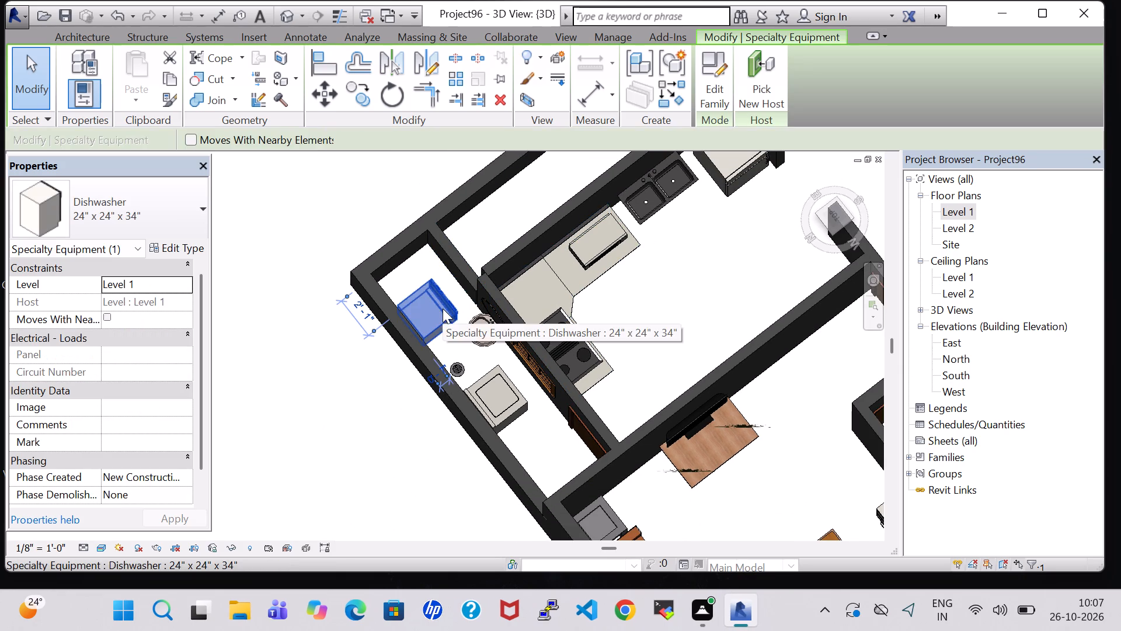
key(Left)
key(Down)
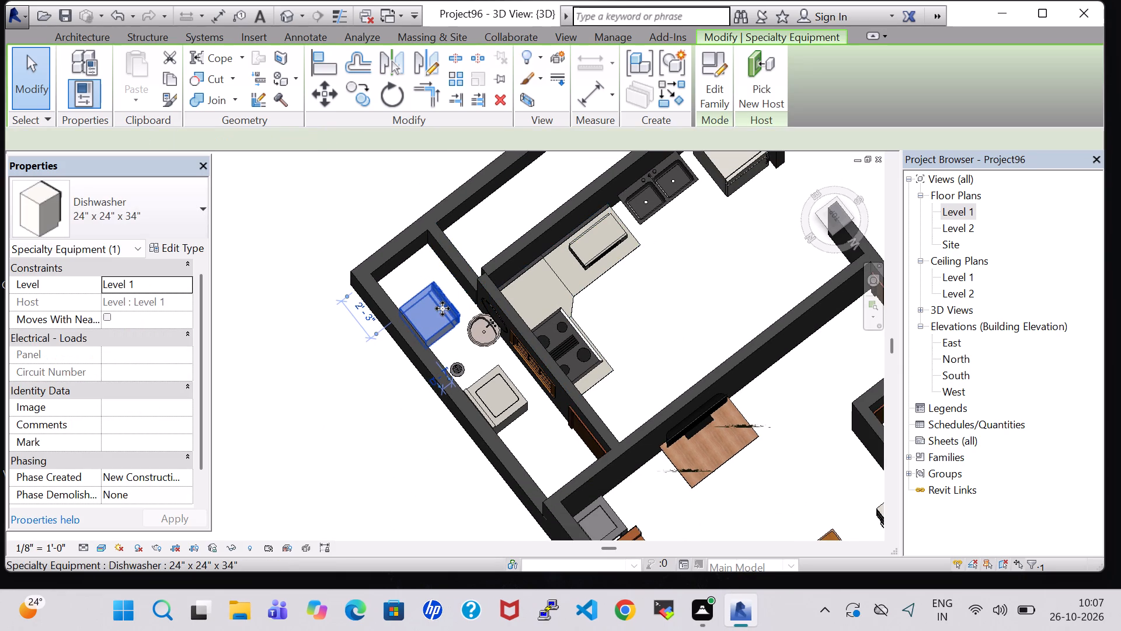
key(Down)
click(674, 310)
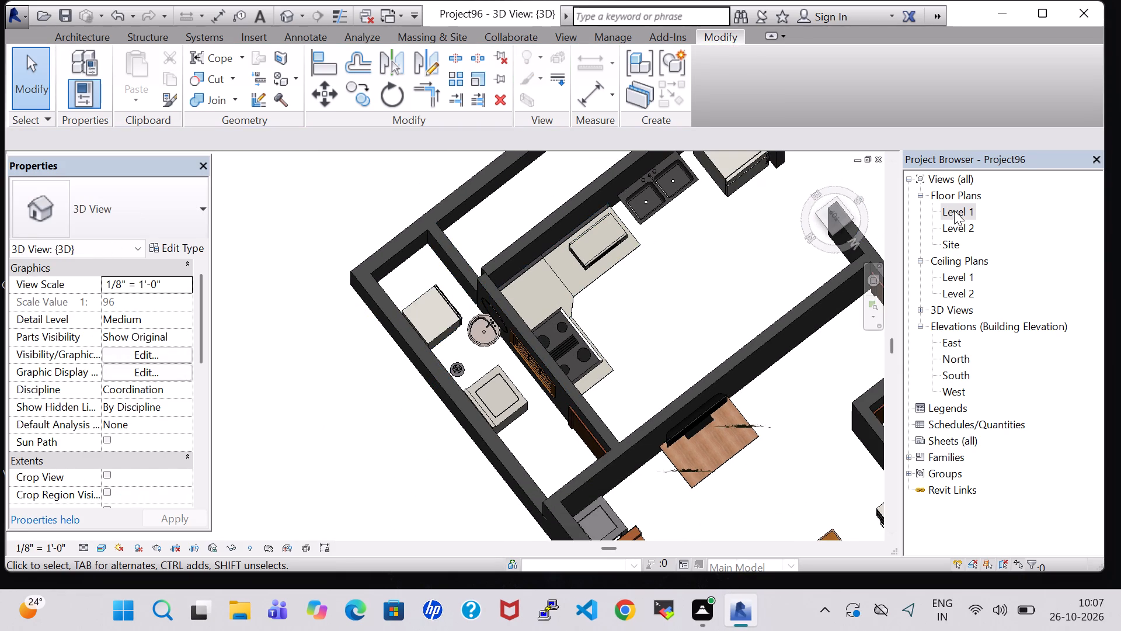
In the Level 1 plan, nudge the washer in the outdoor strip a little west, towards the kitchen door.
double_click(954, 210)
scroll(626, 295, down, 2)
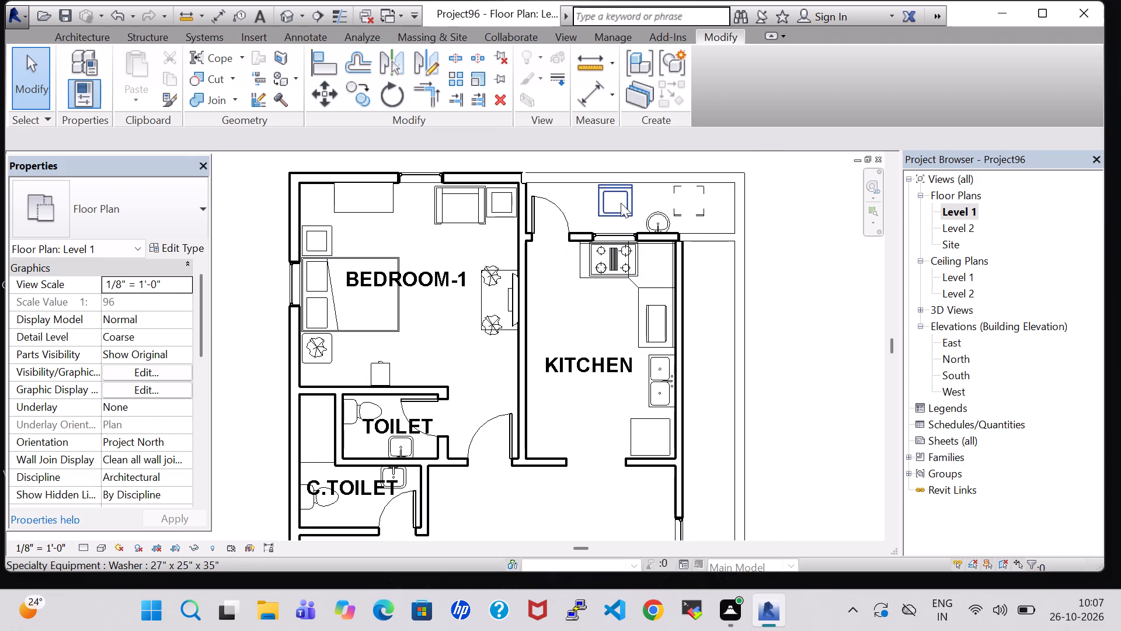
click(621, 203)
key(Left)
key(Left)
key(Left)
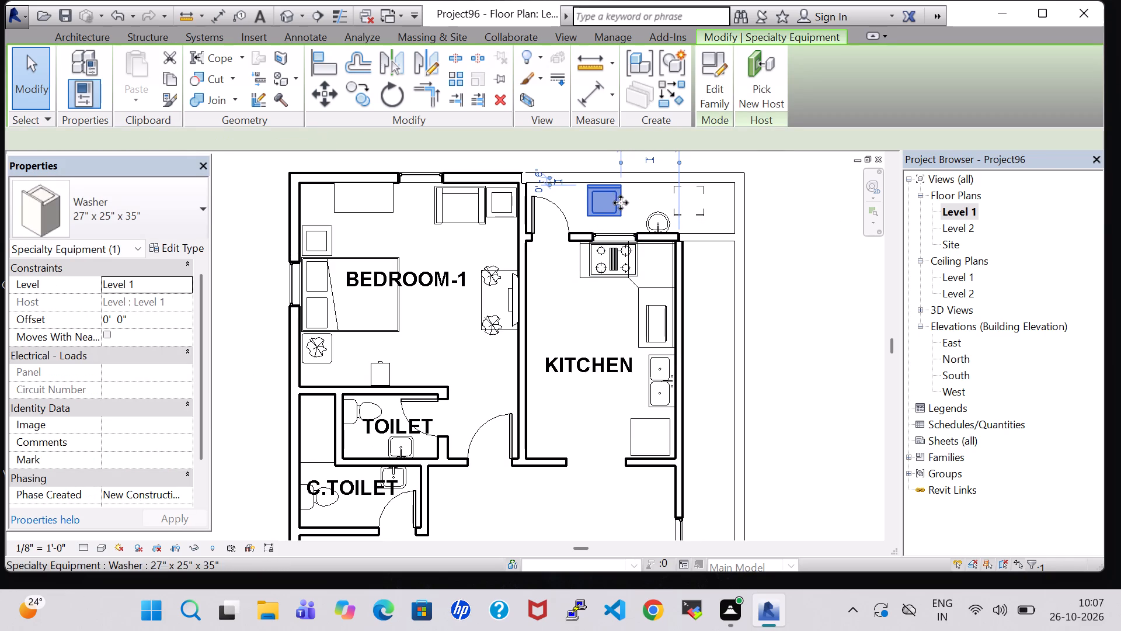
key(Left)
Nudge the round sink west along the kitchen's north wall to about 8' 5" from the kitchen's west wall.
click(665, 209)
key(Left)
key(Left)
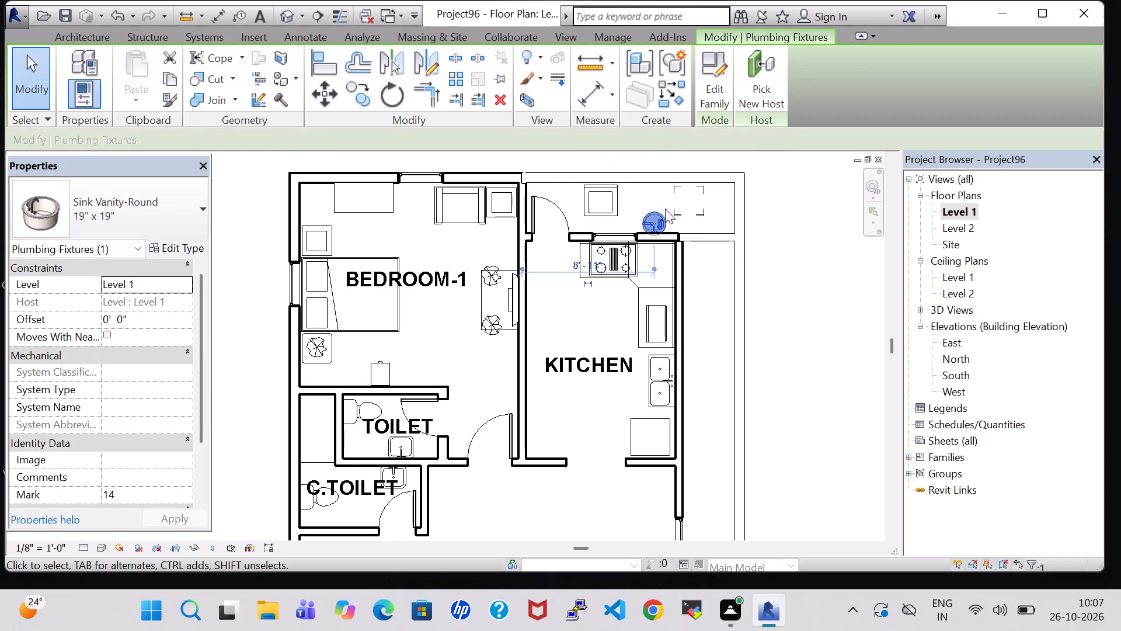
key(Left)
Nudge the elliptical mirror west along the kitchen's north wall to bring it behind the round sink.
scroll(660, 209, up, 7)
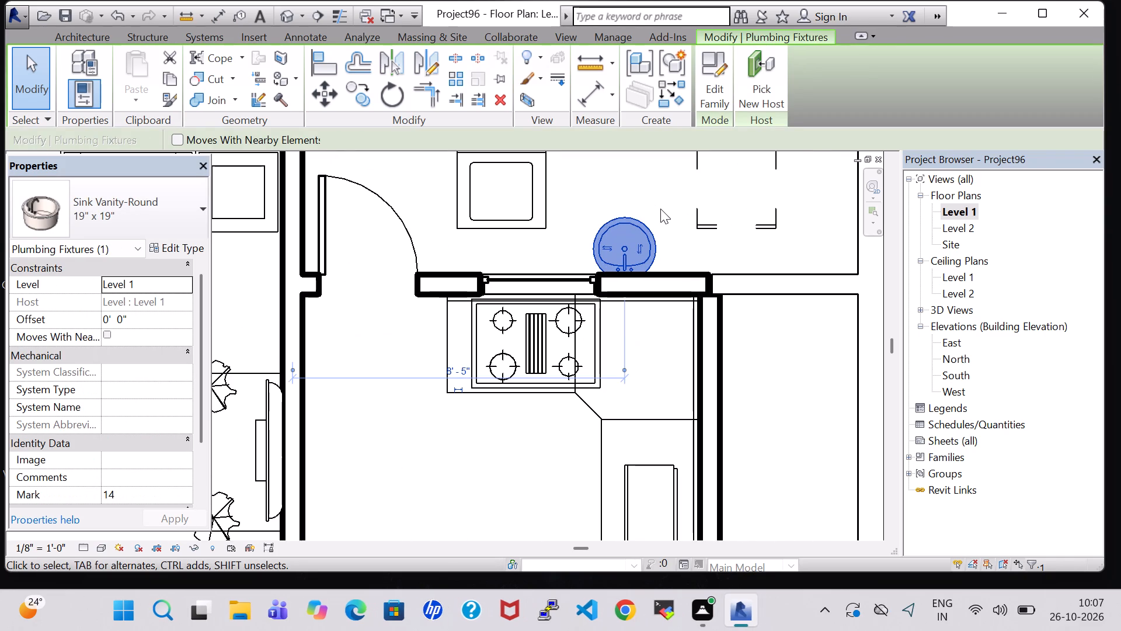
click(683, 274)
key(Left)
key(Left)
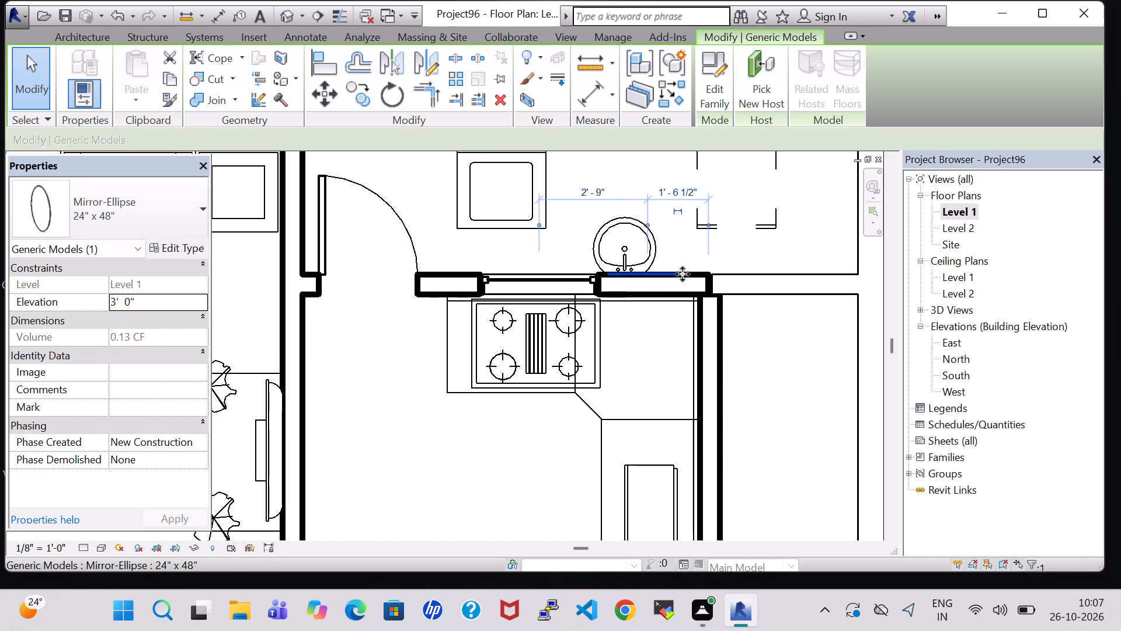
key(Left)
key(Left)
key(Left)
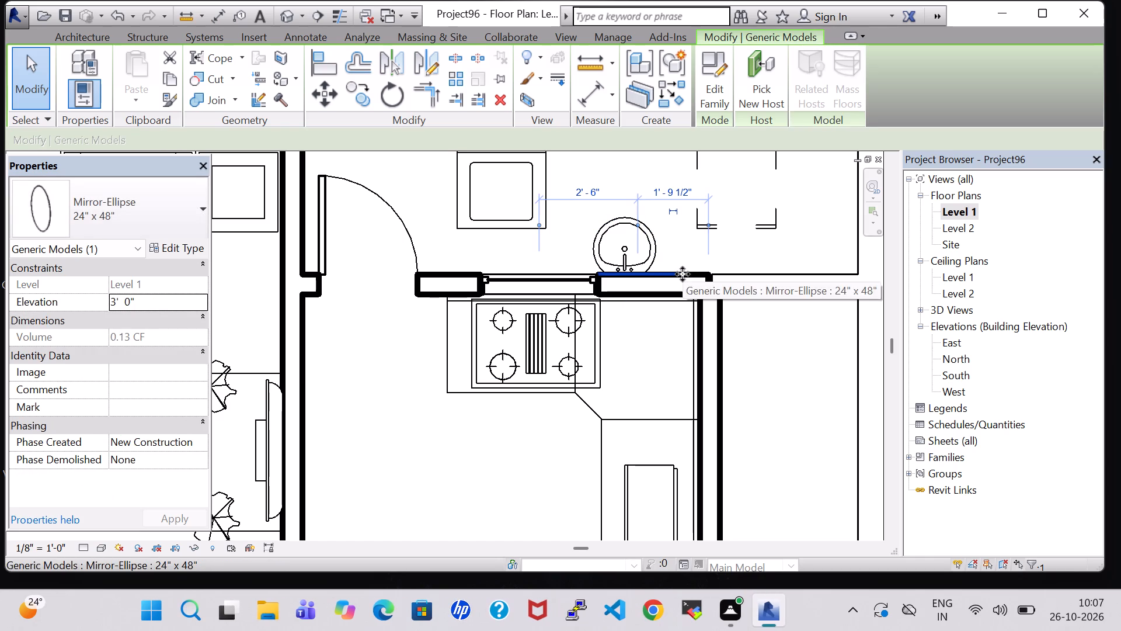
key(Left)
click(610, 169)
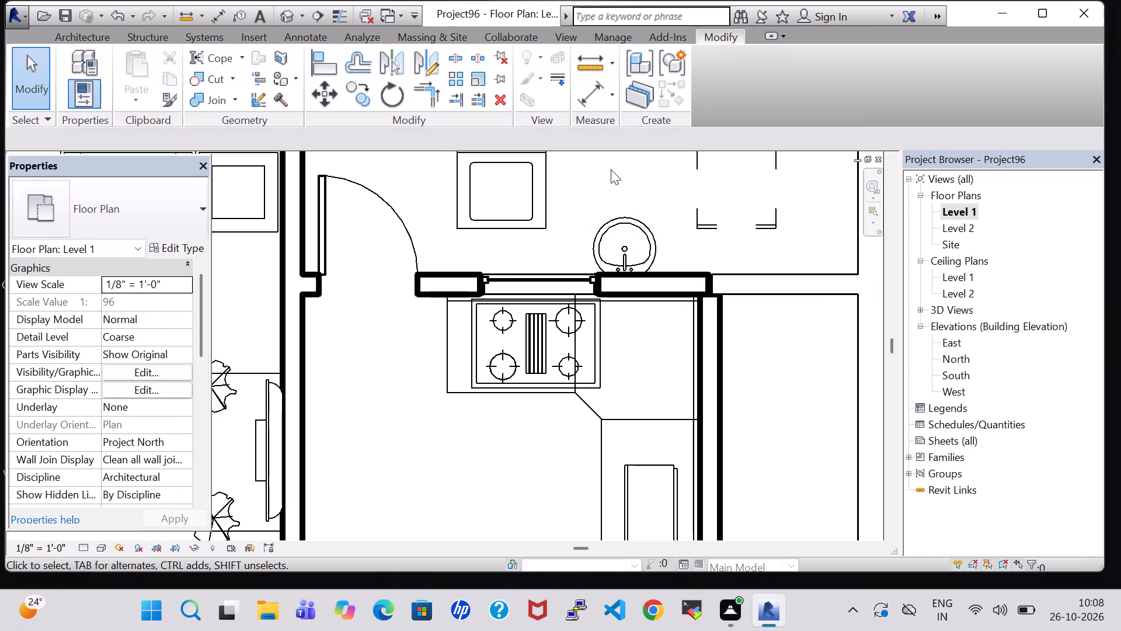
Nudge the round sink back east to about 8' 7" from the kitchen's west wall, in line with its mirror.
click(622, 231)
key(Right)
key(Right)
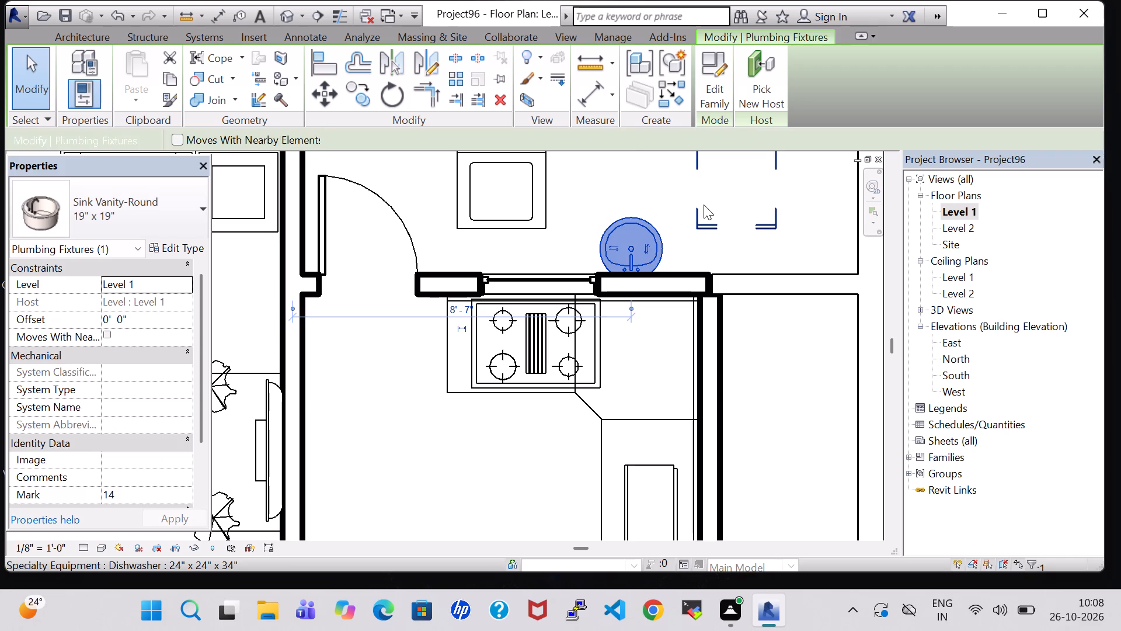
Nudge the dishwasher slightly west, towards the round sink.
click(704, 204)
key(Left)
key(Left)
key(Left)
click(796, 208)
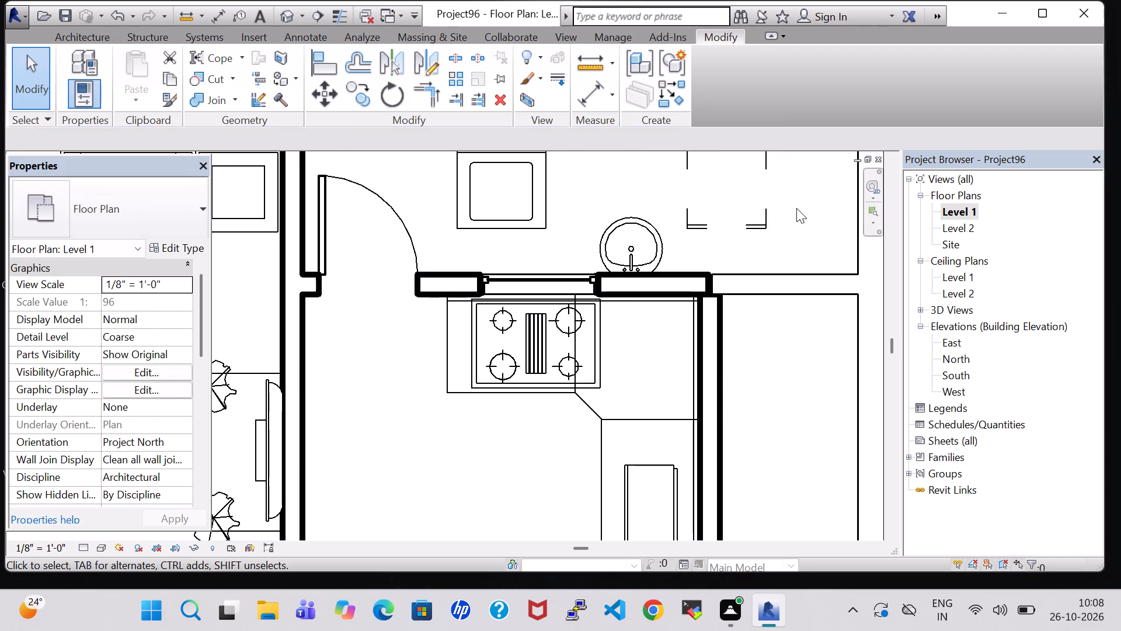
Create a similar Agave - 1.5' plant from one on BEDROOM-1's dresser and place it east of the dishwasher in the outdoor strip.
scroll(796, 208, down, 6)
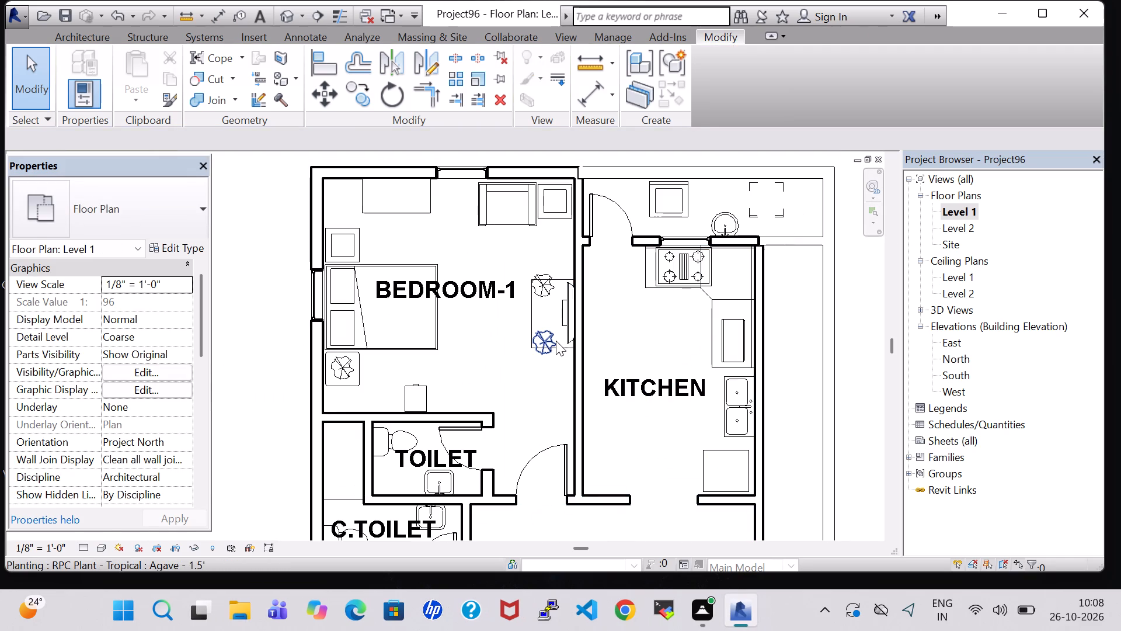
click(556, 341)
right_click(556, 341)
click(650, 317)
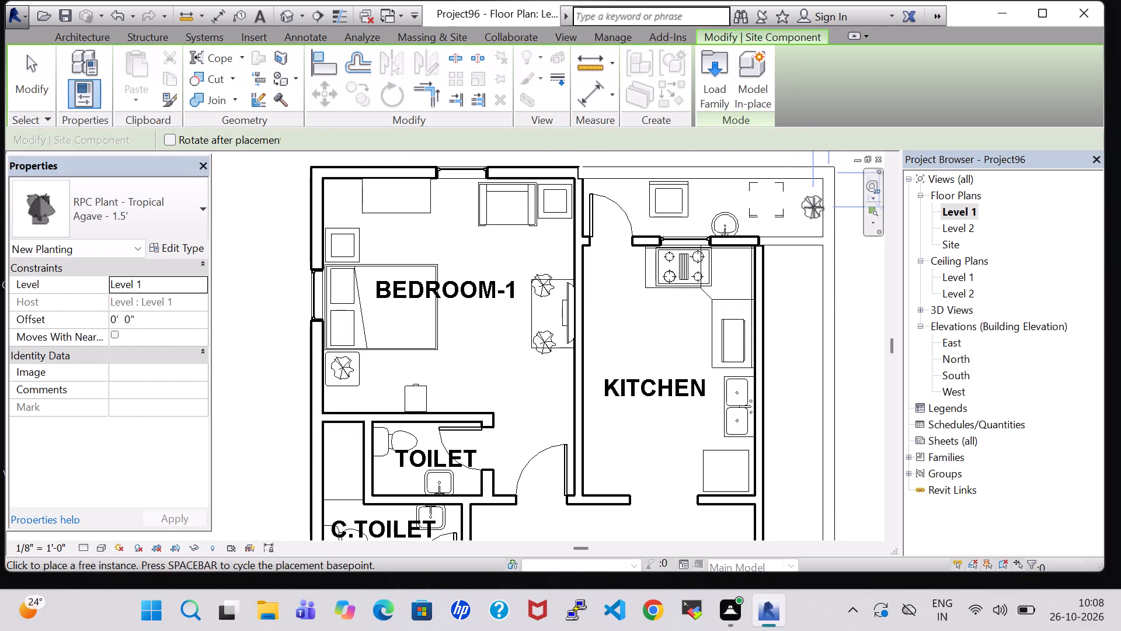
scroll(809, 207, up, 3)
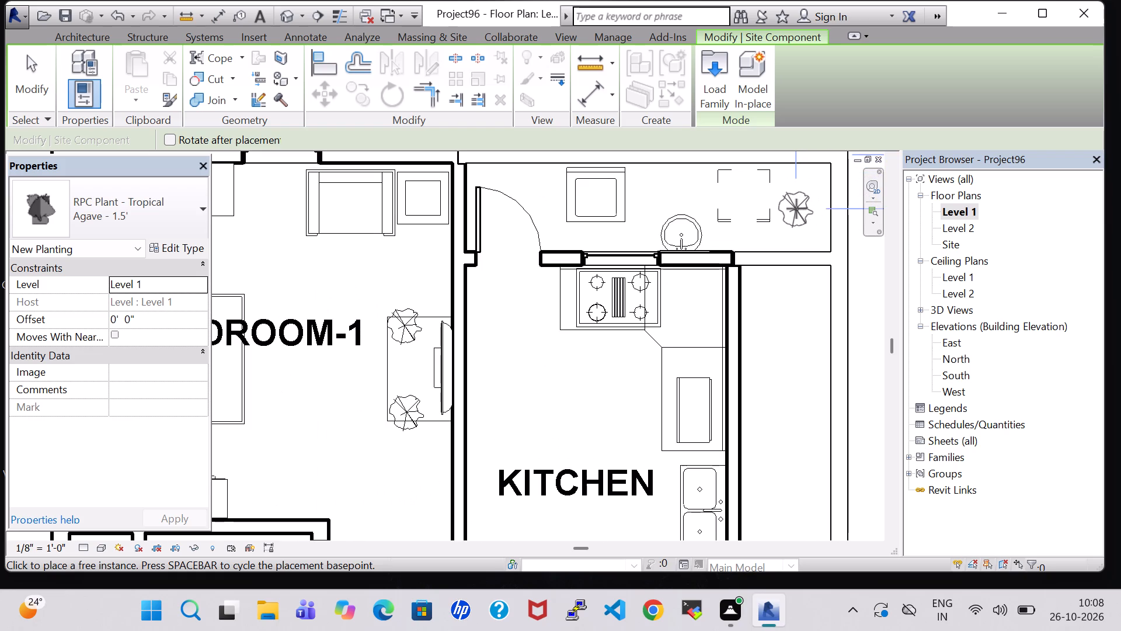
click(796, 209)
key(Escape)
key(Escape)
Change the new plant's type to RPC Plant - Tropical Crane Lily - 3'.
click(788, 209)
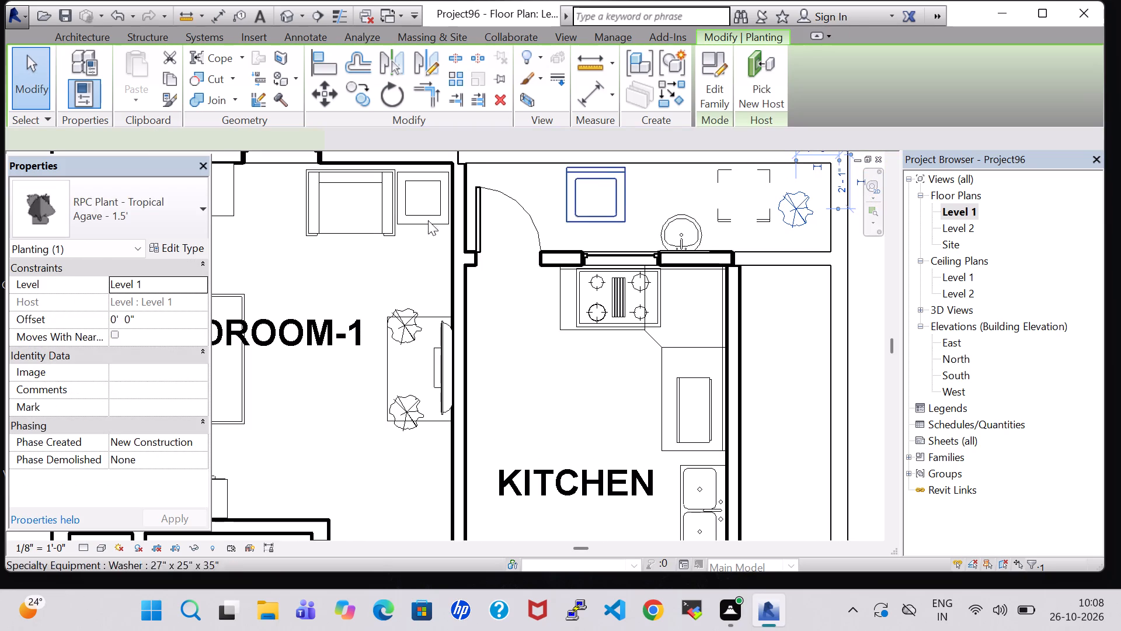
click(113, 196)
click(117, 294)
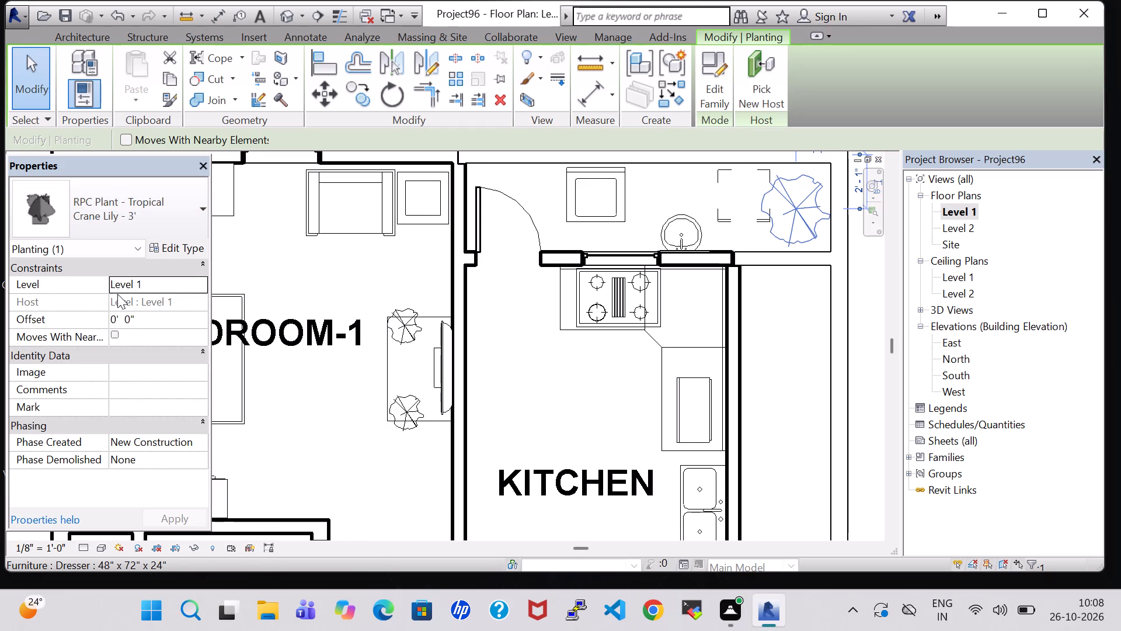
Nudge the dishwasher west to clear the Crane Lily beside it.
click(719, 207)
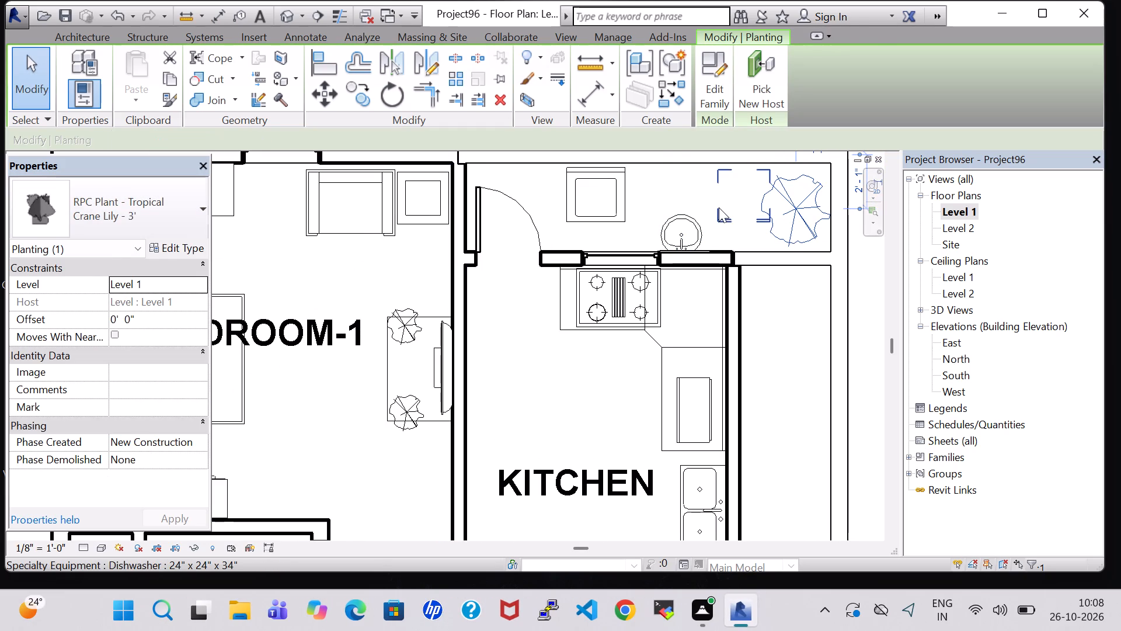
key(Left)
key(Left)
key(Left)
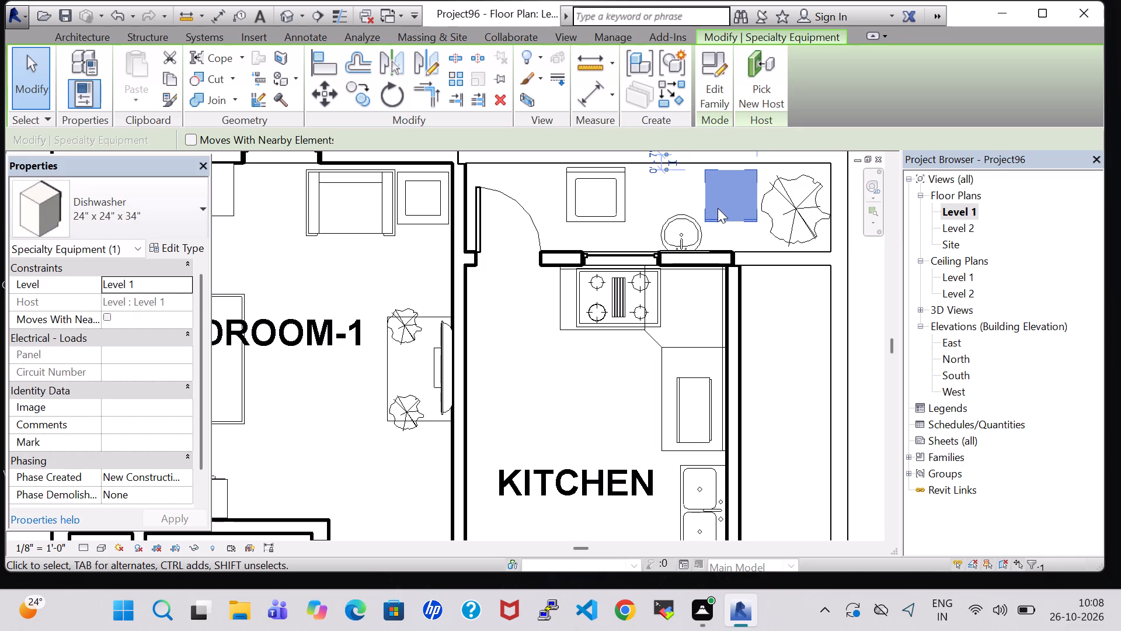
Nudge the casement window in the KITCHEN's north wall, behind the cooktop, slightly west.
click(778, 323)
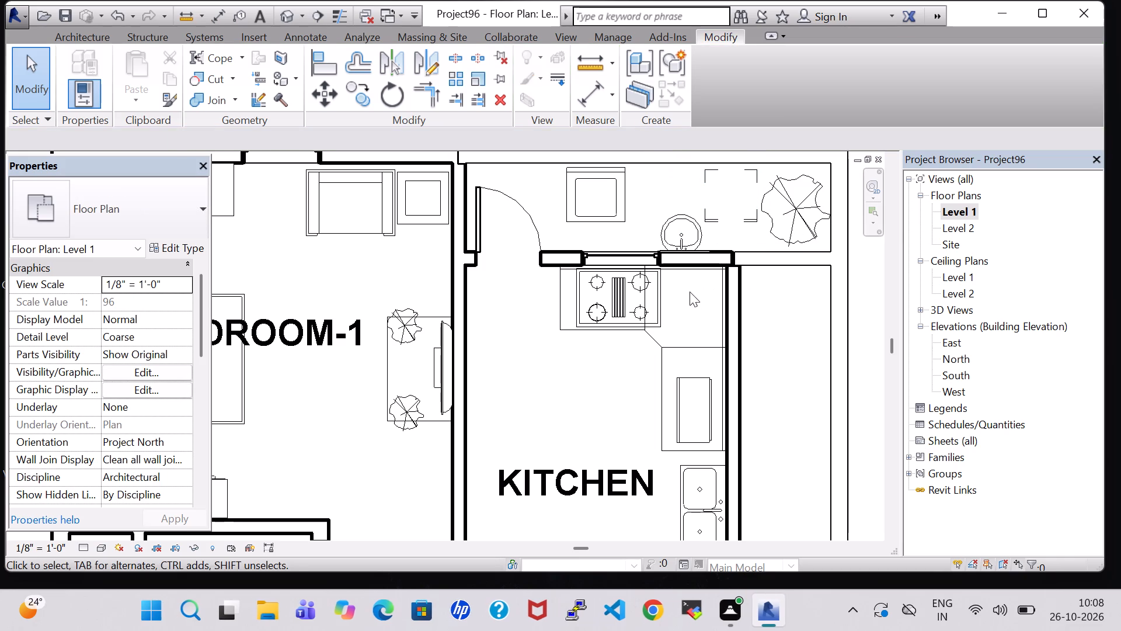
click(614, 260)
key(Left)
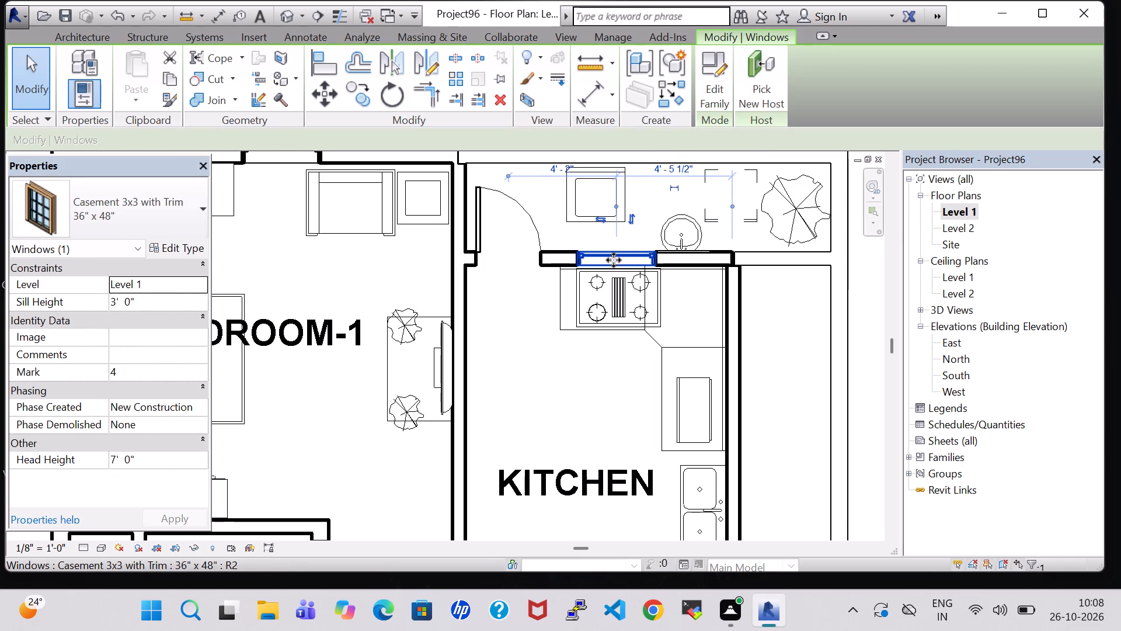
Nudge the round vanity sink in the outdoor strip slightly west along the kitchen wall.
click(681, 242)
key(Left)
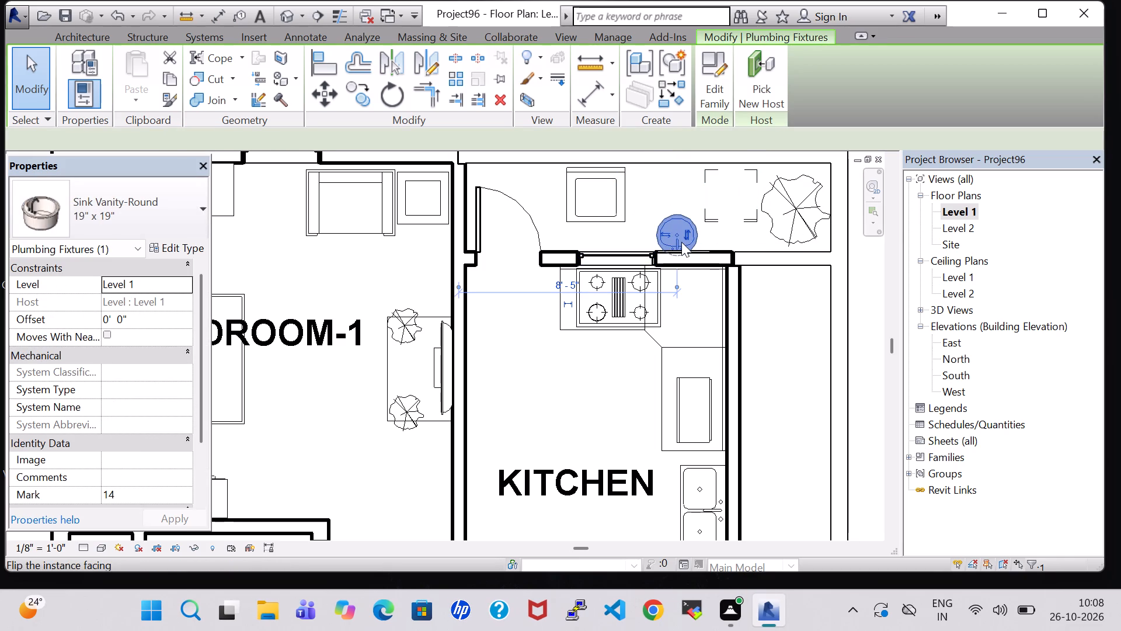
key(Left)
click(800, 360)
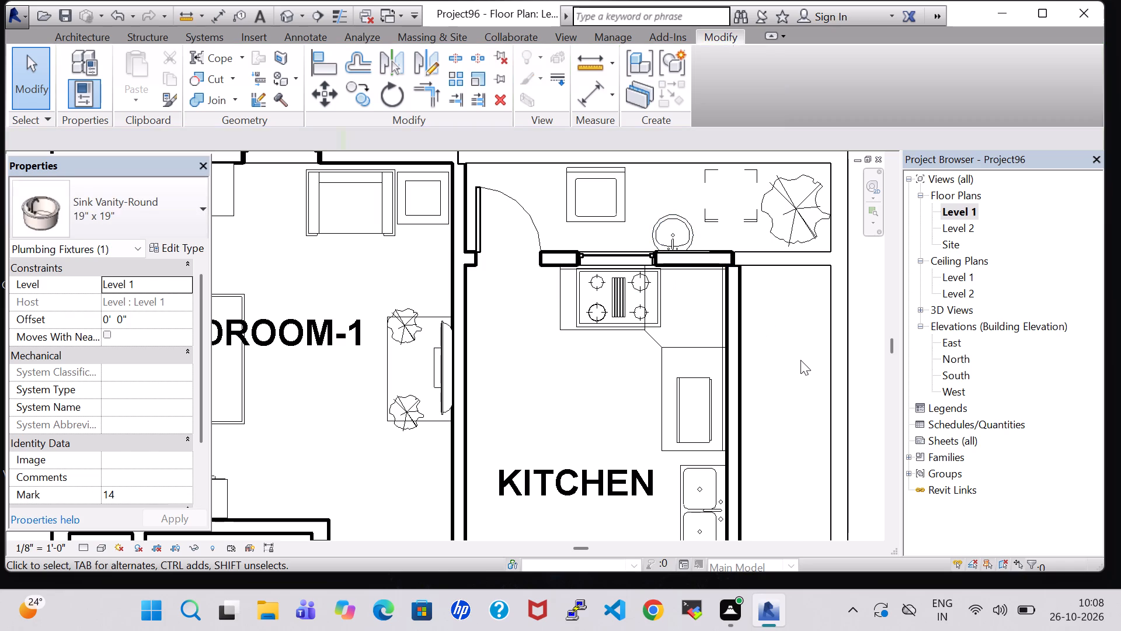
In the 3D view, nudge the round vanity sink slightly east along the kitchen wall, back towards the dishwasher.
click(283, 12)
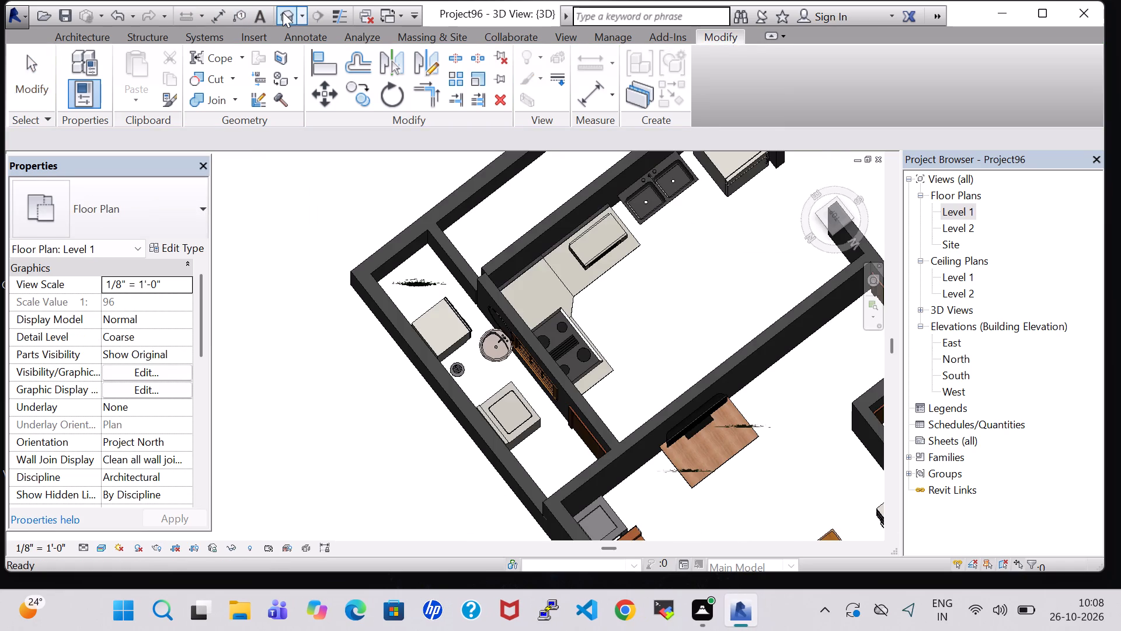
scroll(504, 359, up, 6)
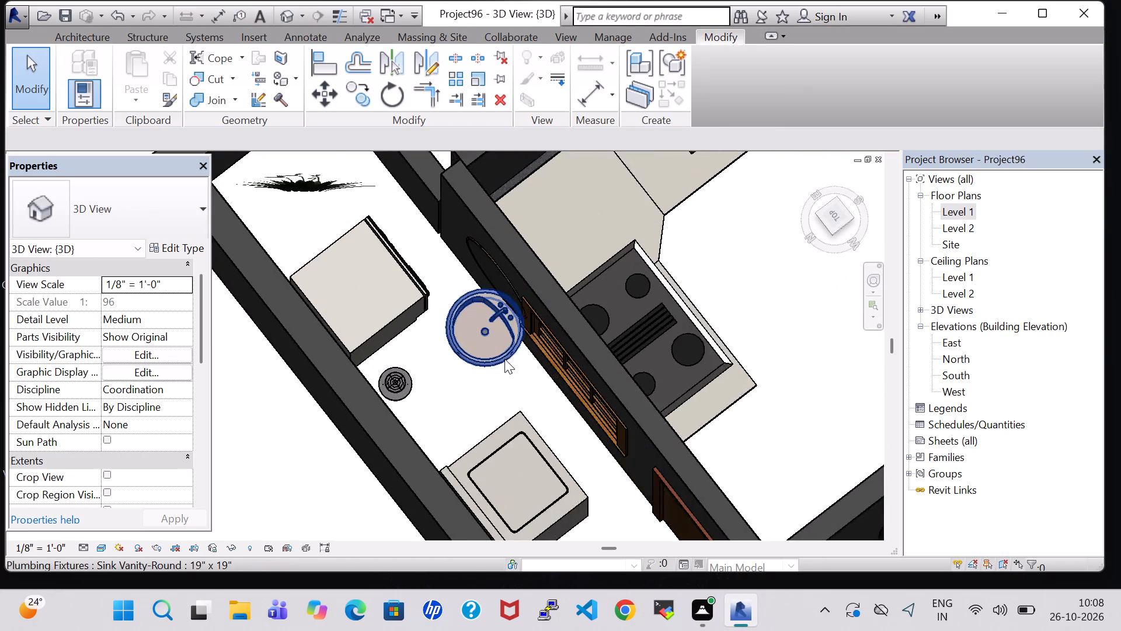
scroll(504, 359, up, 3)
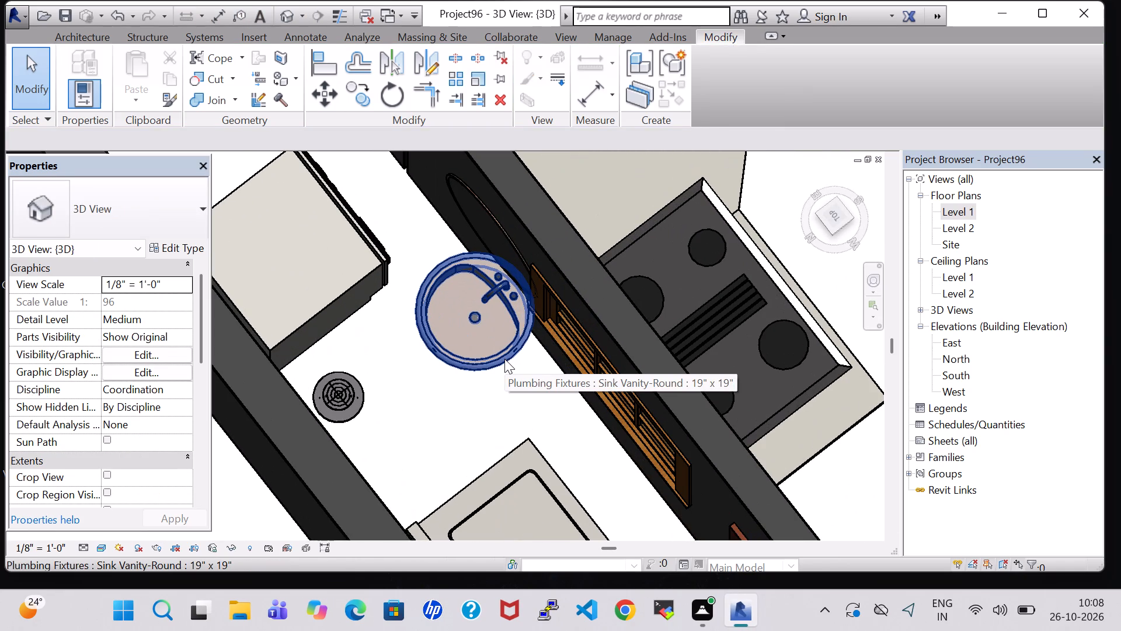
key(Right)
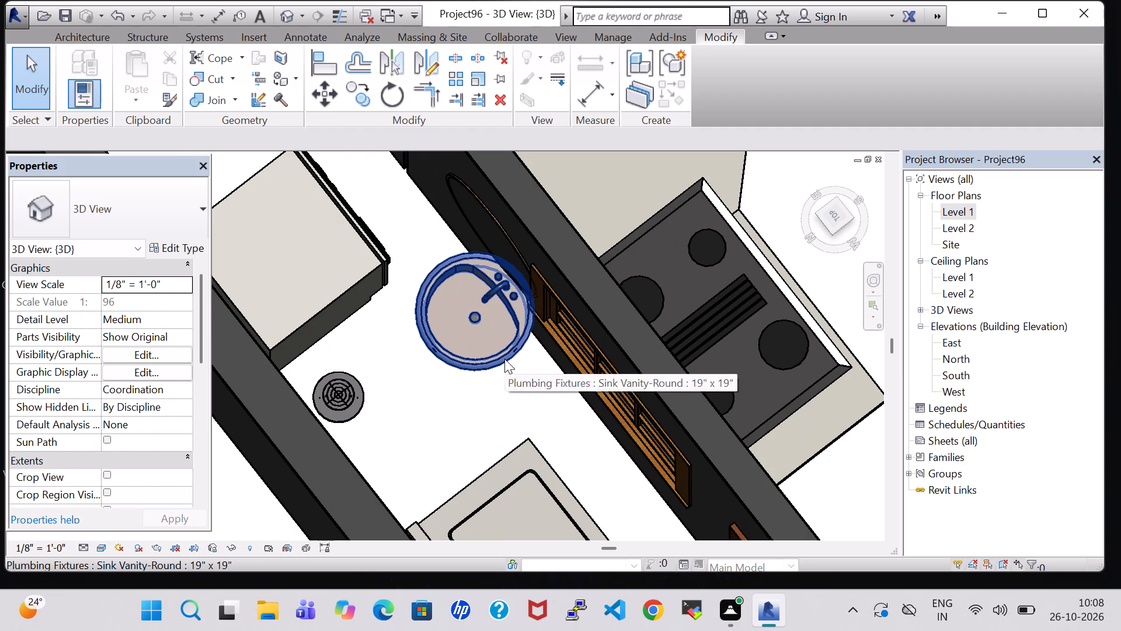
click(490, 359)
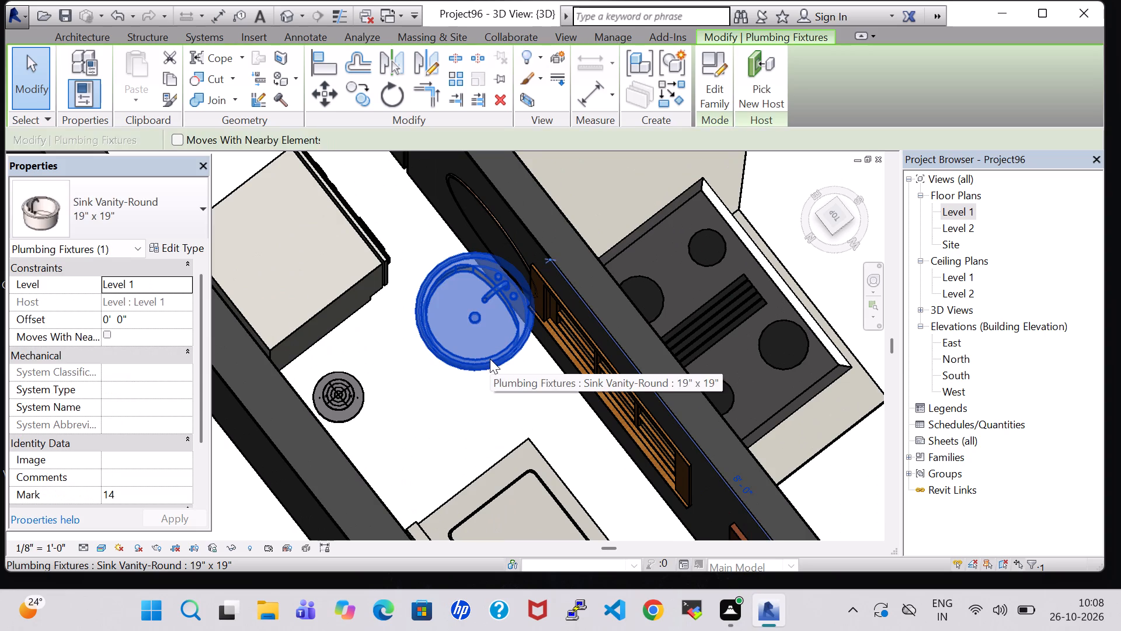
key(Right)
key(Left)
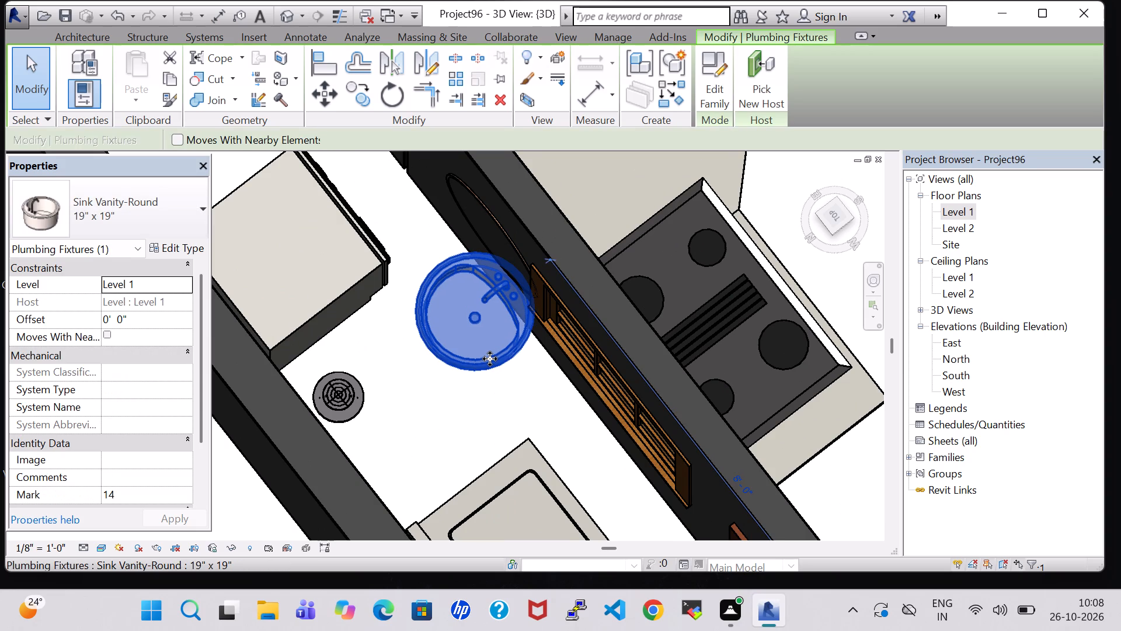
key(Up)
key(Up)
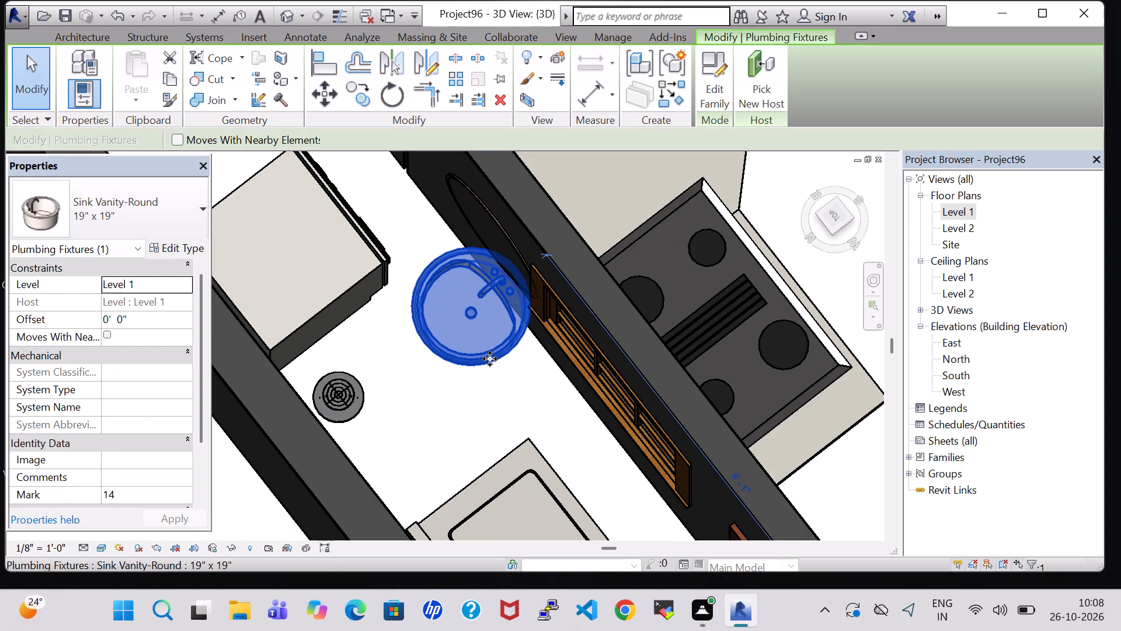
key(Up)
key(Up)
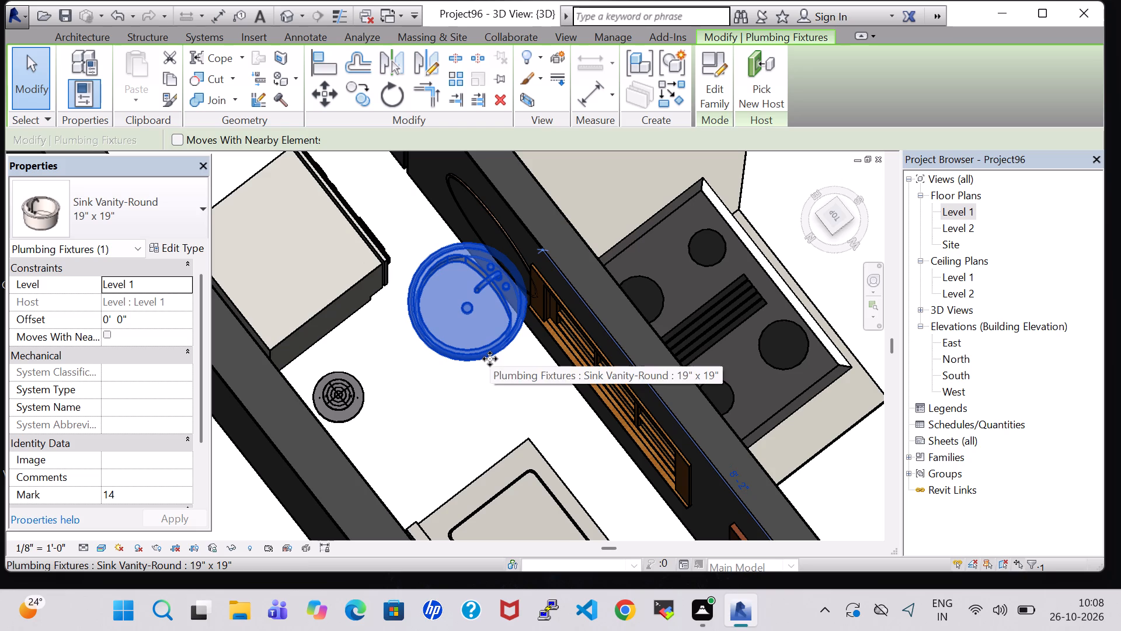
On the Level 1 plan, nudge the elliptical mirror behind the round sink slightly west.
double_click(952, 207)
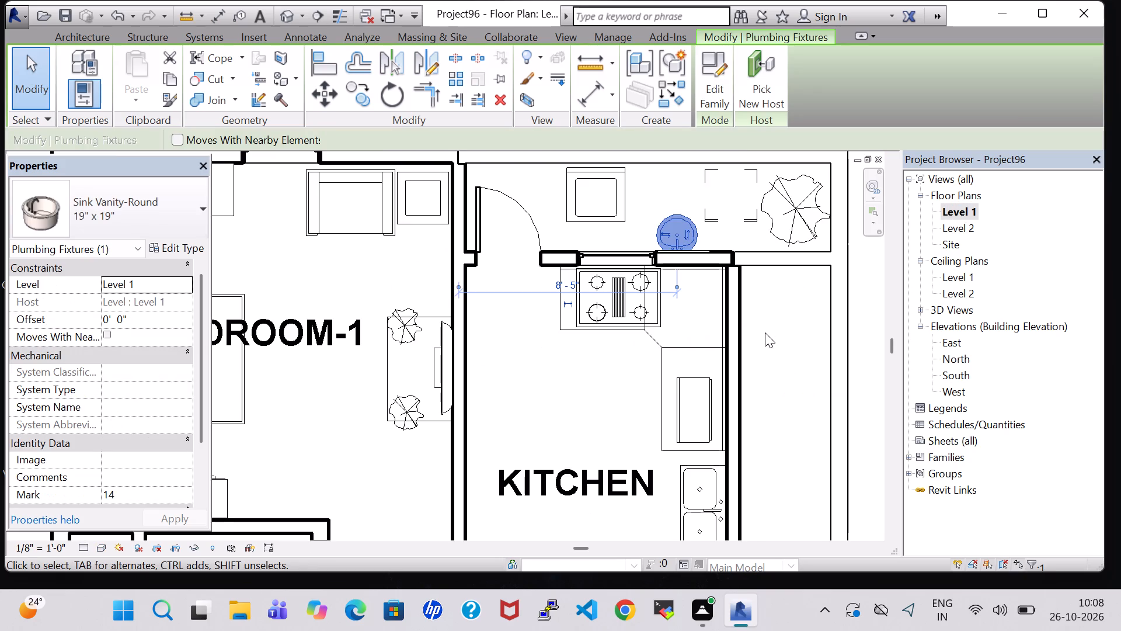
scroll(761, 324, up, 5)
middle_drag(761, 324, 765, 462)
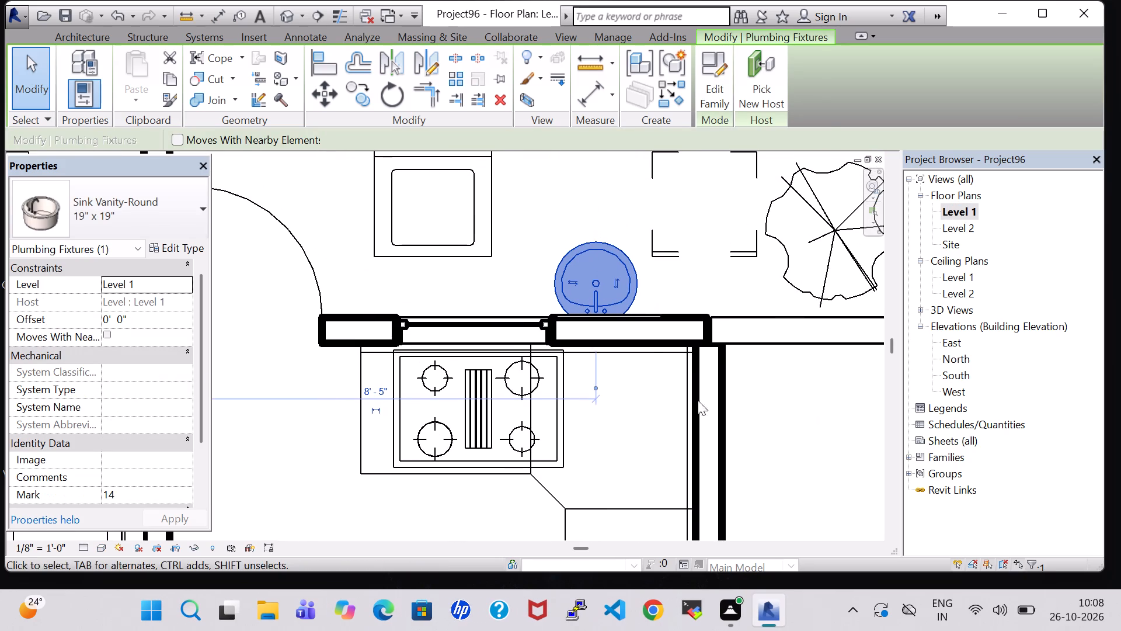
click(632, 316)
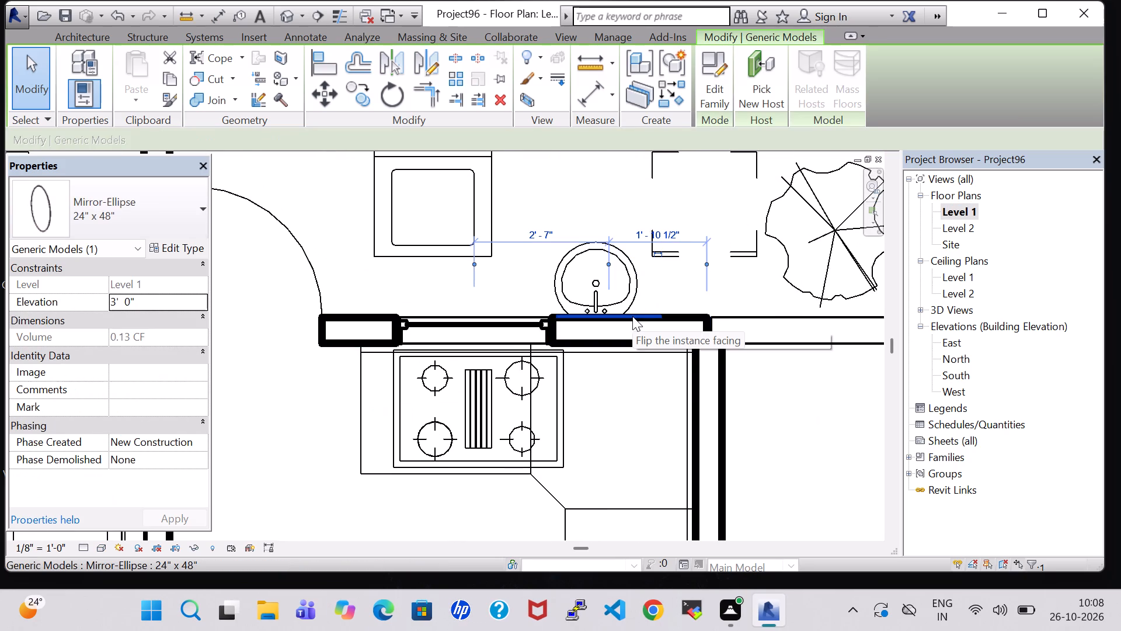
key(Left)
click(767, 404)
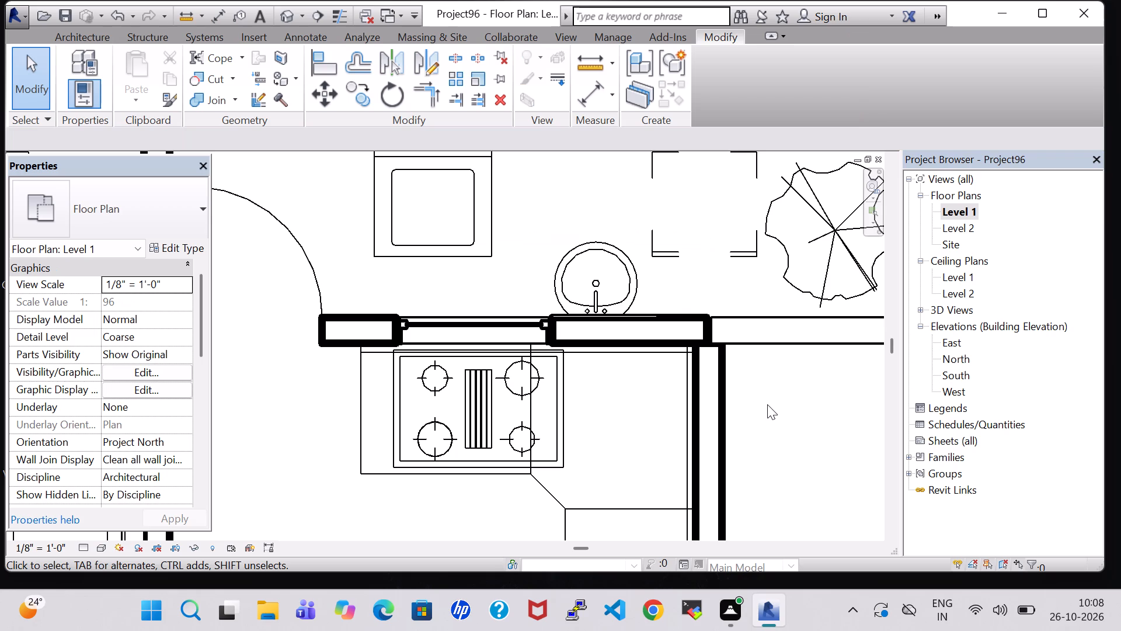
Nudge the washer in the outdoor strip slightly west, towards the door swing.
scroll(767, 404, down, 3)
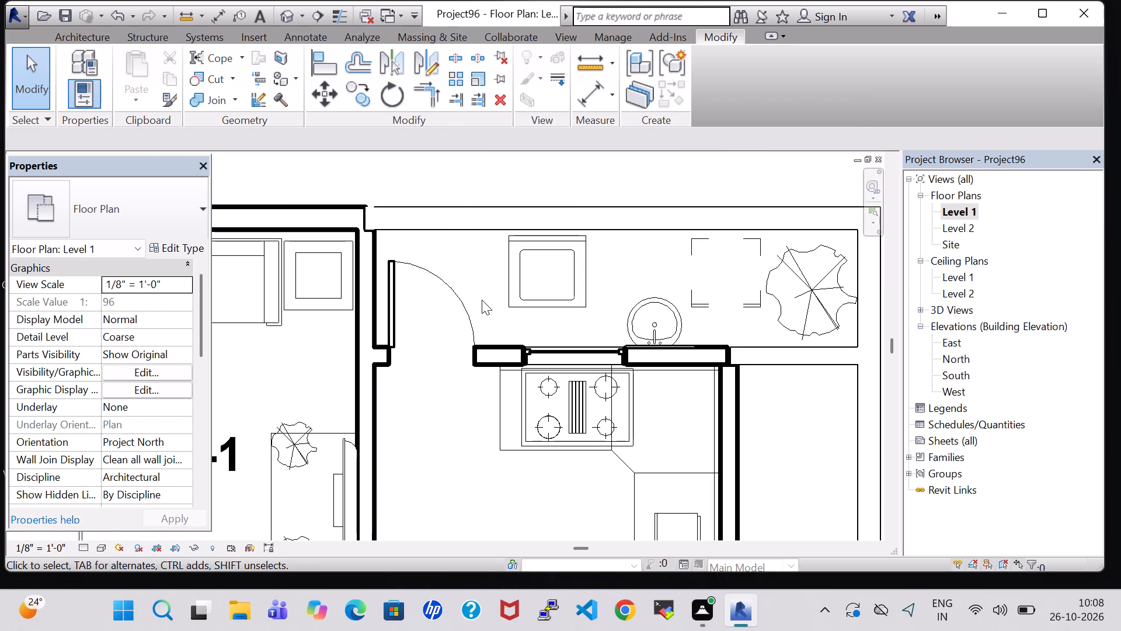
click(550, 269)
key(Left)
key(Left)
key(Left)
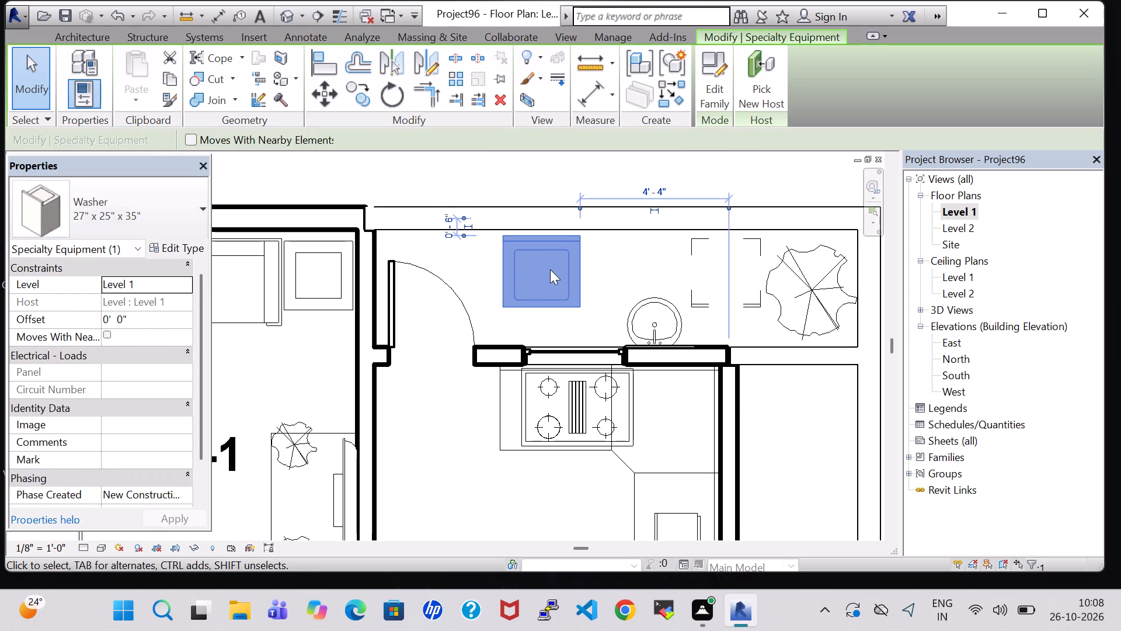
key(Left)
double_click(819, 388)
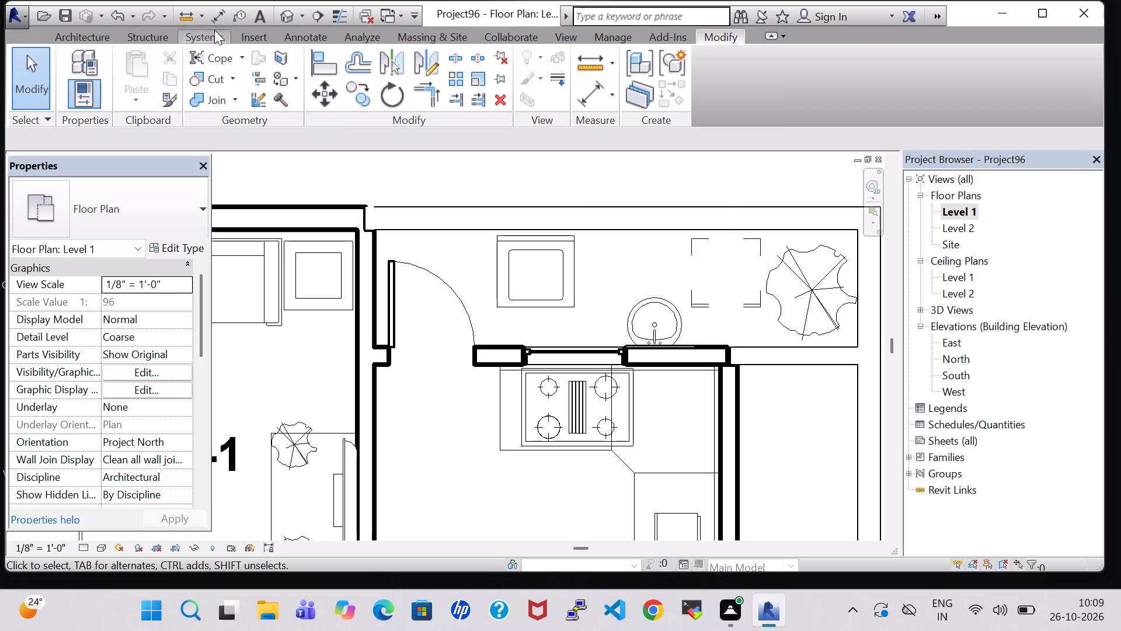
Start room placement and save the project.
click(81, 41)
double_click(594, 56)
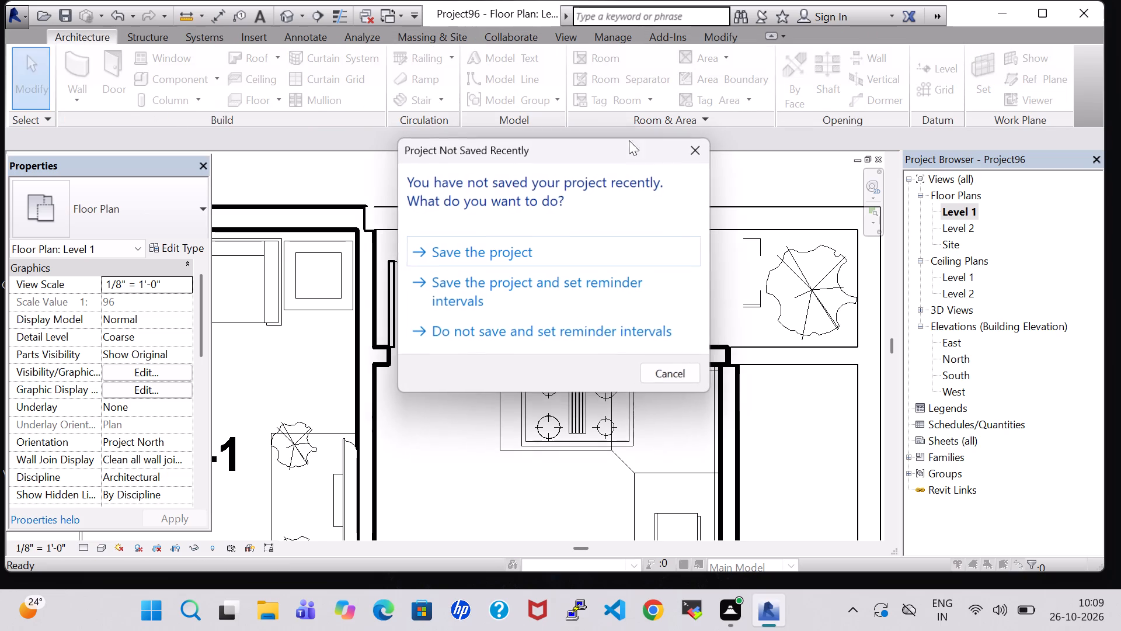
click(495, 253)
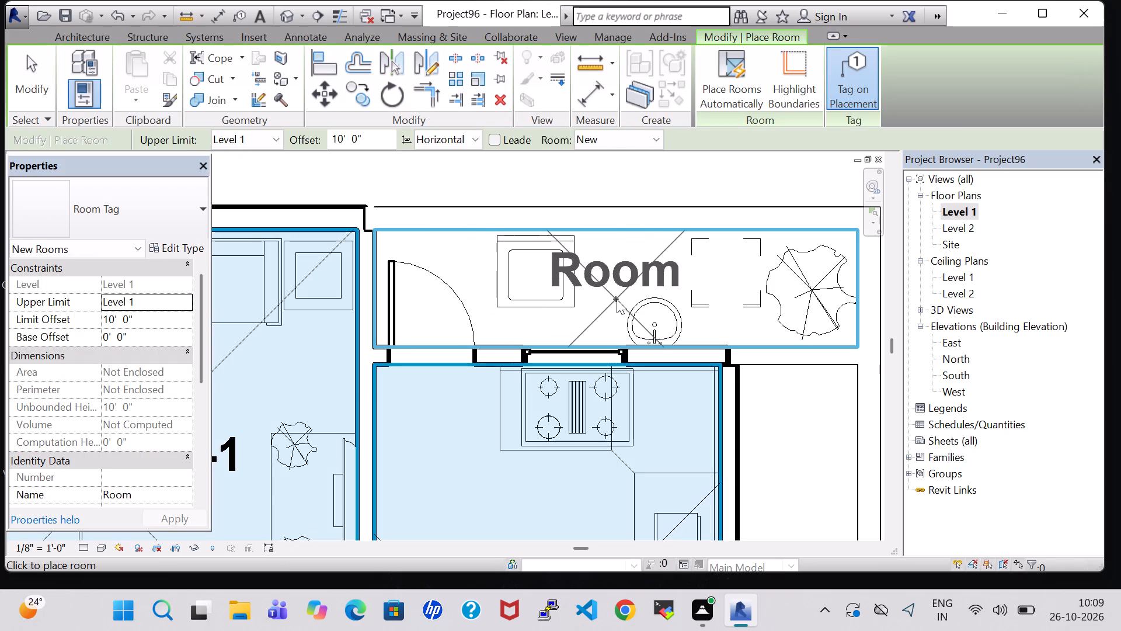
Place a tagged room in the outdoor strip north of the KITCHEN and name it WASH.
click(628, 306)
key(Escape)
key(Escape)
double_click(628, 290)
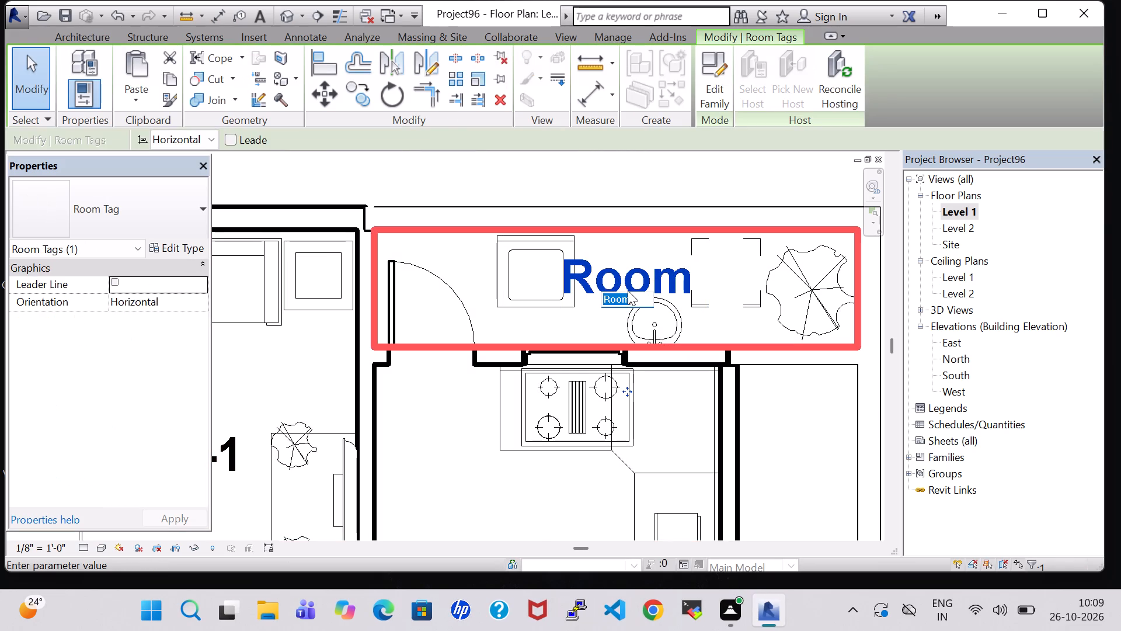
key(BackSpace)
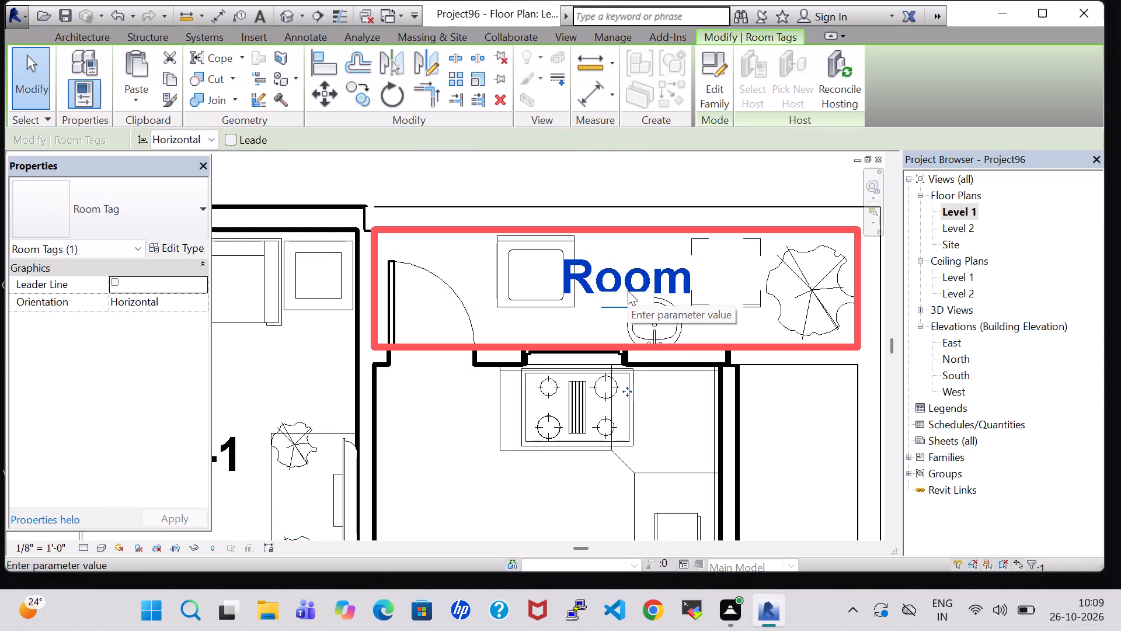
key(s)
key(BackSpace)
text(WASH)
key(Return)
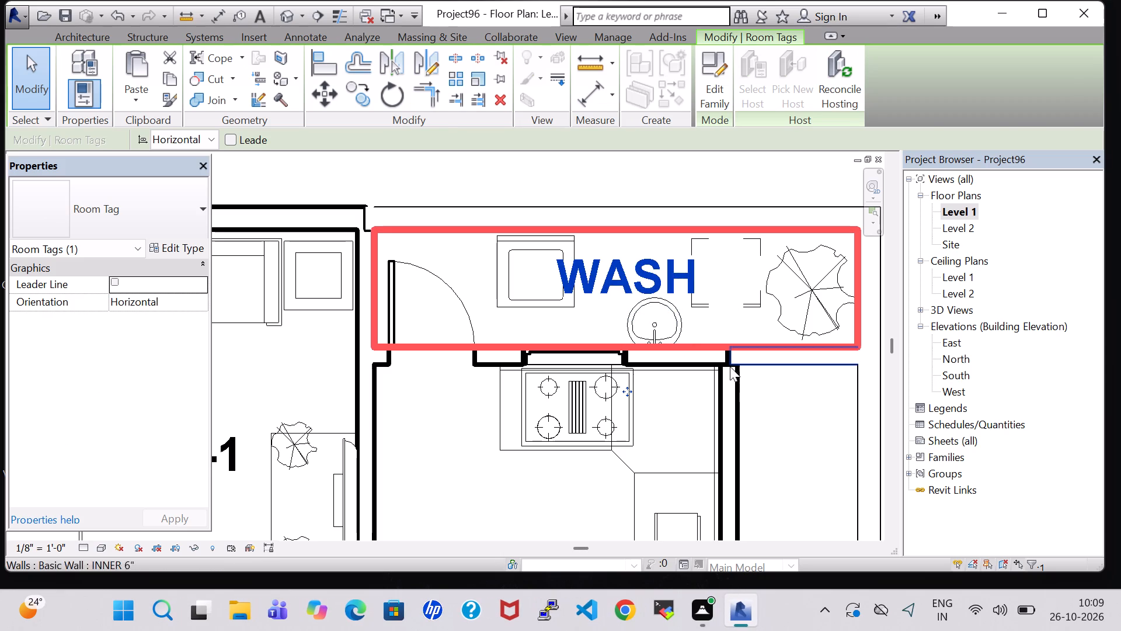
click(757, 387)
Place a tagged room over the staircase south of C.TOILET.
scroll(758, 387, down, 7)
middle_drag(758, 387, 740, 340)
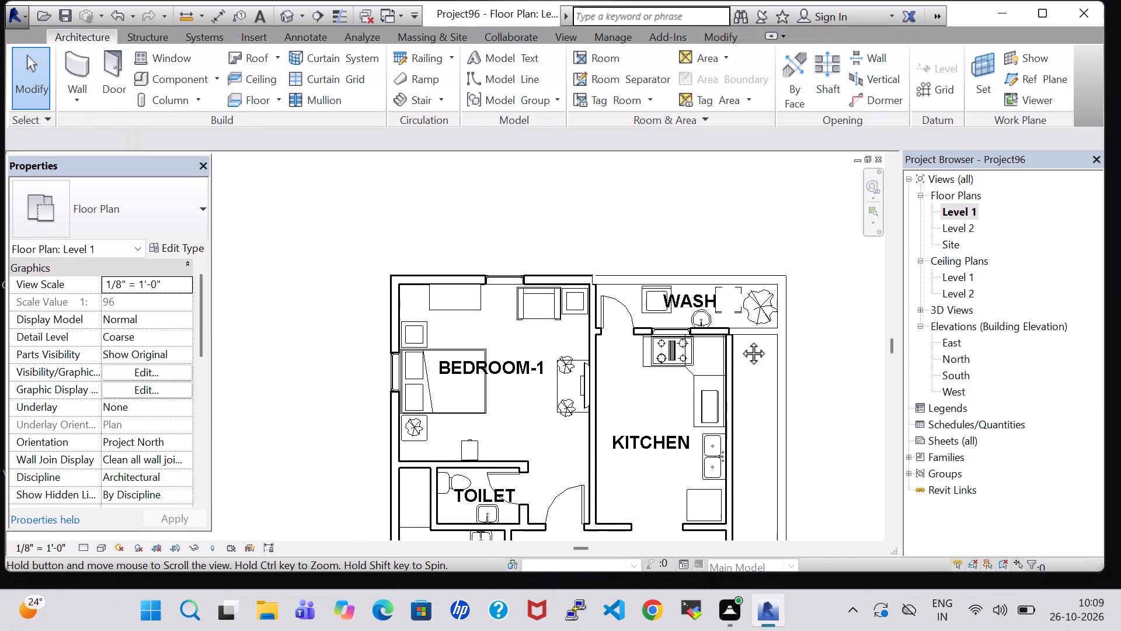
middle_drag(740, 340, 741, 338)
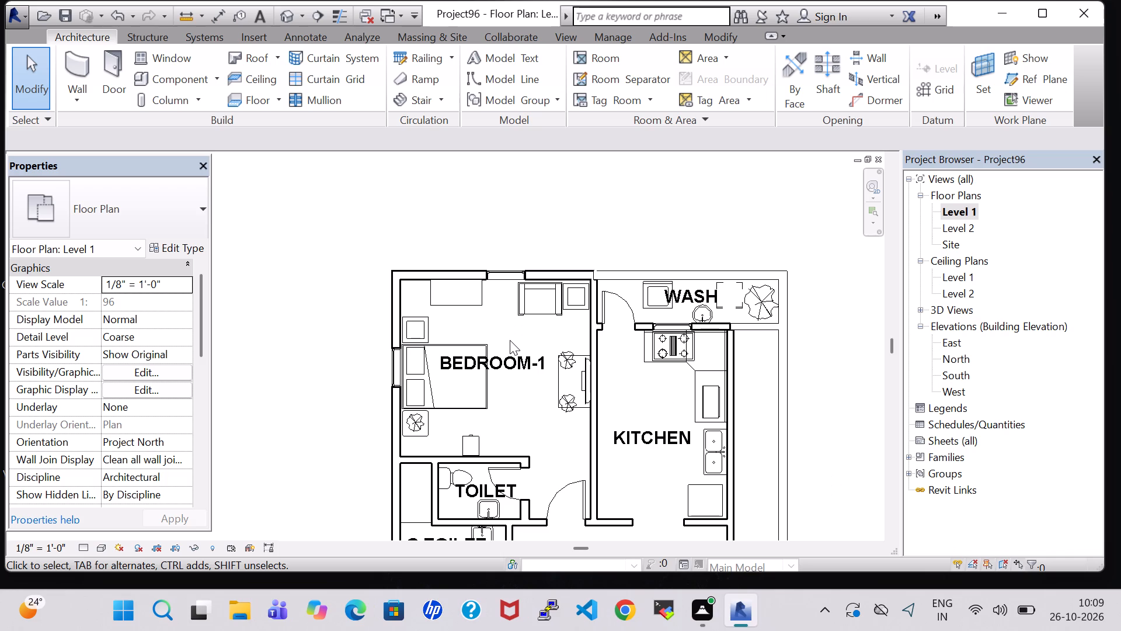
middle_drag(511, 375, 504, 357)
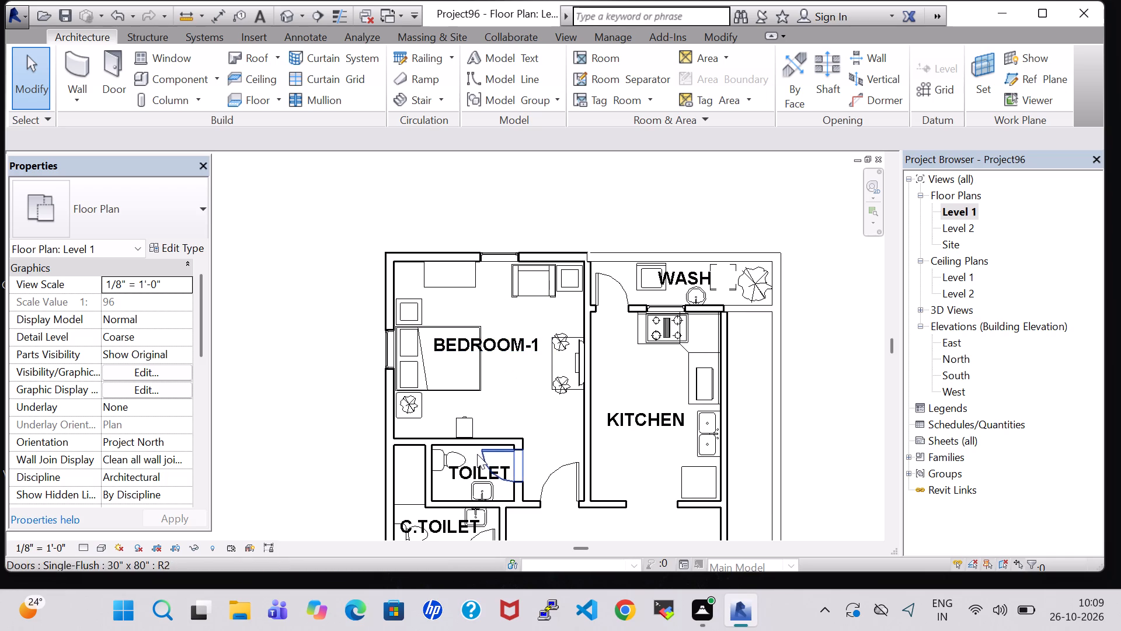
middle_drag(477, 454, 483, 342)
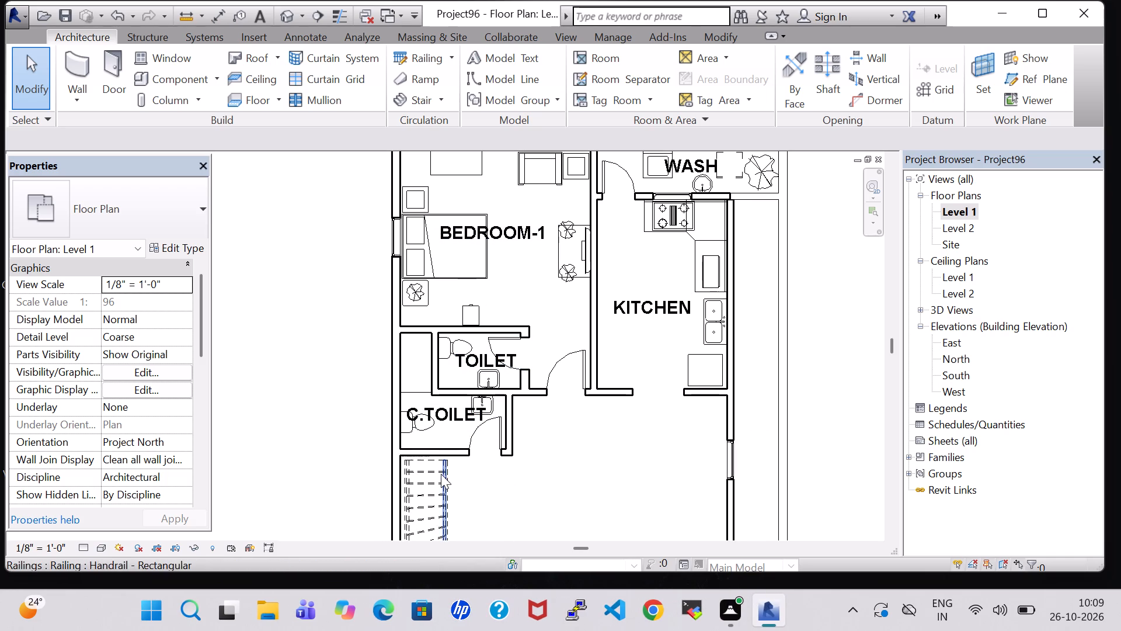
middle_drag(468, 493, 469, 422)
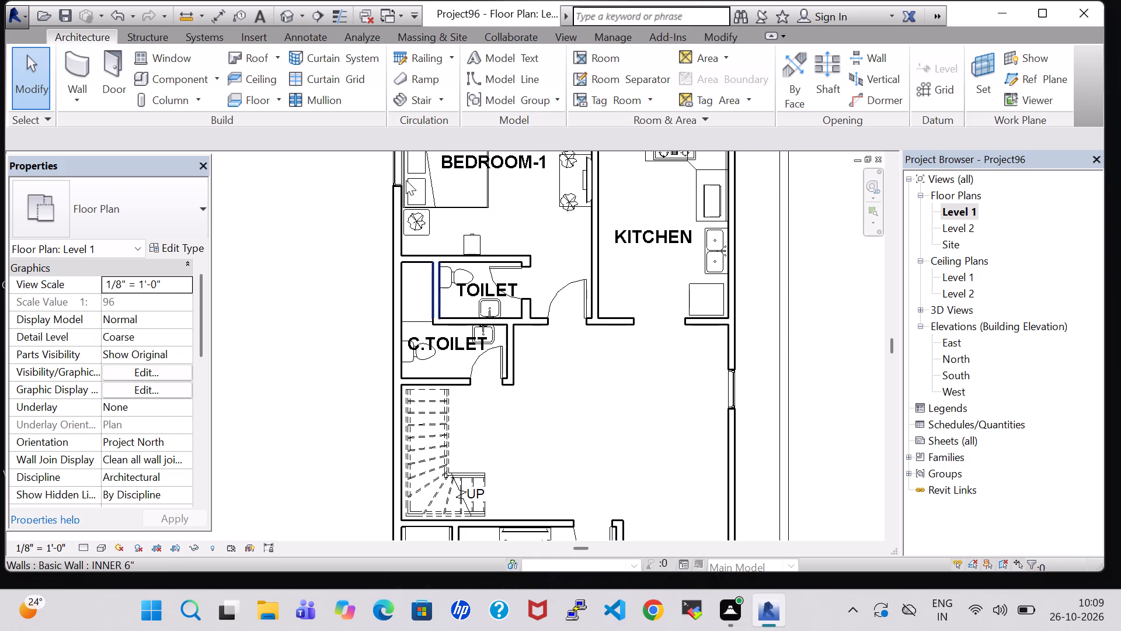
click(602, 62)
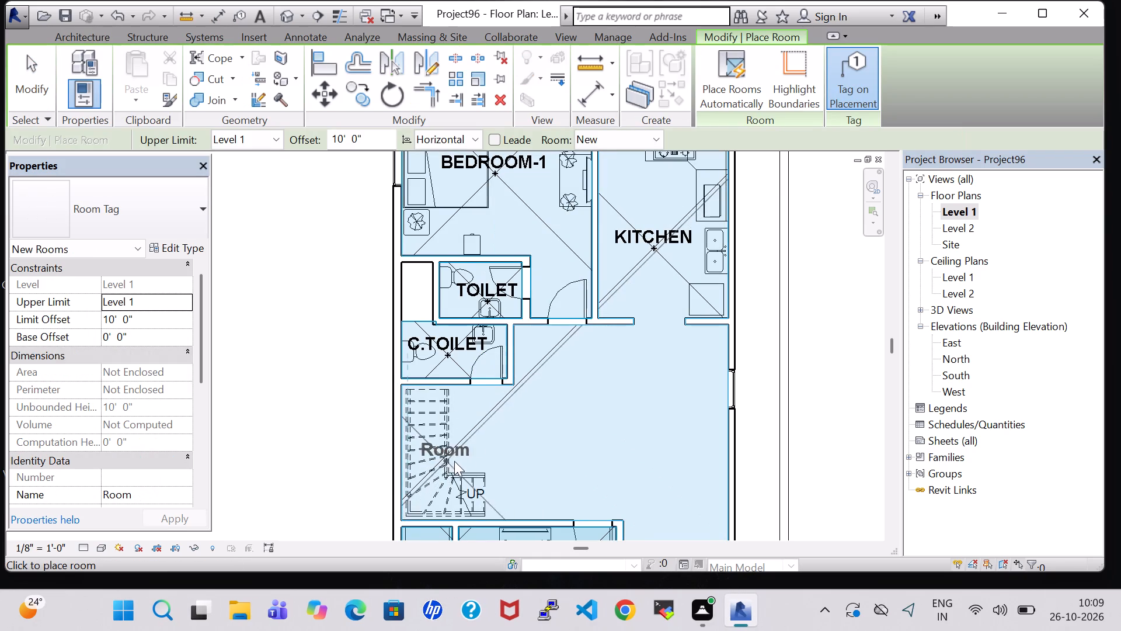
click(458, 455)
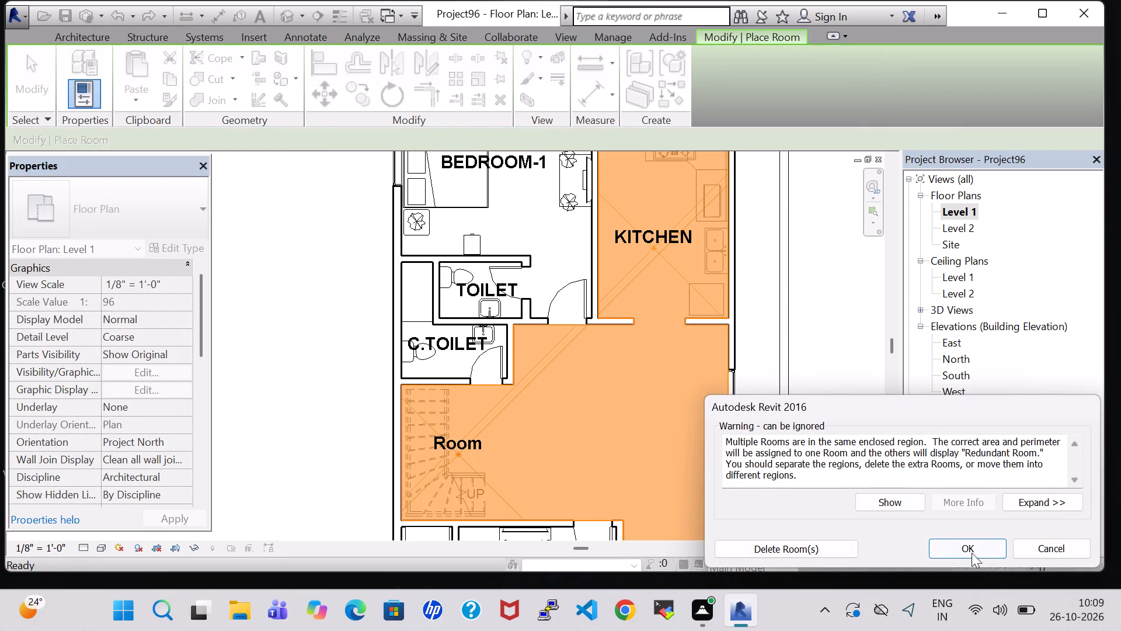
click(996, 542)
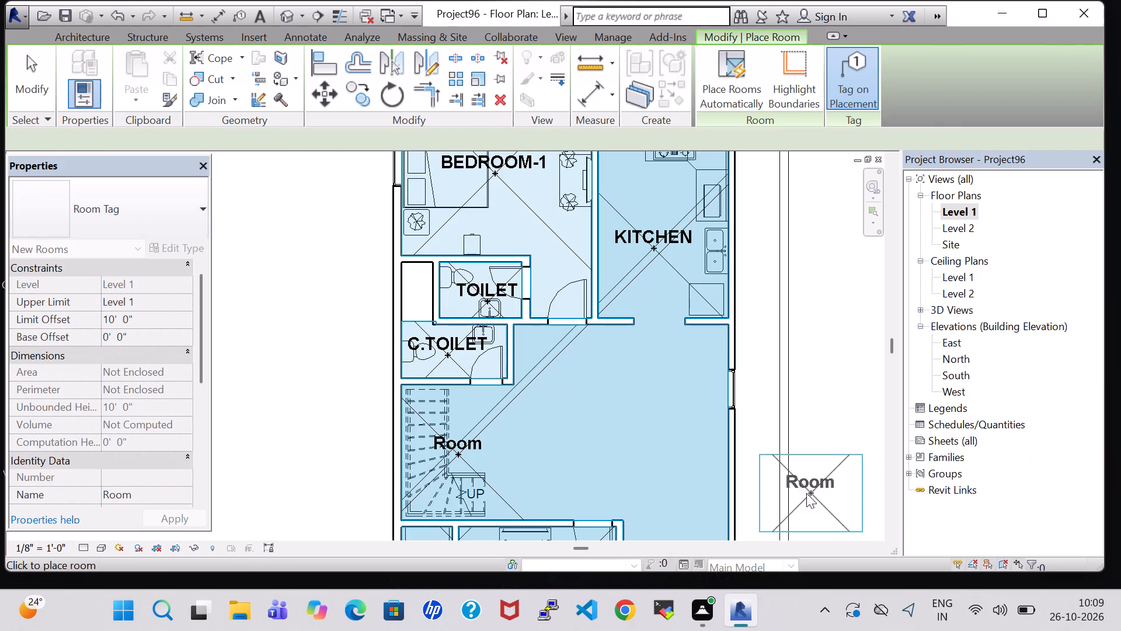
key(Escape)
Rename the room tag over the staircase to STAIRS.
double_click(474, 452)
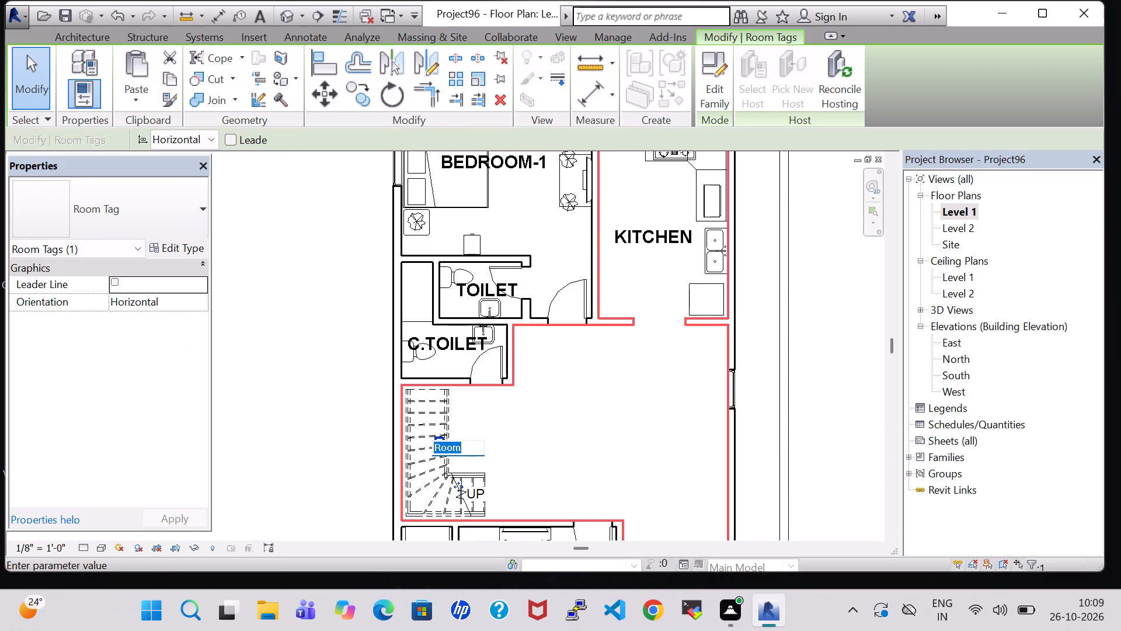
key(BackSpace)
text(ATAIRS)
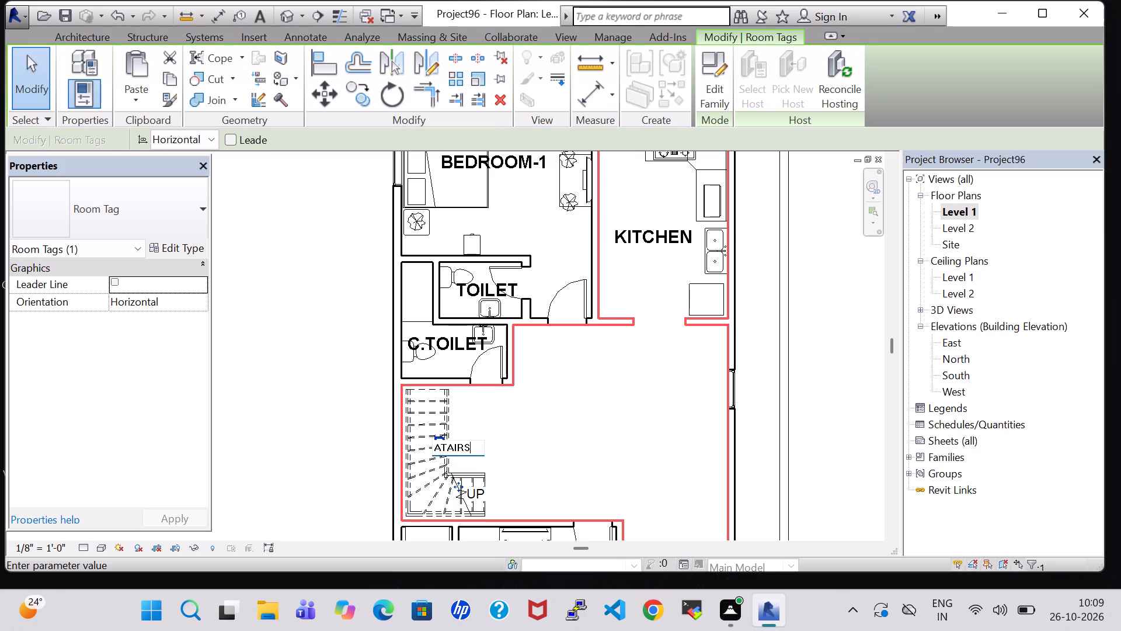
key(Left)
key(Left)
key(Left)
key(Left)
key(Left)
key(BackSpace)
key(s)
key(Return)
Nudge the STAIRS tag slightly east.
key(Right)
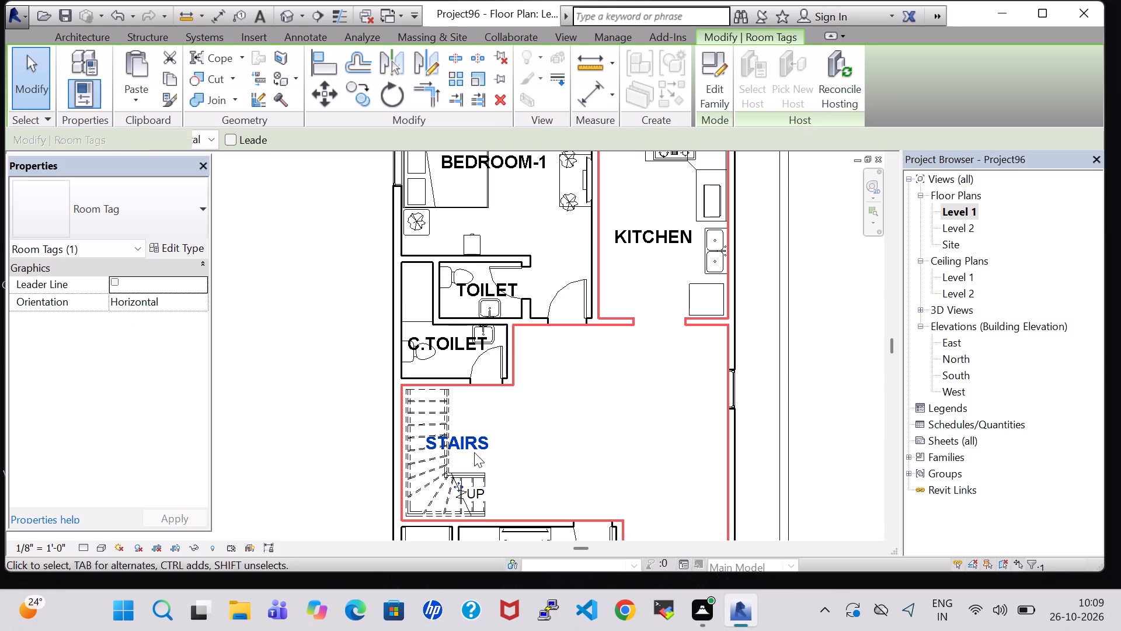
key(Right)
key(Right)
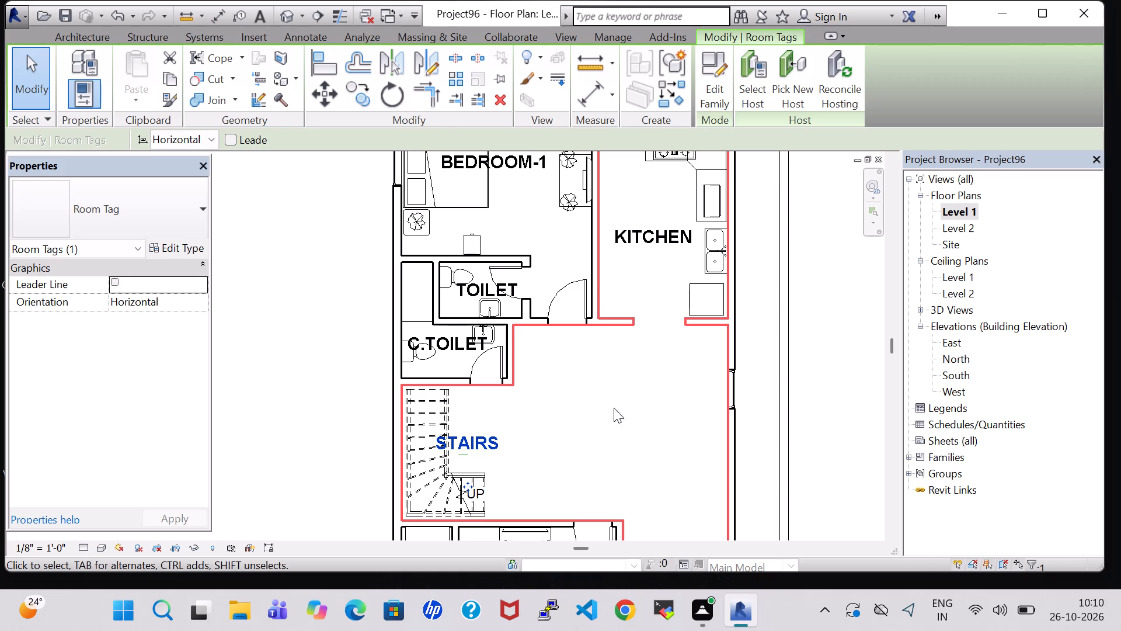
click(593, 405)
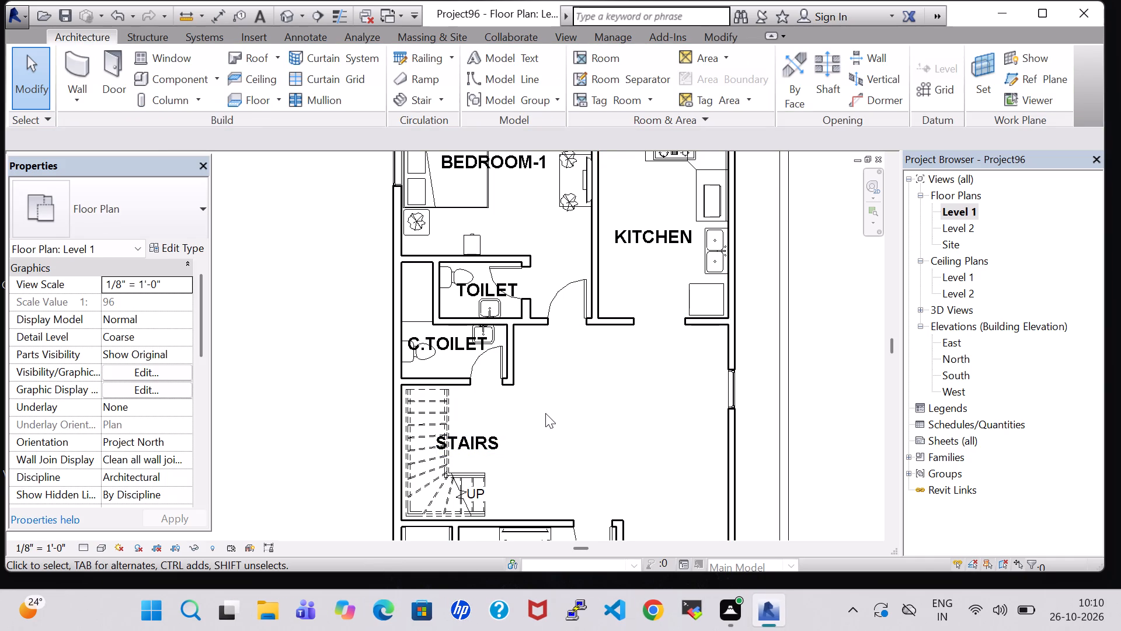
Delete the room separation line along the north side of C.TOILET, next to the west exterior wall.
scroll(545, 413, down, 2)
middle_drag(545, 413, 563, 302)
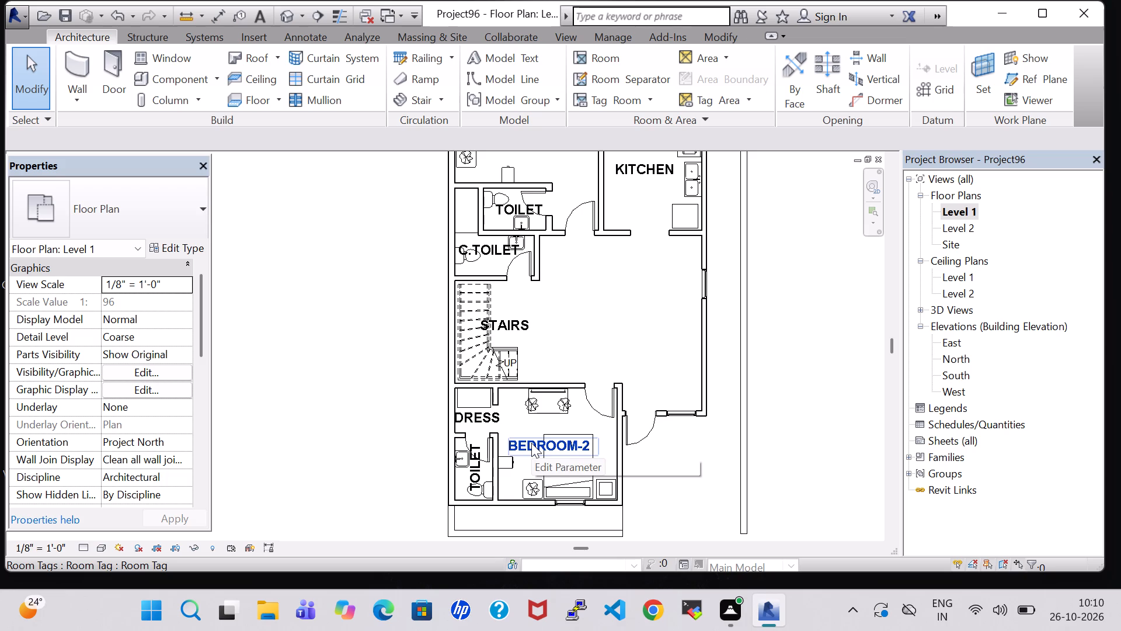
scroll(594, 288, up, 1)
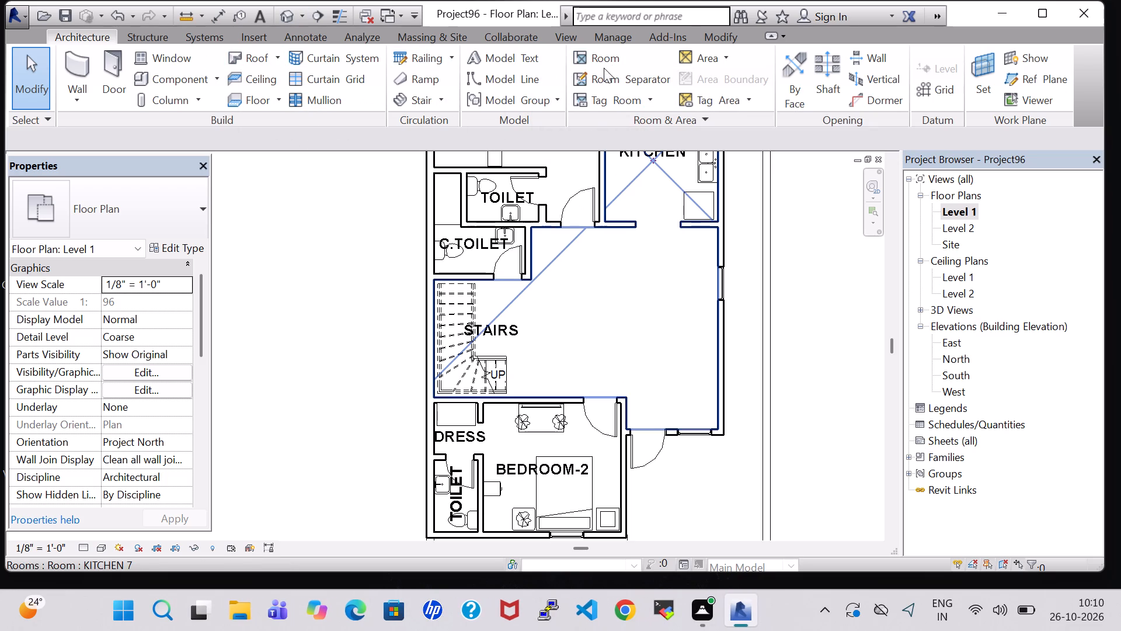
scroll(602, 337, down, 1)
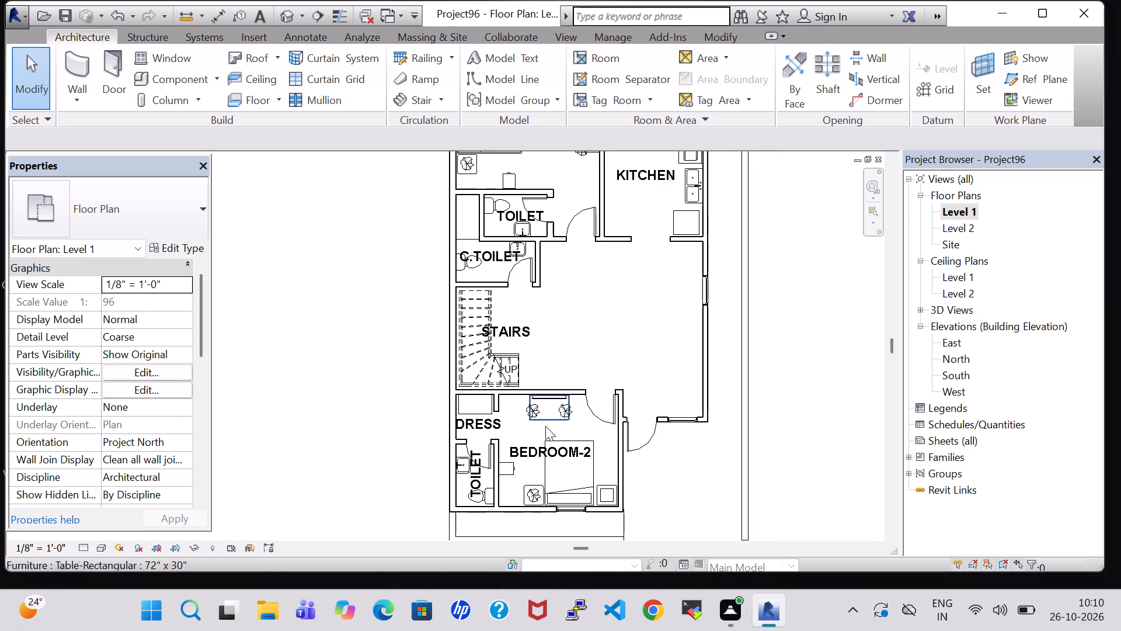
scroll(466, 238, up, 6)
click(466, 238)
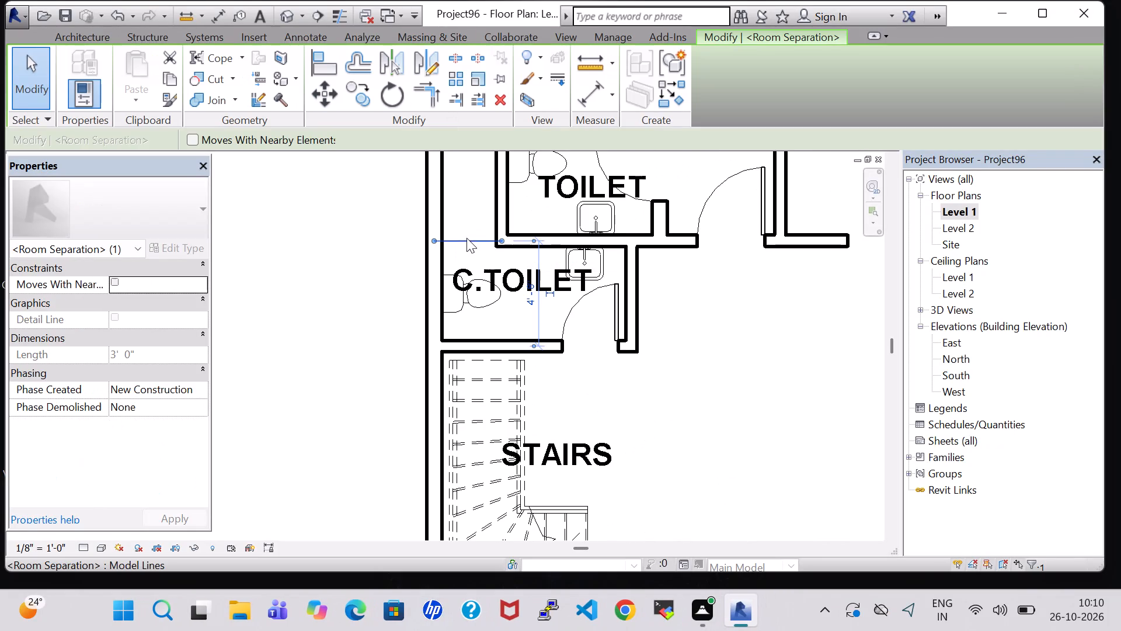
key(Delete)
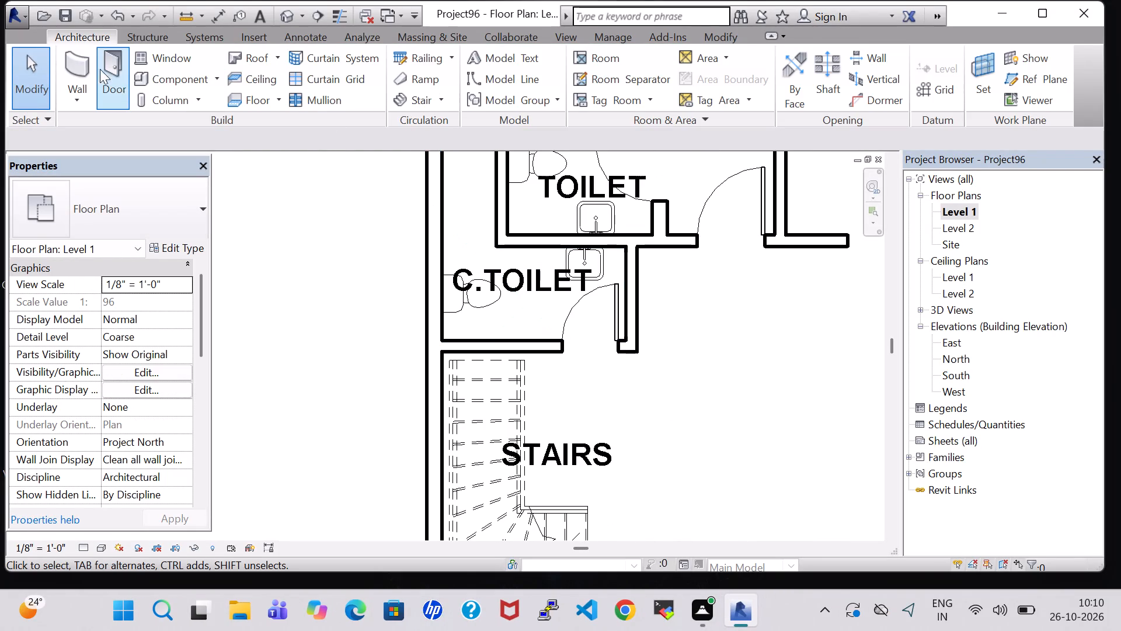
Draw an INNER 6" wall from the TOILET's southwest wall corner west to the exterior wall, closing C.TOILET's north side.
click(69, 65)
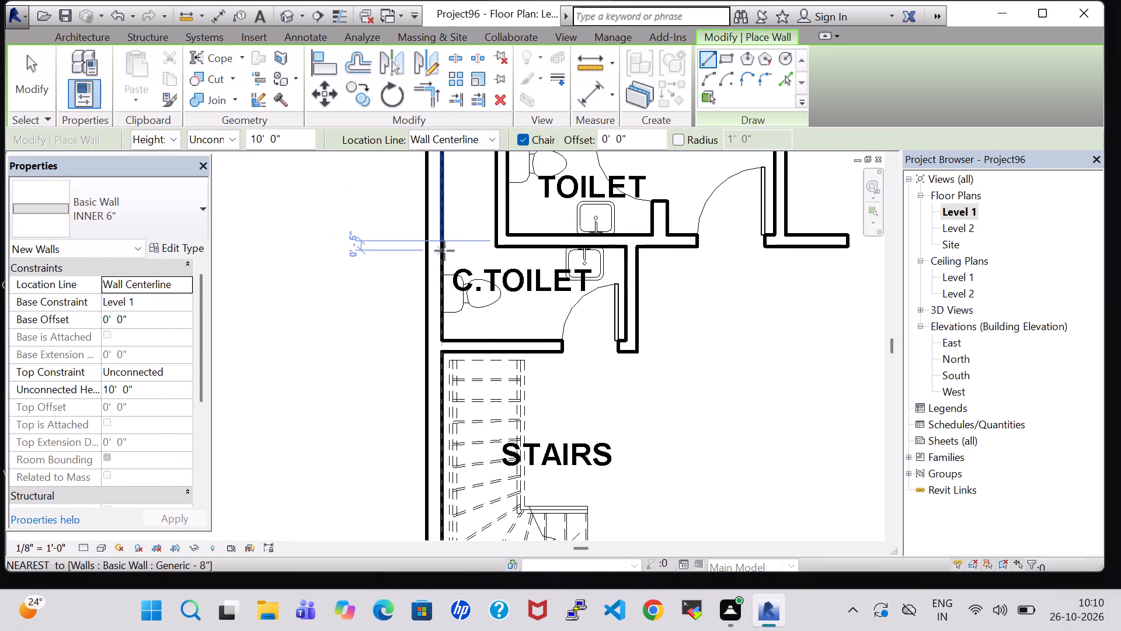
click(493, 240)
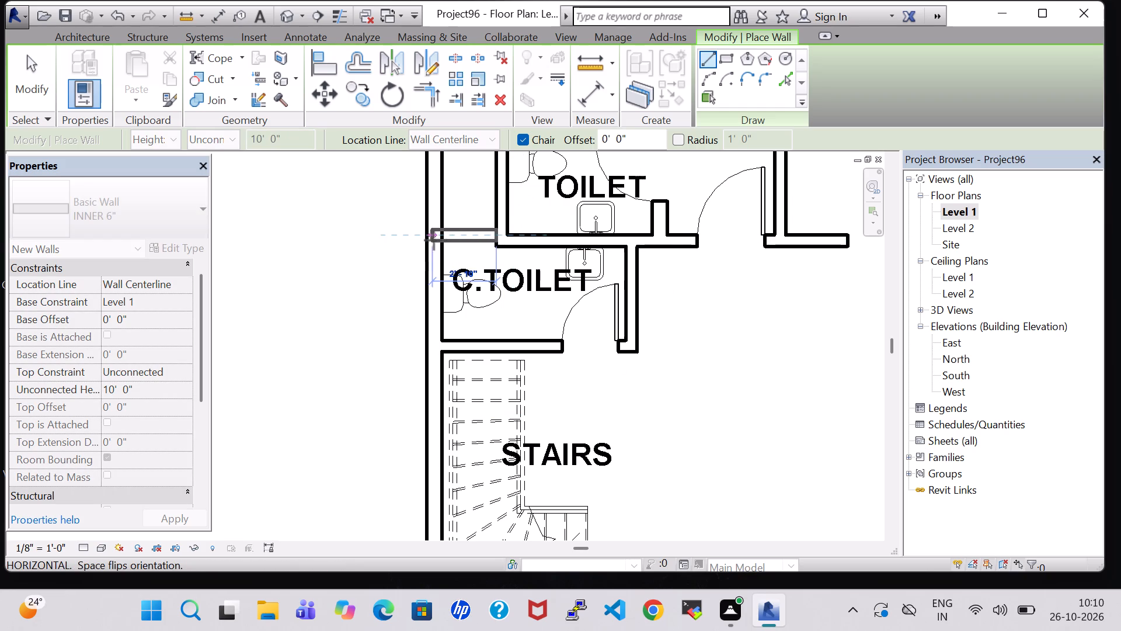
click(440, 240)
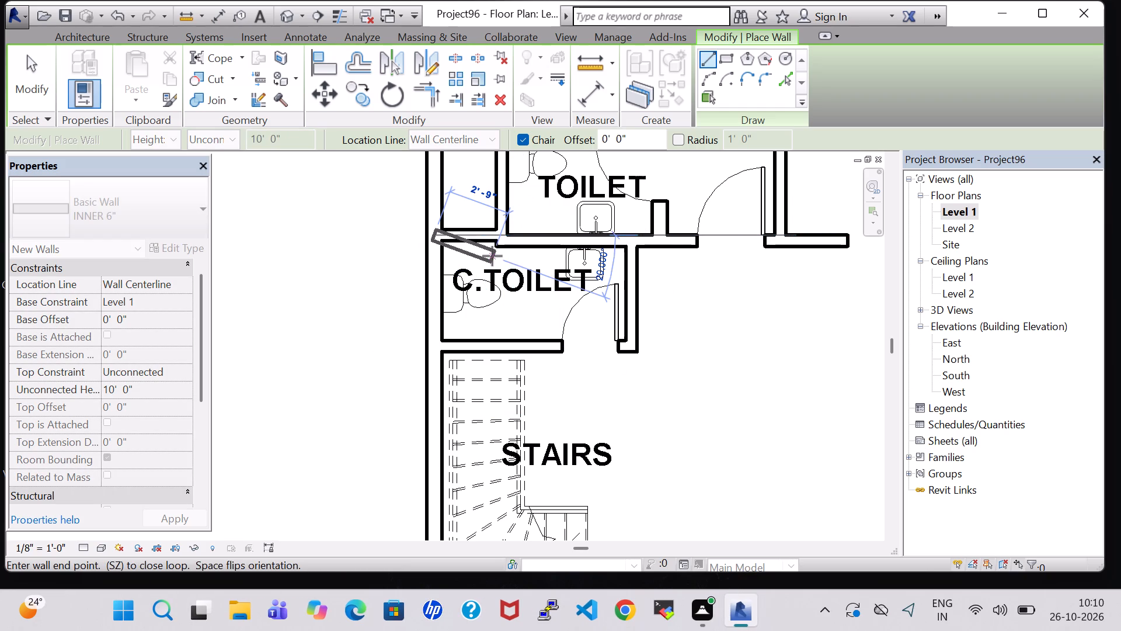
key(Escape)
key(Escape)
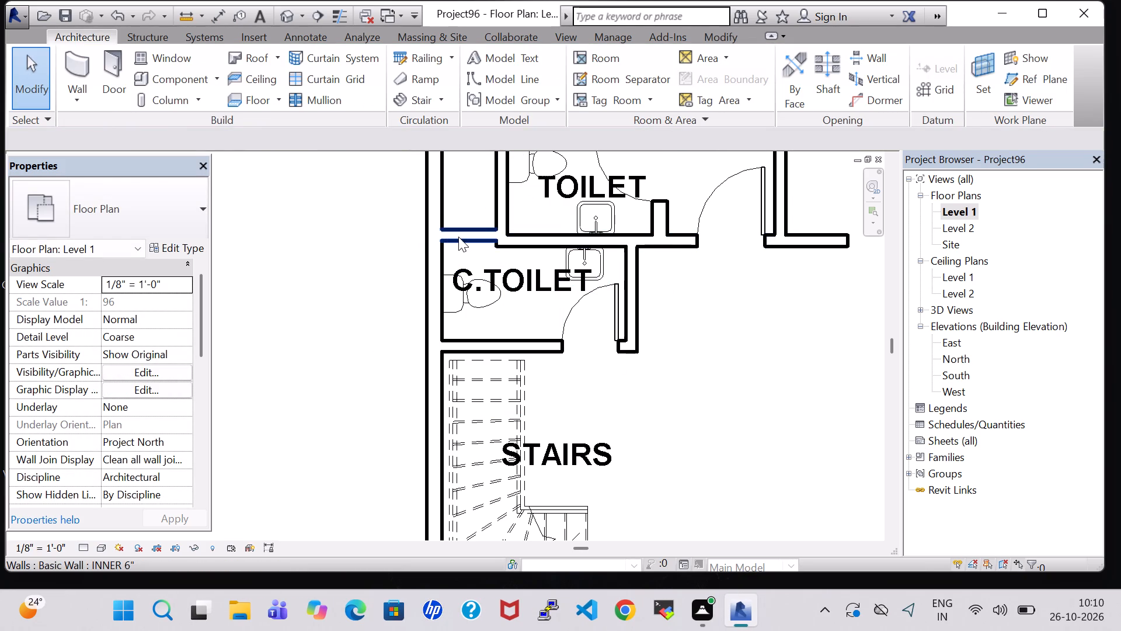
Place a Single-Flush 30" x 80" door in the short wall north of C.TOILET, swinging north into the shaft.
click(471, 240)
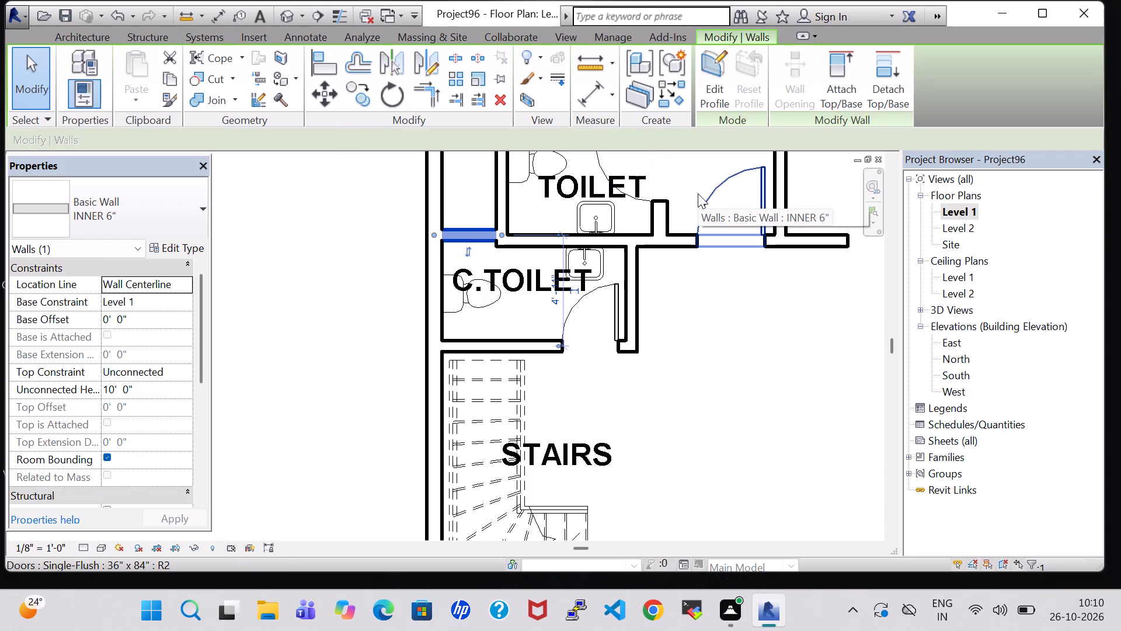
click(82, 35)
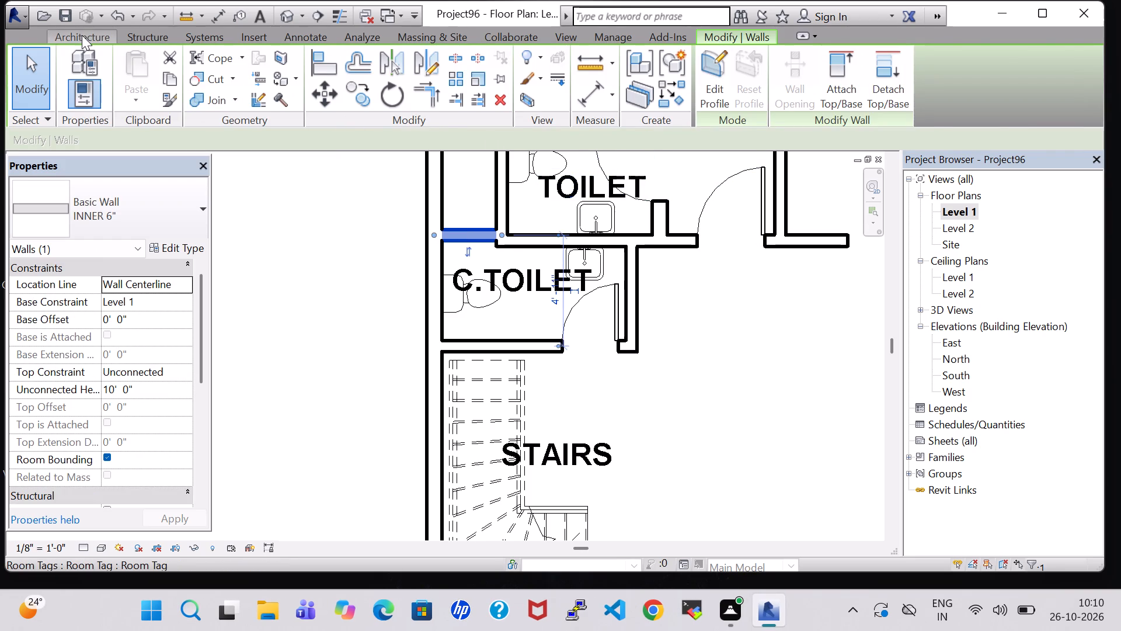
click(105, 72)
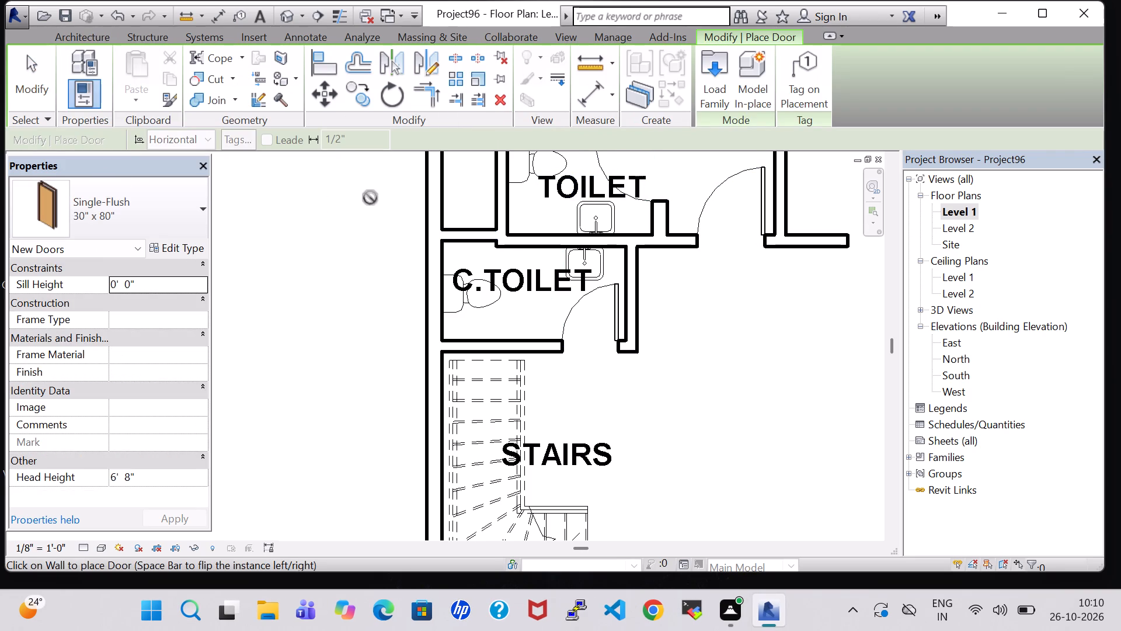
click(470, 223)
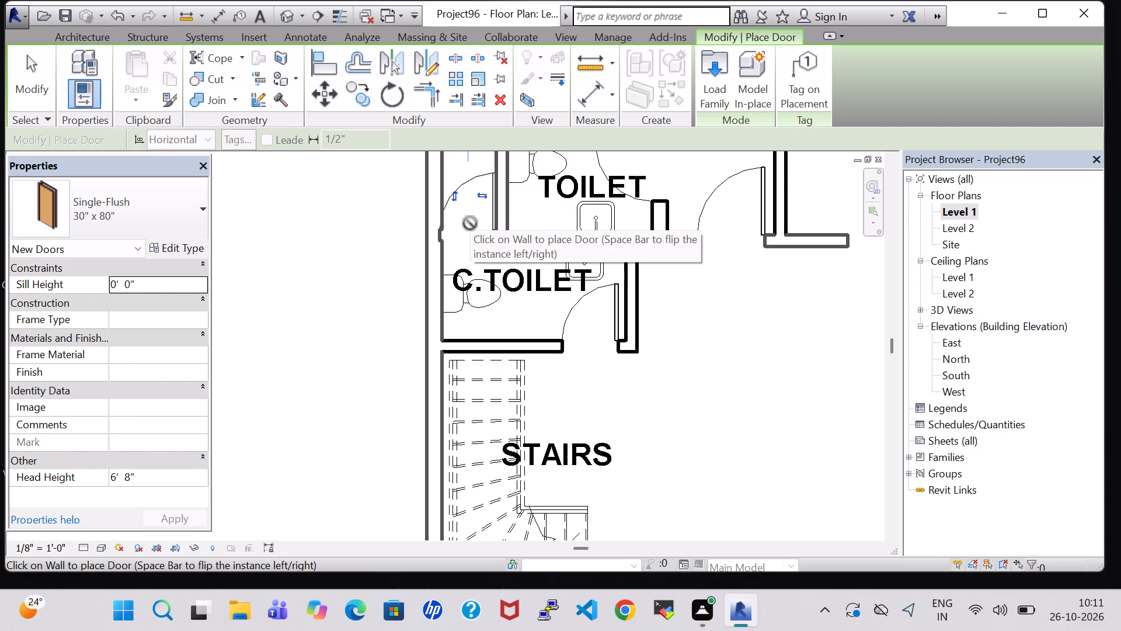
key(Escape)
key(Escape)
Duplicate the shaft door's type under the suggested name and set the trim width to 0' 2".
click(465, 185)
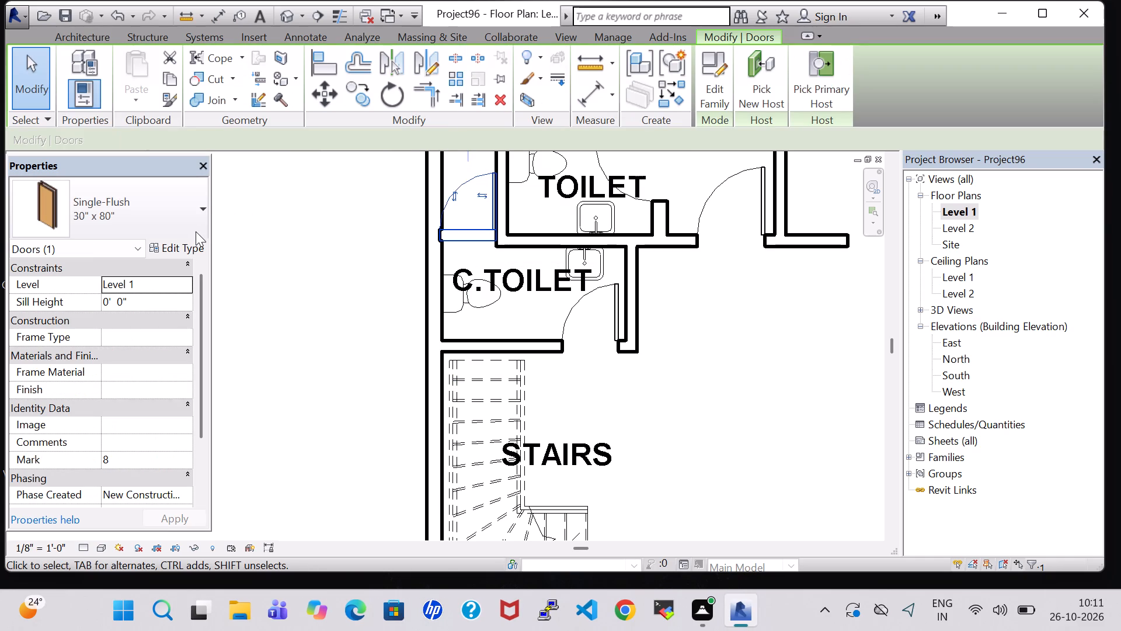
click(169, 245)
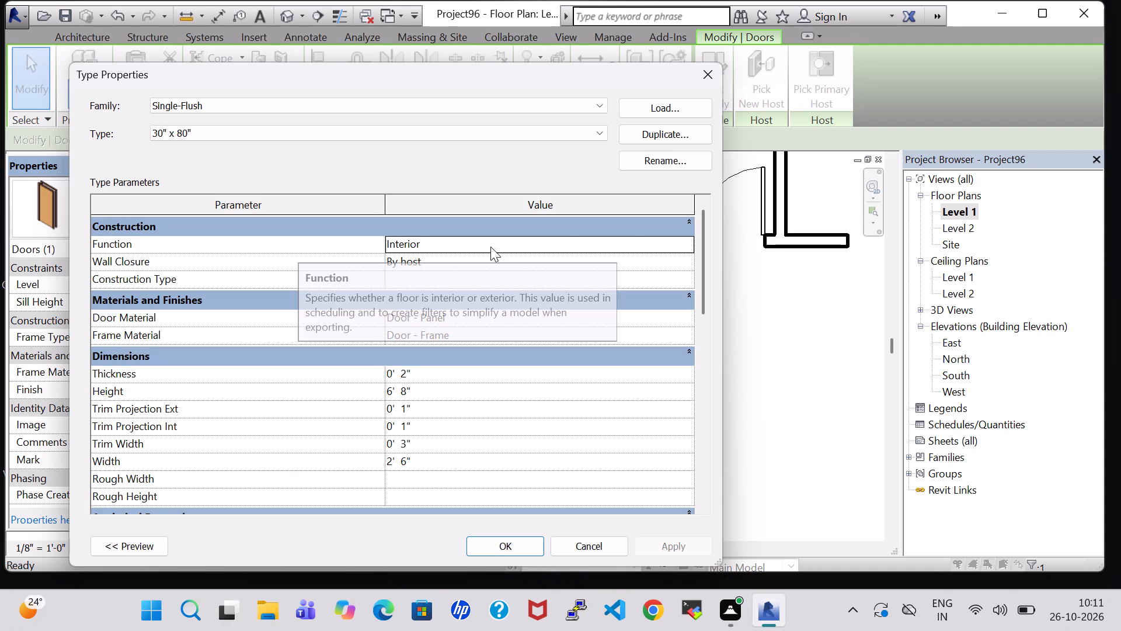
click(662, 144)
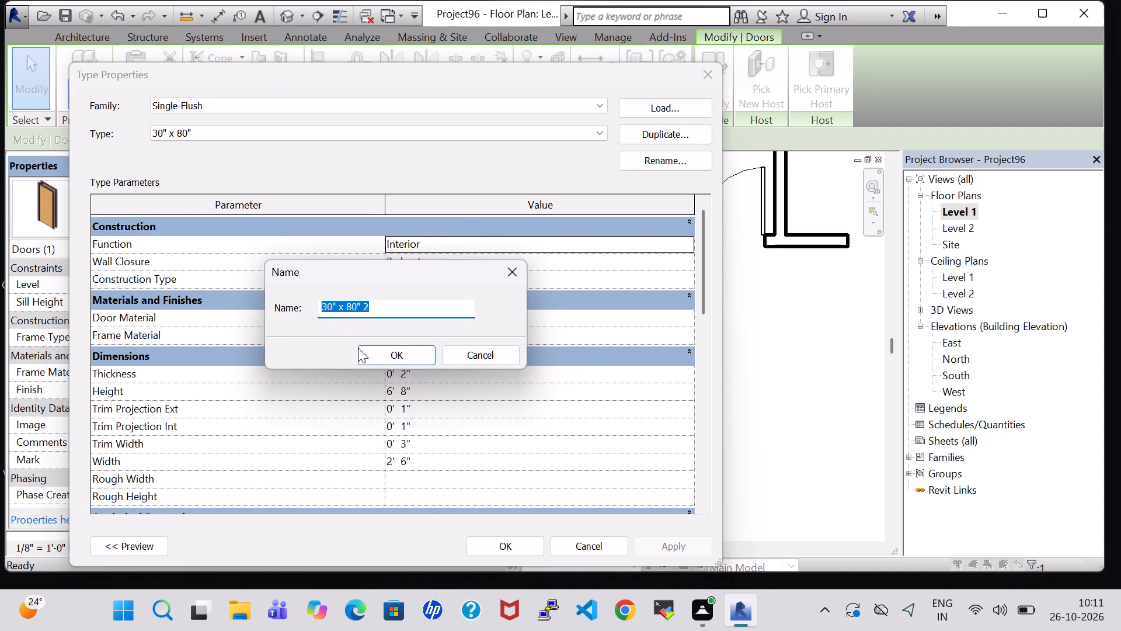
click(389, 361)
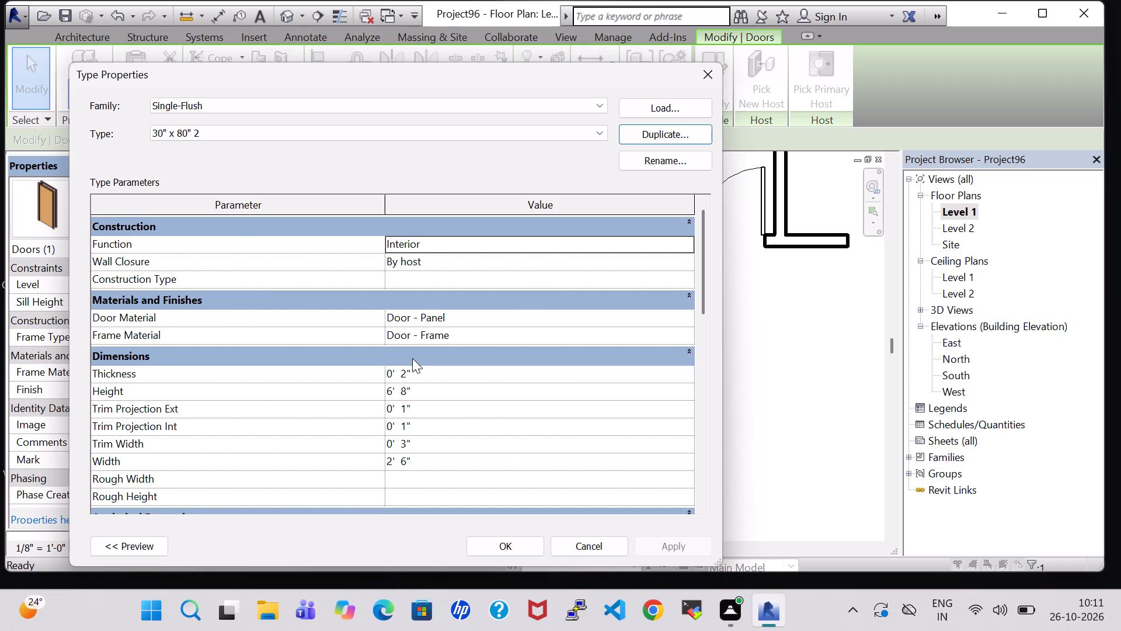
click(409, 443)
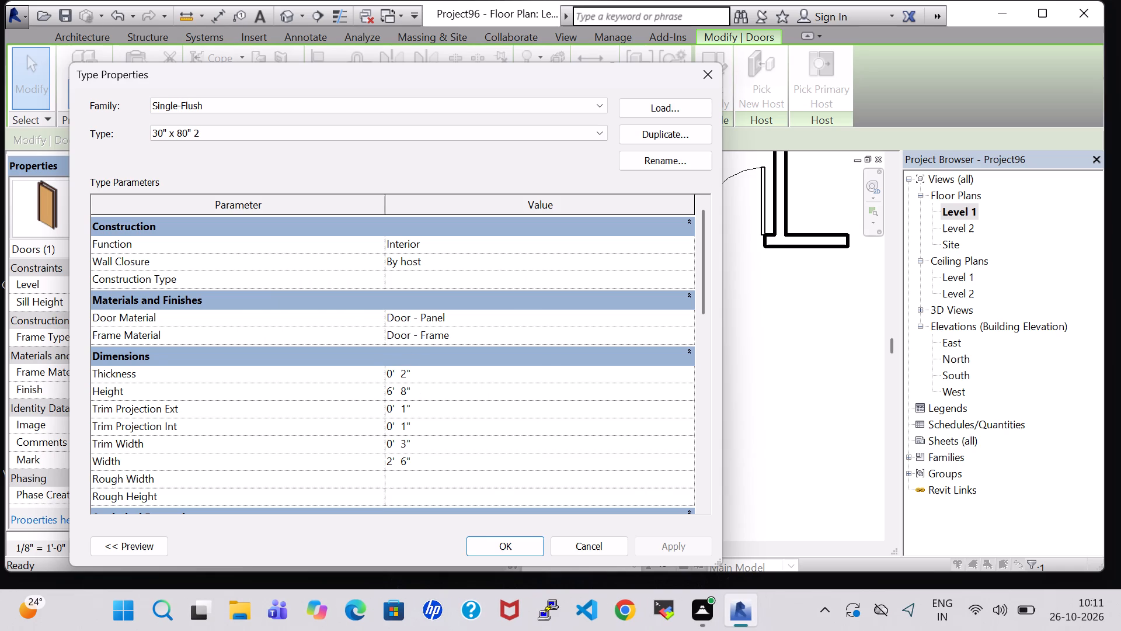
key(BackSpace)
key(2)
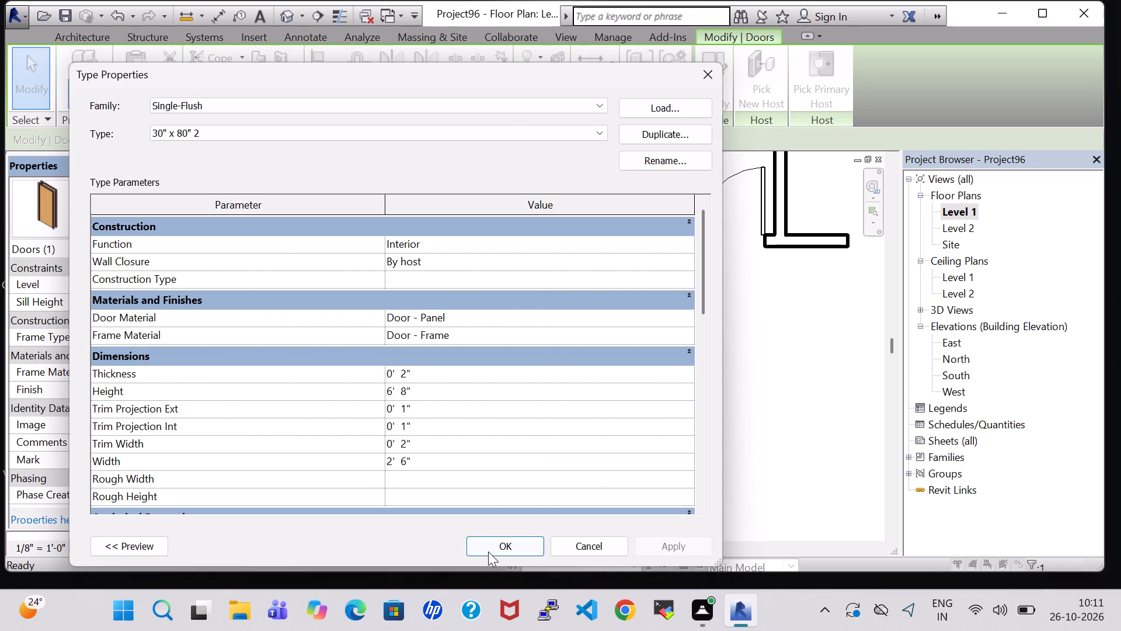
click(488, 552)
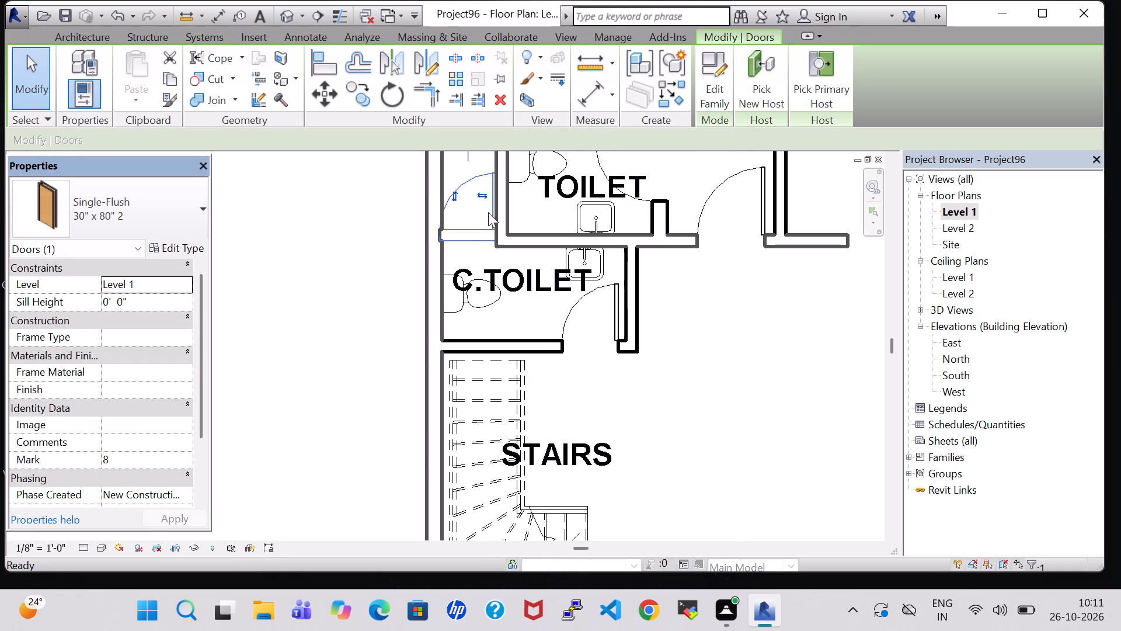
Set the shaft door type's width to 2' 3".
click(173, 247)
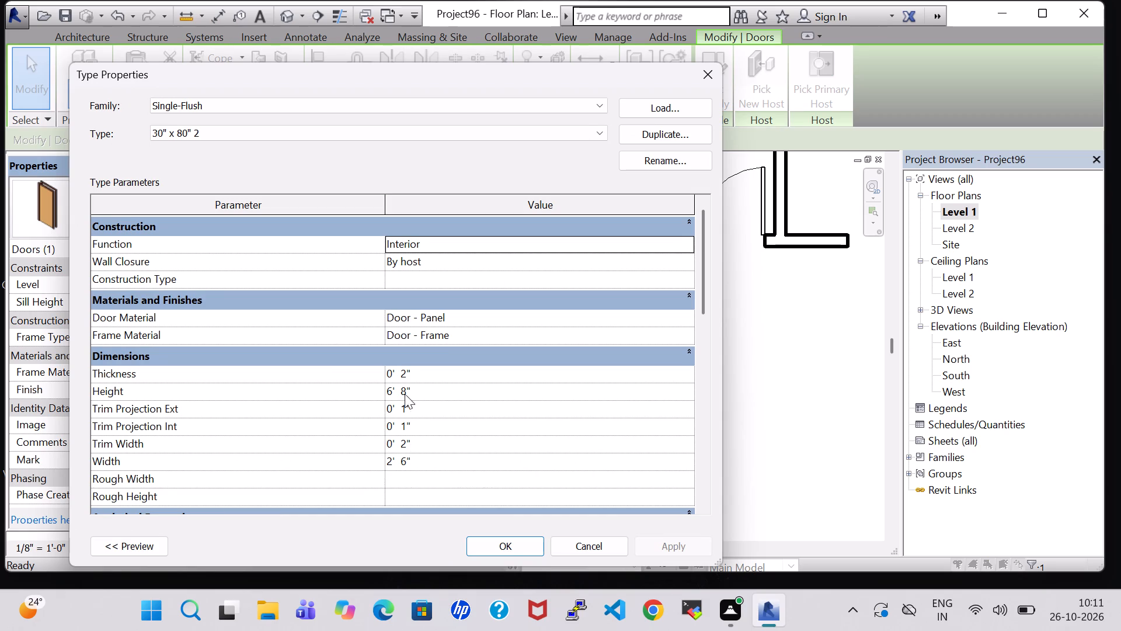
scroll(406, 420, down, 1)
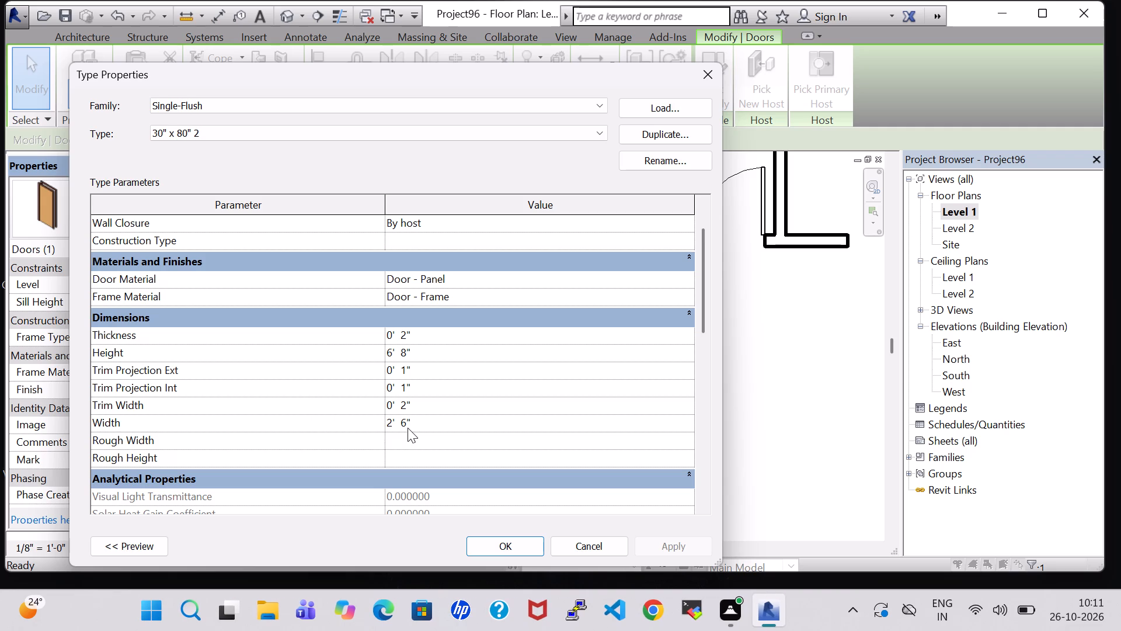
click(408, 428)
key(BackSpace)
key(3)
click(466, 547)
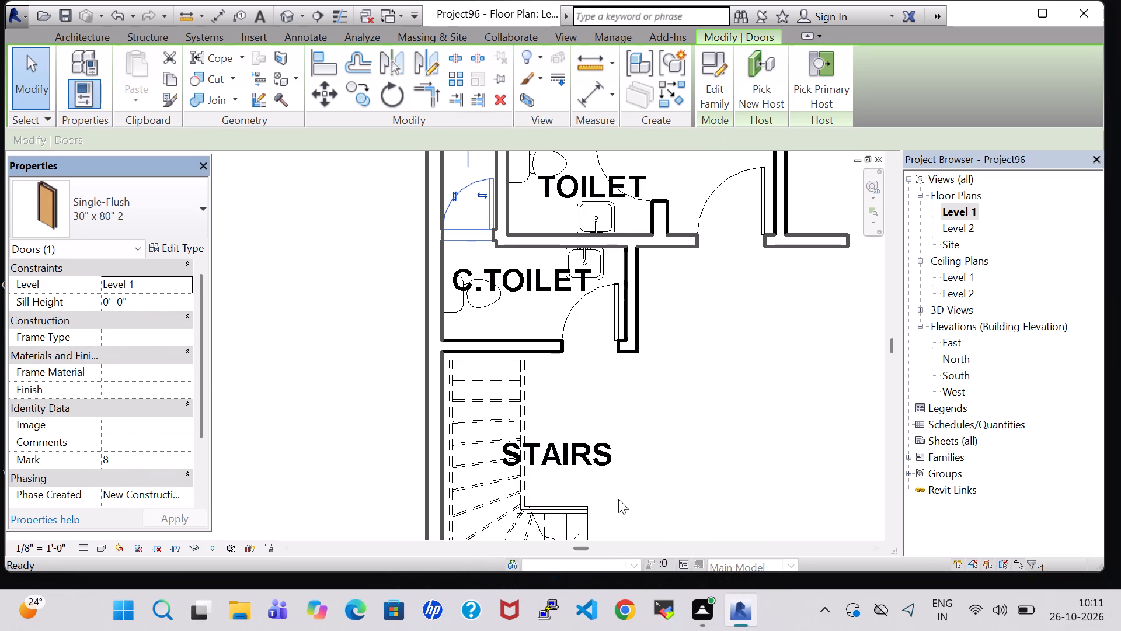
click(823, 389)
Set the width of the door type used north of C.TOILET to 2' 0".
click(469, 187)
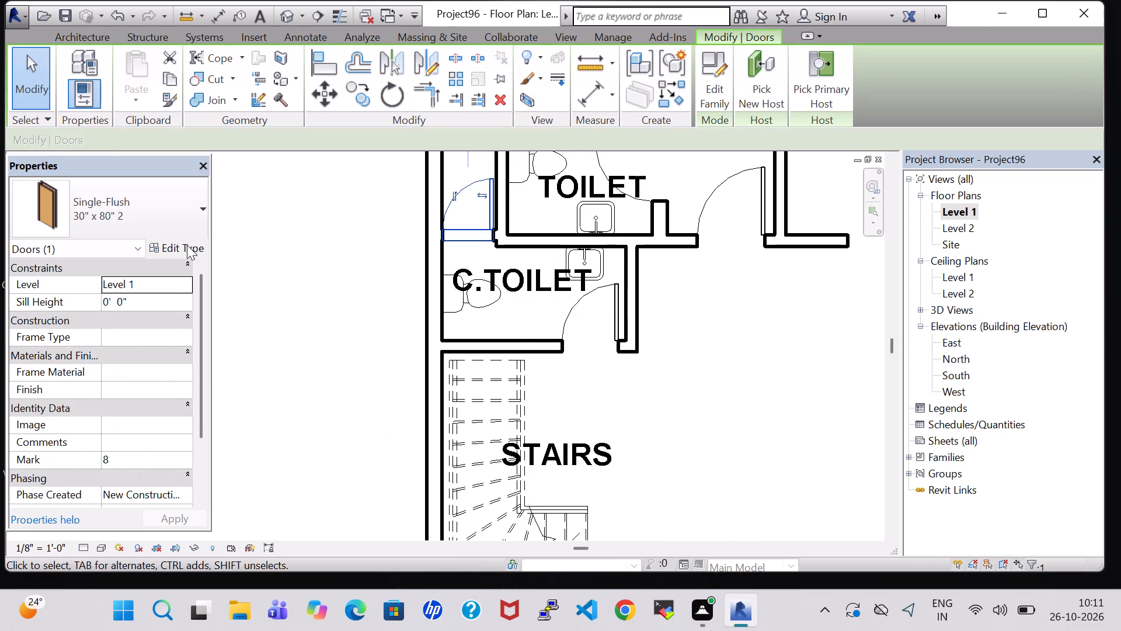
click(187, 245)
click(406, 463)
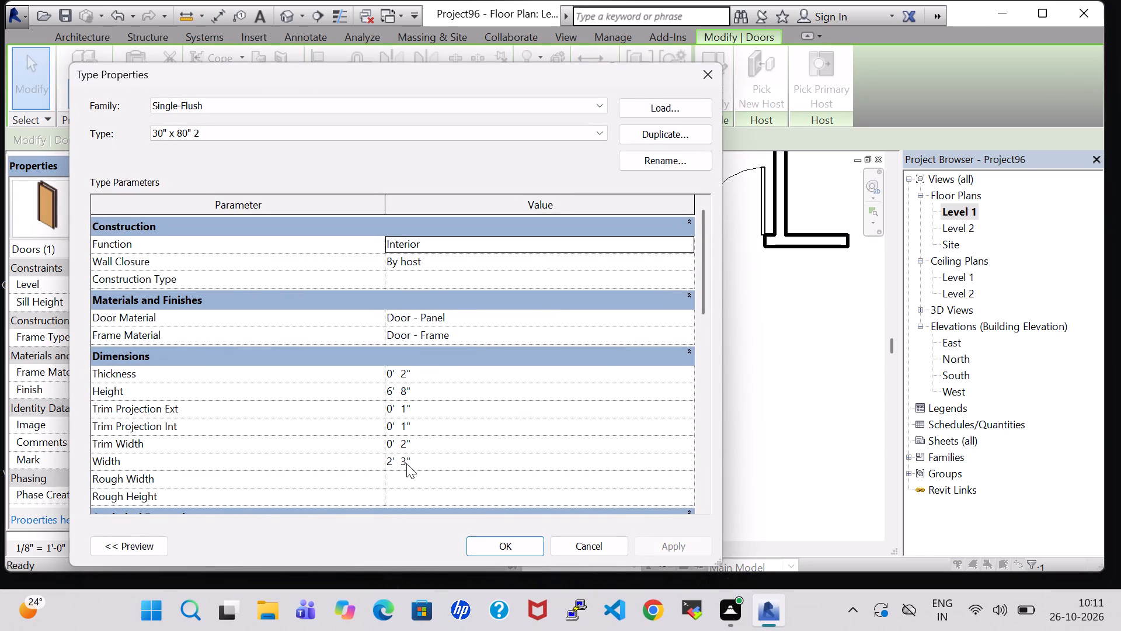
key(BackSpace)
key(0)
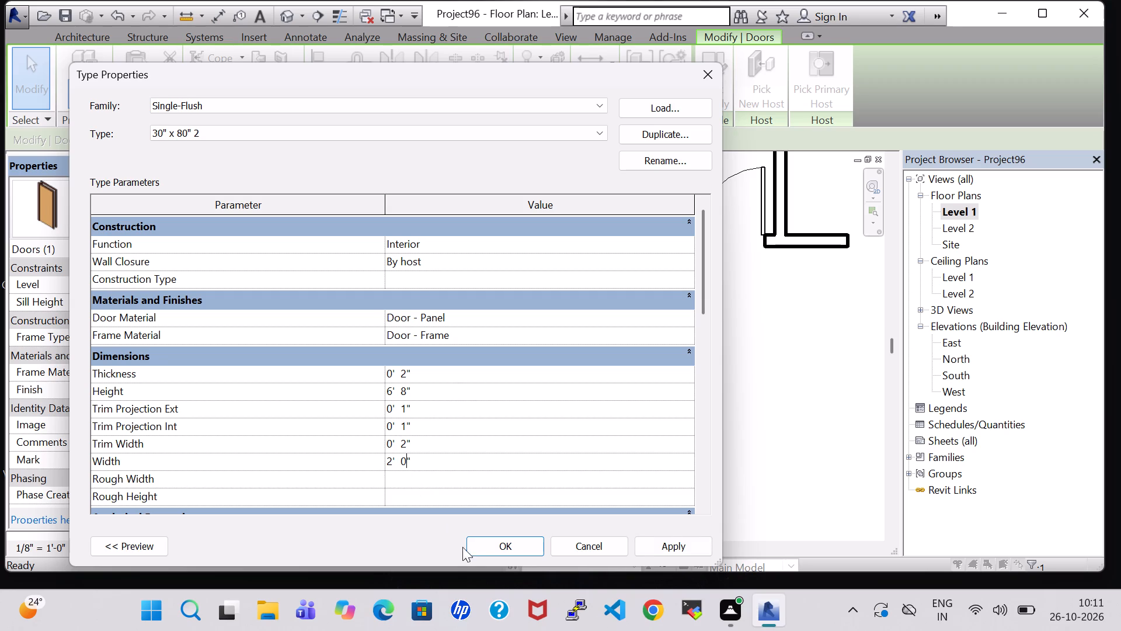
click(476, 554)
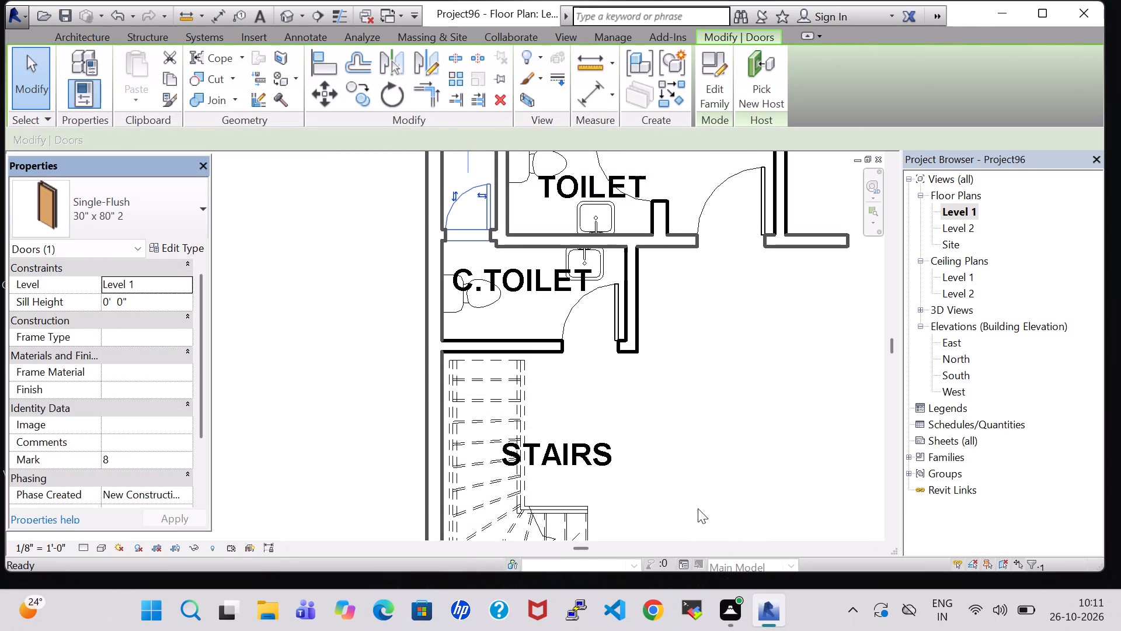
click(698, 508)
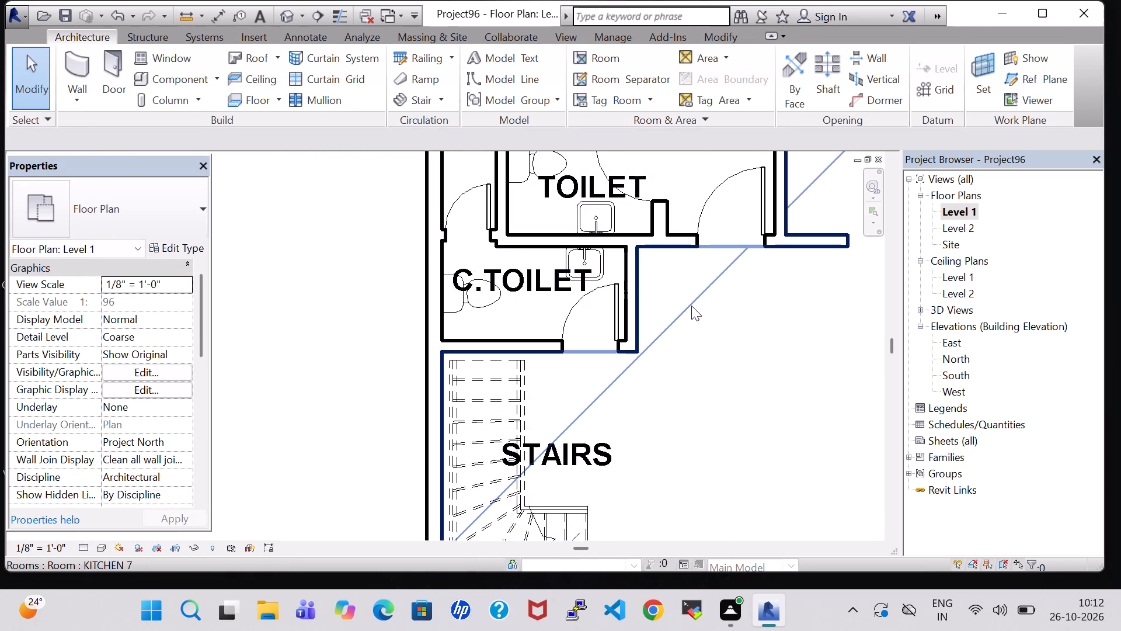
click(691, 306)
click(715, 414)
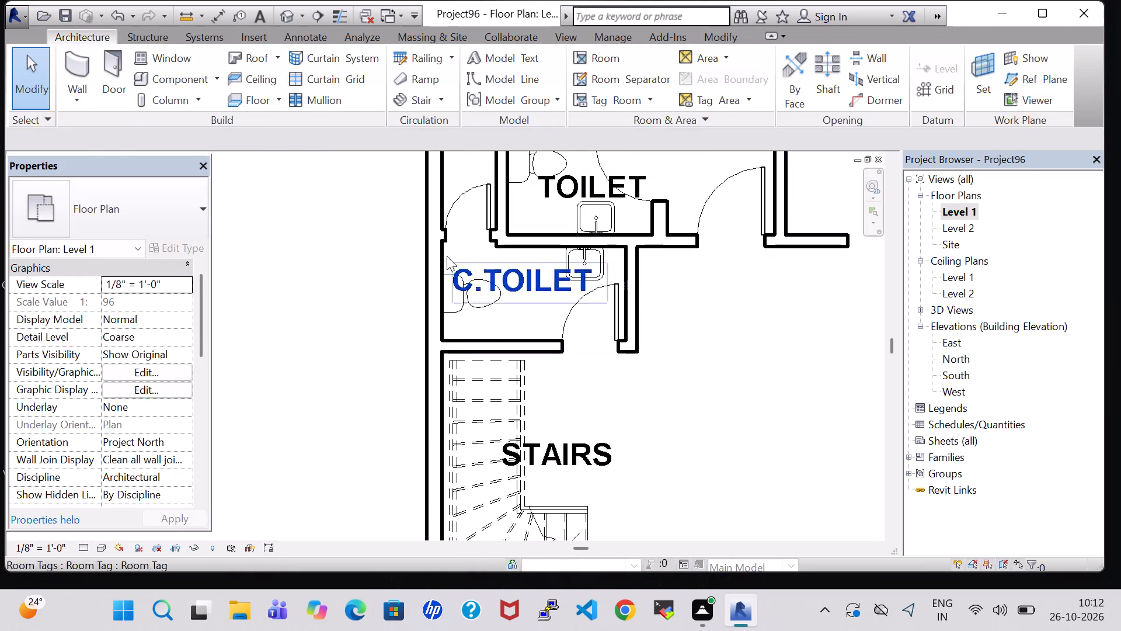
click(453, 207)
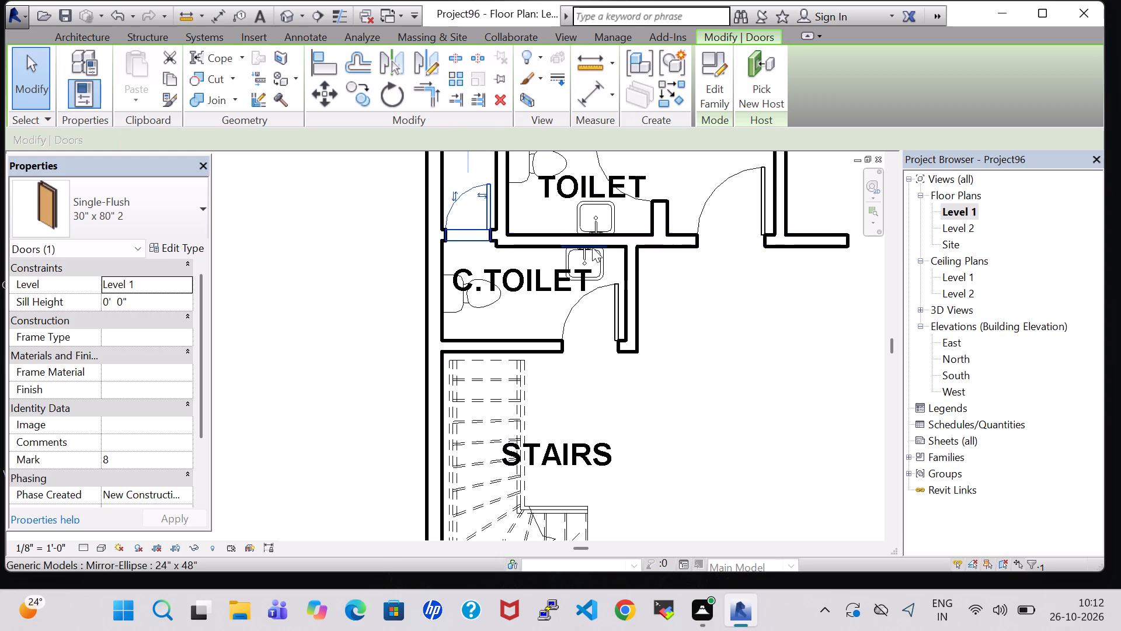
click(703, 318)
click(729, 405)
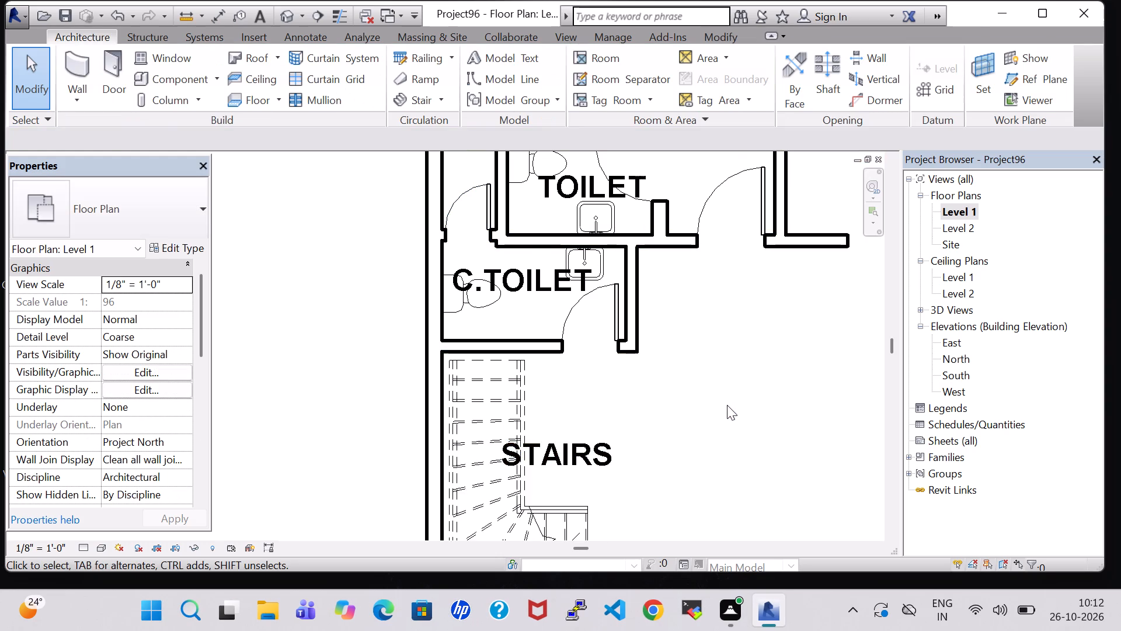
Flip the half-arch glass entrance door east of BEDROOM-2 so it swings inward into the hall.
scroll(727, 407, down, 4)
middle_drag(713, 415, 576, 415)
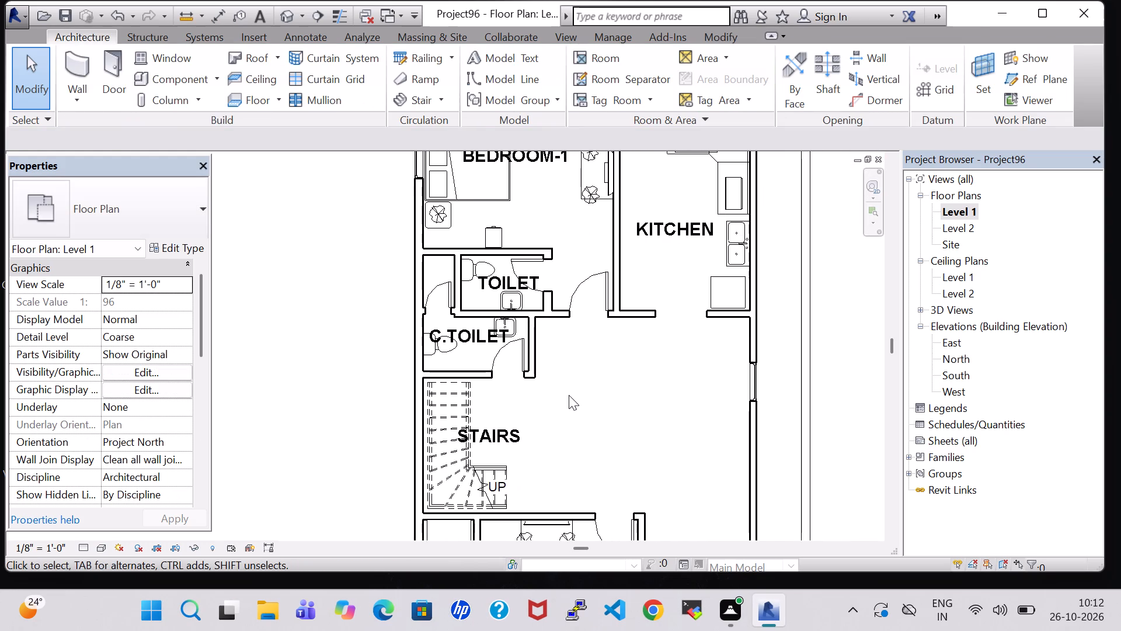
middle_drag(622, 434, 589, 409)
scroll(572, 379, down, 3)
middle_drag(582, 377, 569, 430)
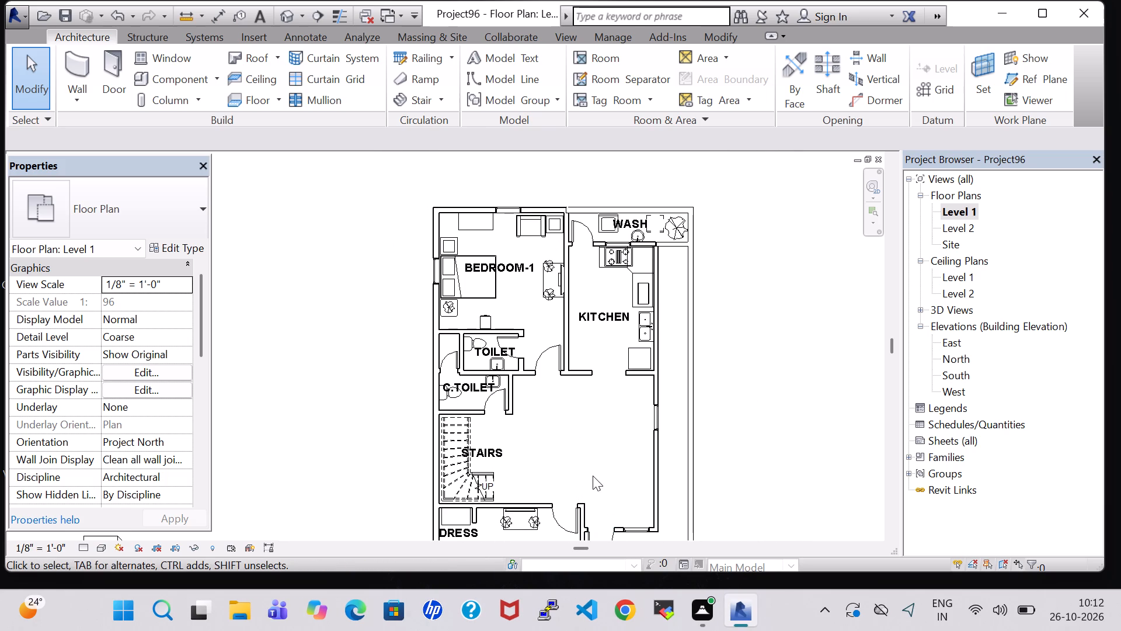
middle_drag(593, 476, 594, 394)
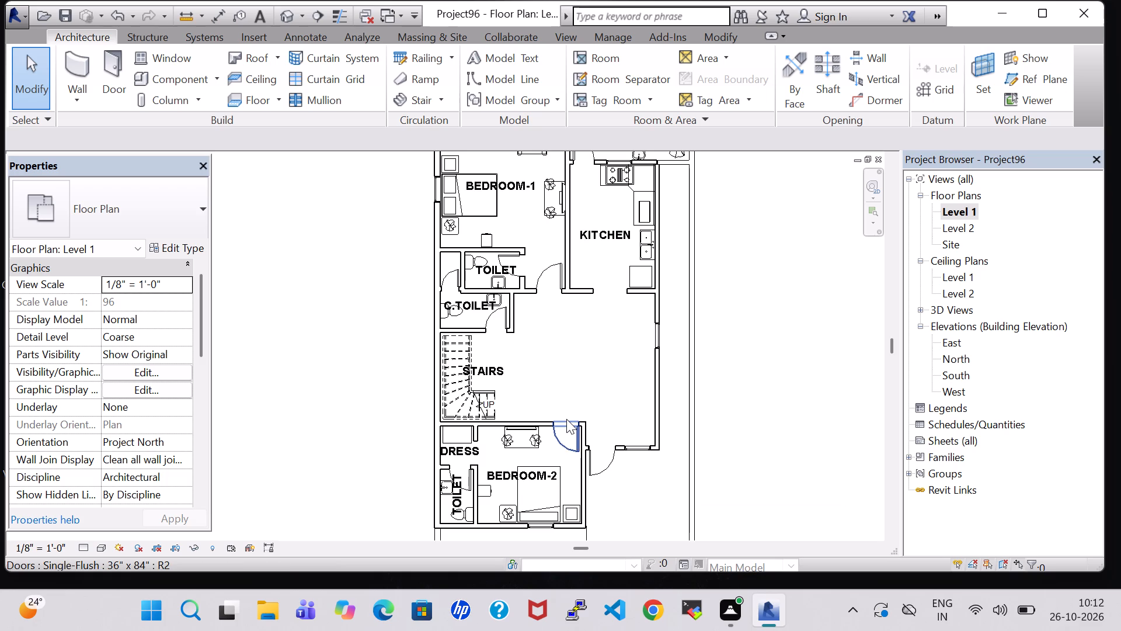
click(586, 471)
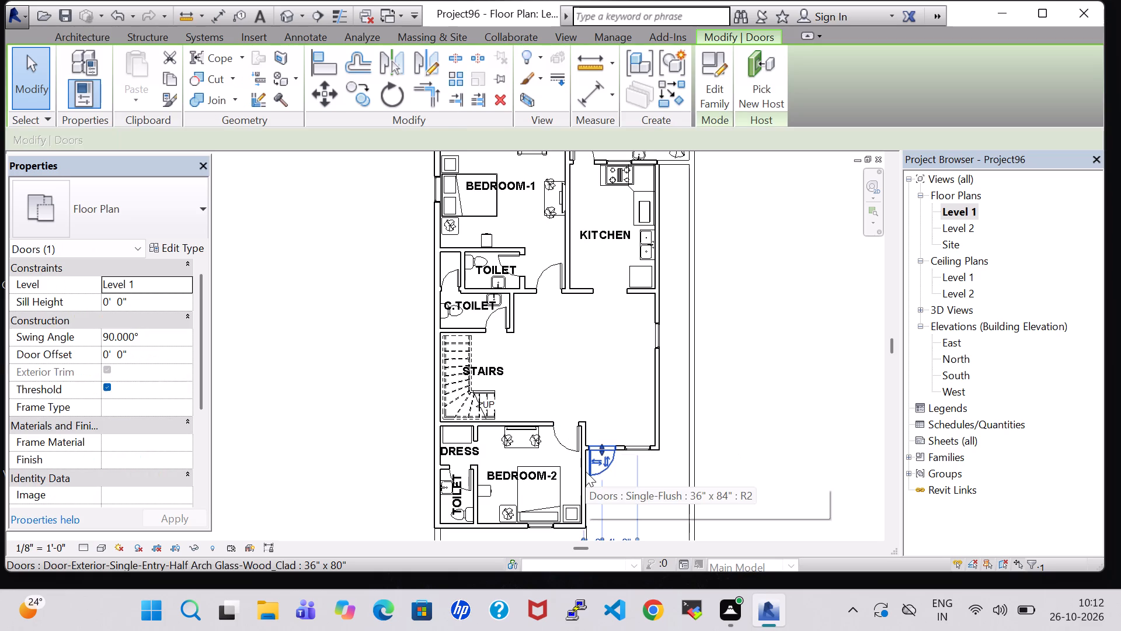
key(space)
click(583, 375)
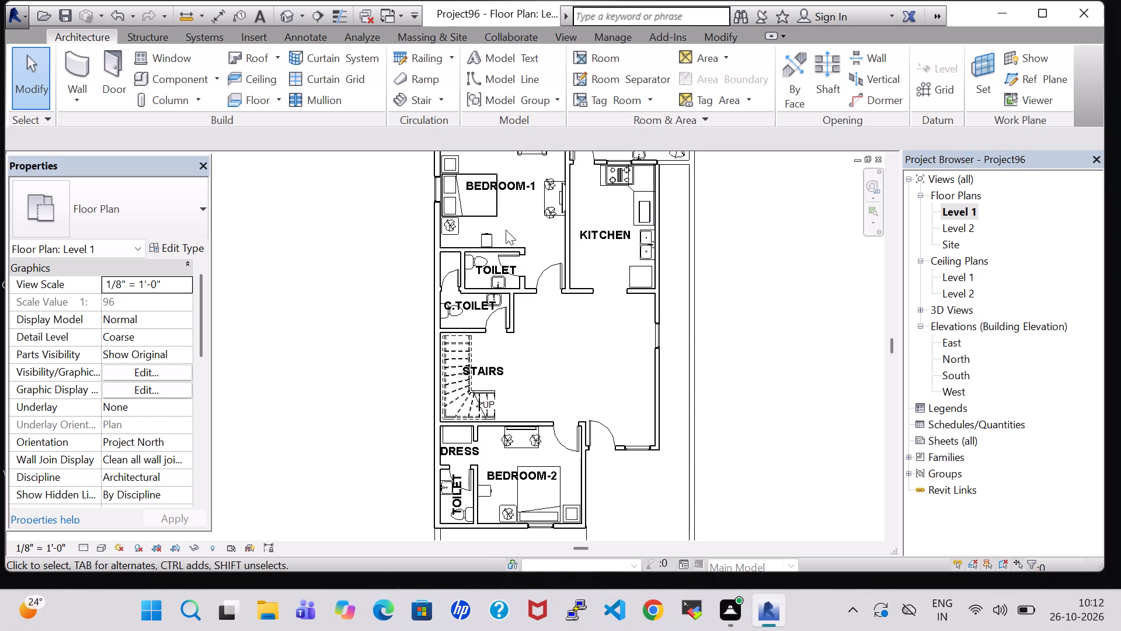
Load the Table-Dining Round w Chairs family from the Furniture Tables library folder.
middle_drag(508, 230, 502, 294)
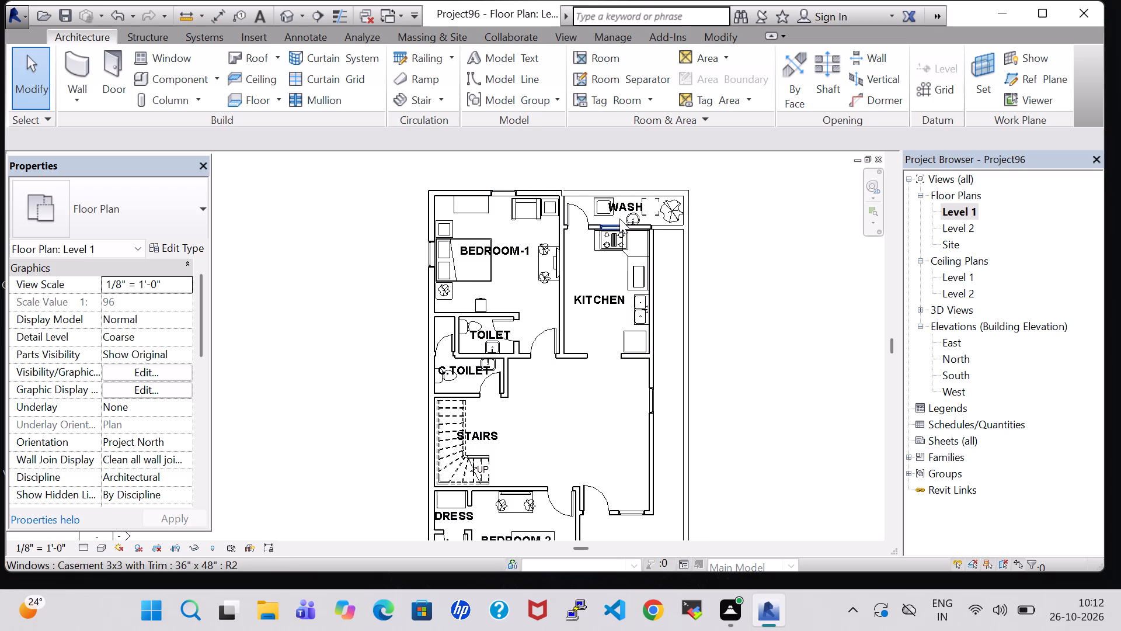
scroll(621, 231, up, 1)
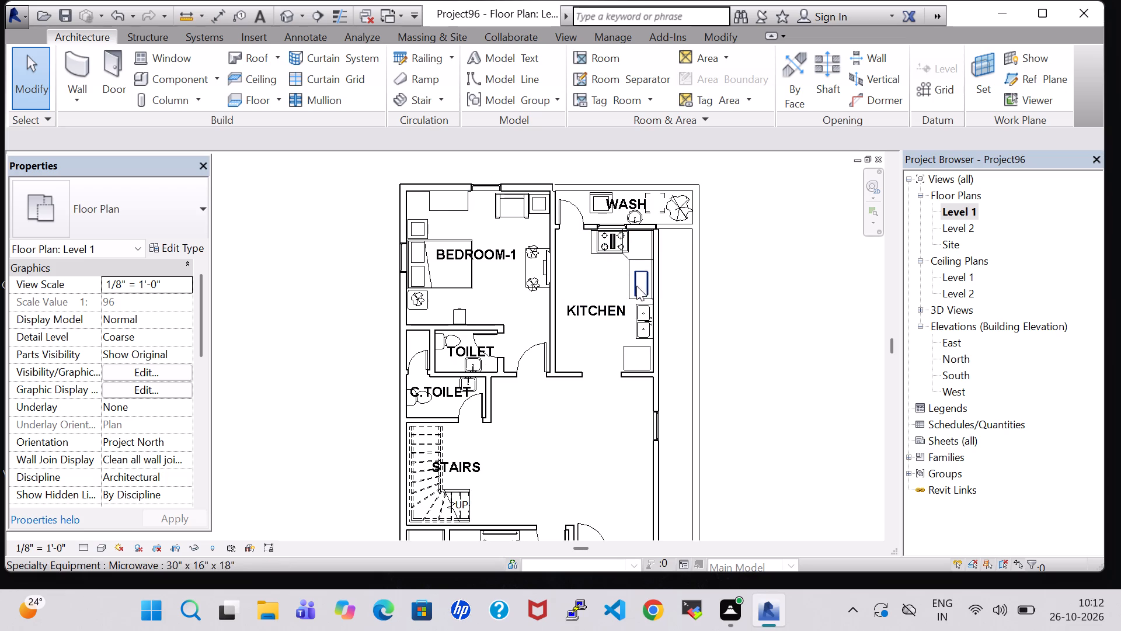
middle_drag(740, 338, 714, 227)
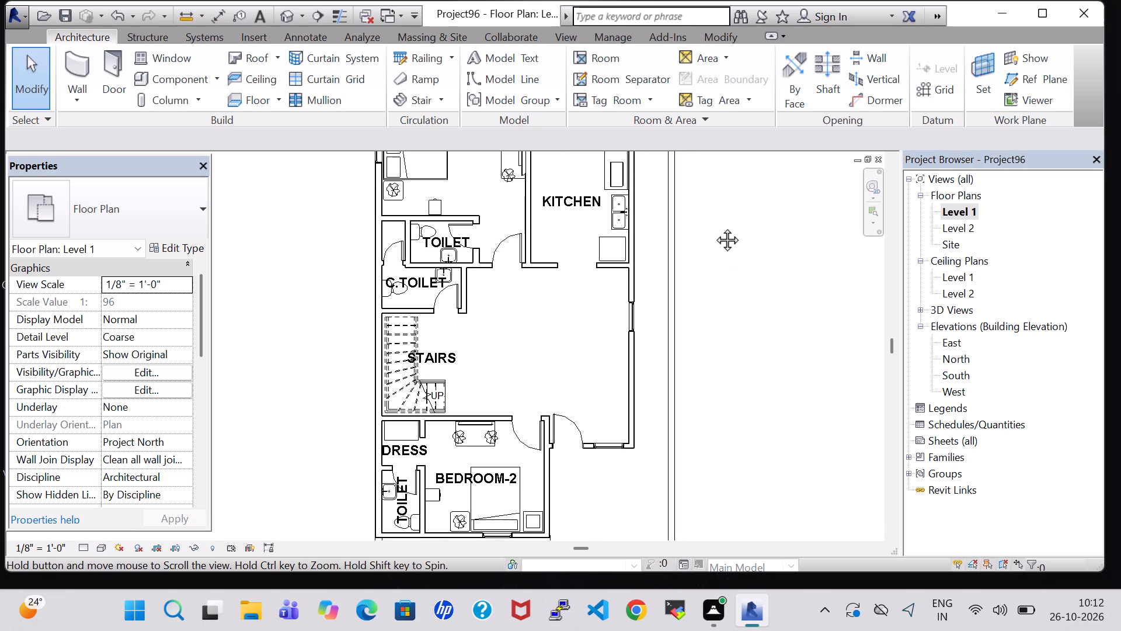
middle_drag(714, 227, 714, 226)
scroll(714, 224, down, 1)
click(162, 74)
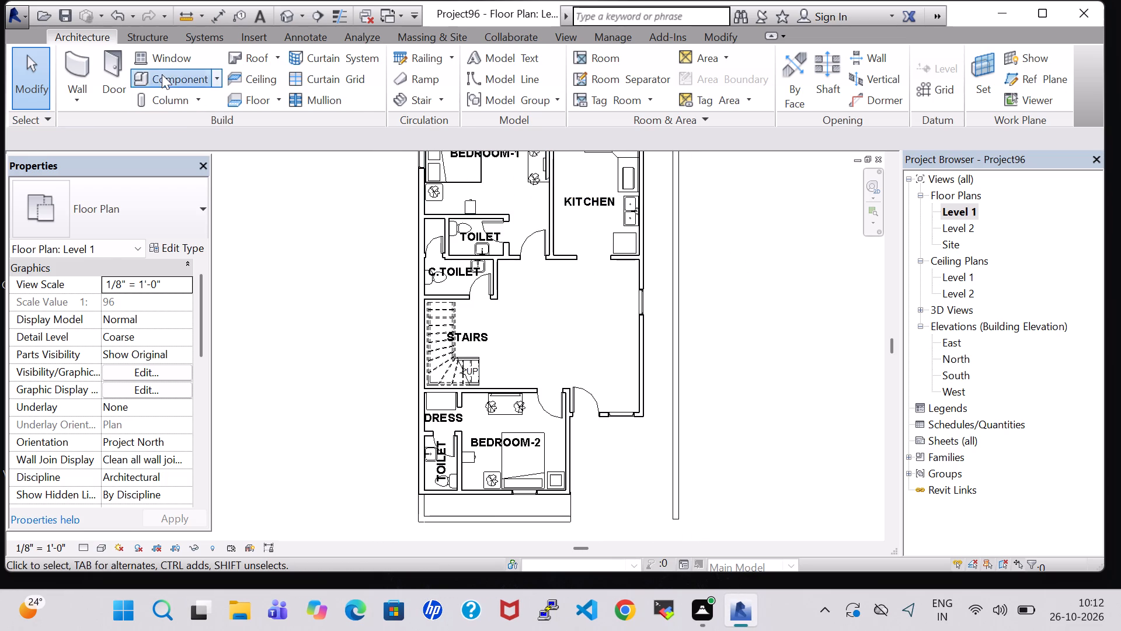
click(719, 91)
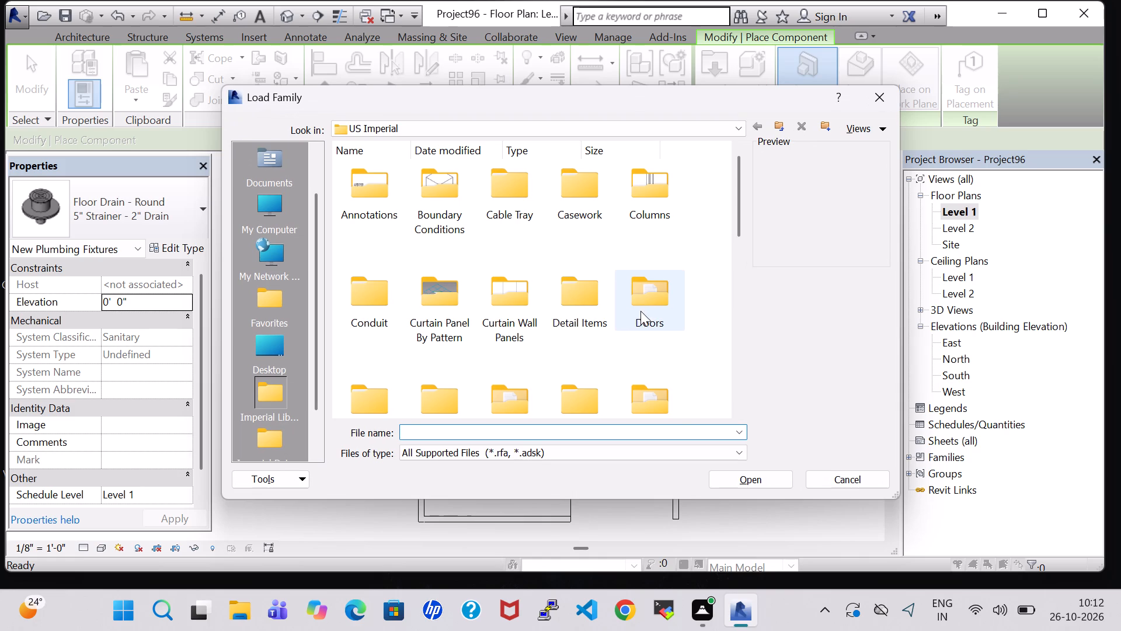
double_click(660, 404)
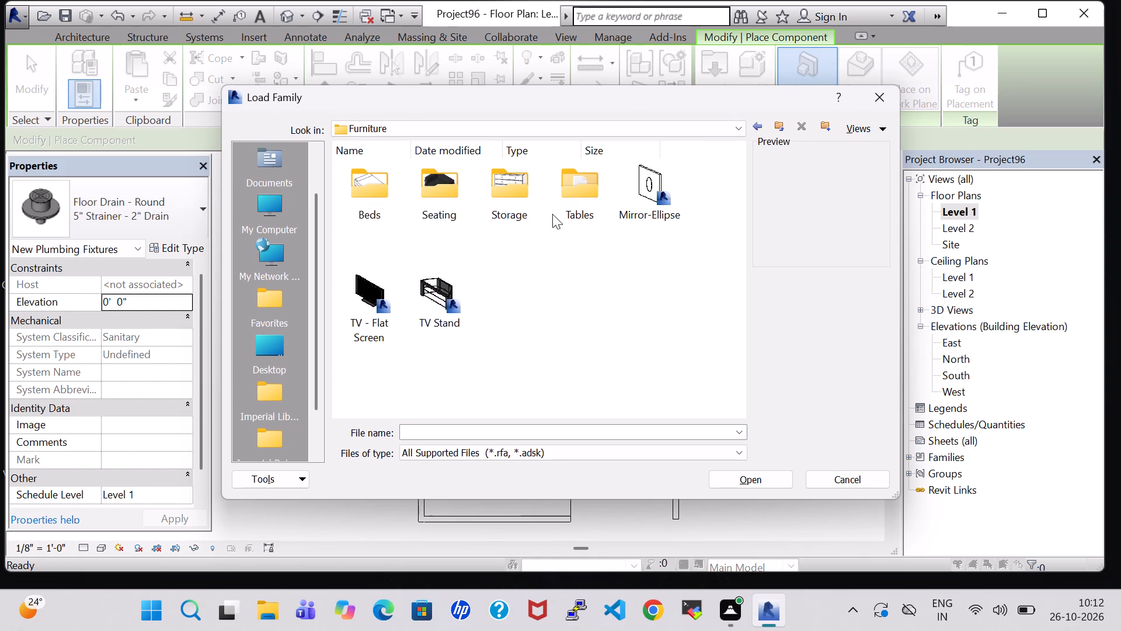
double_click(578, 209)
click(575, 207)
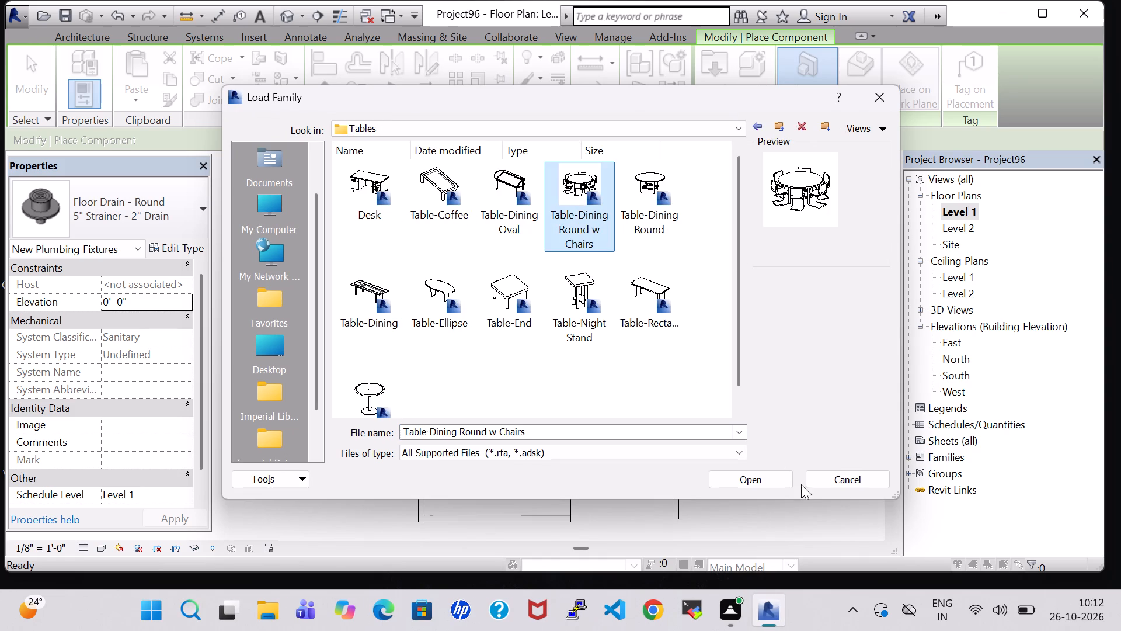
click(778, 485)
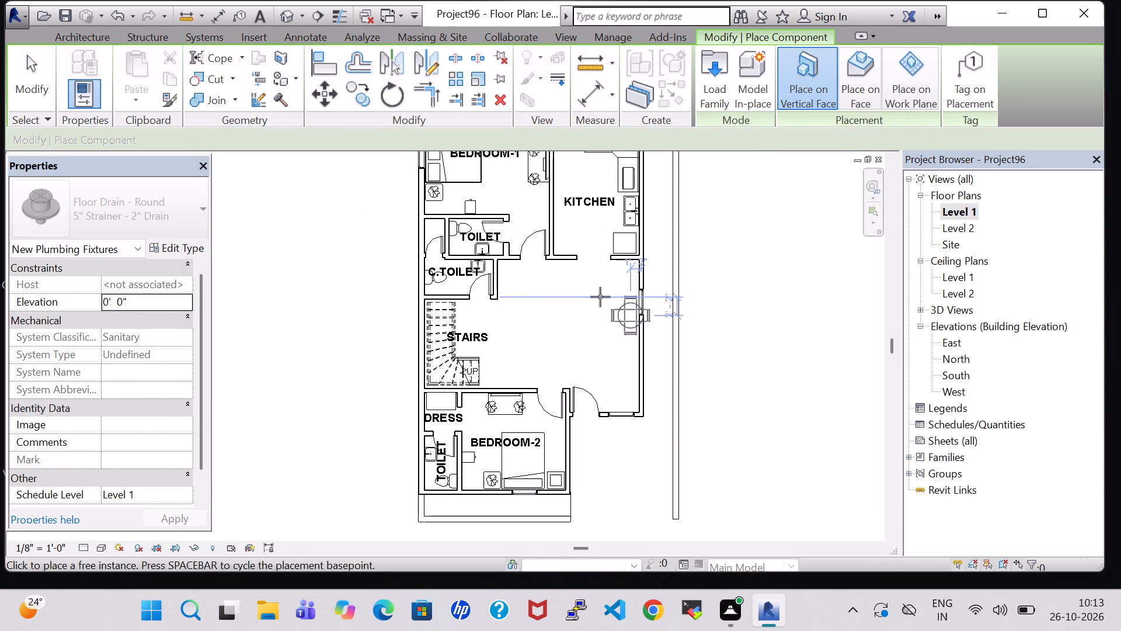
Place the 36" diameter round dining table about 3' 10" south of the KITCHEN wall and about 3' 7" from the east wall.
scroll(596, 294, up, 4)
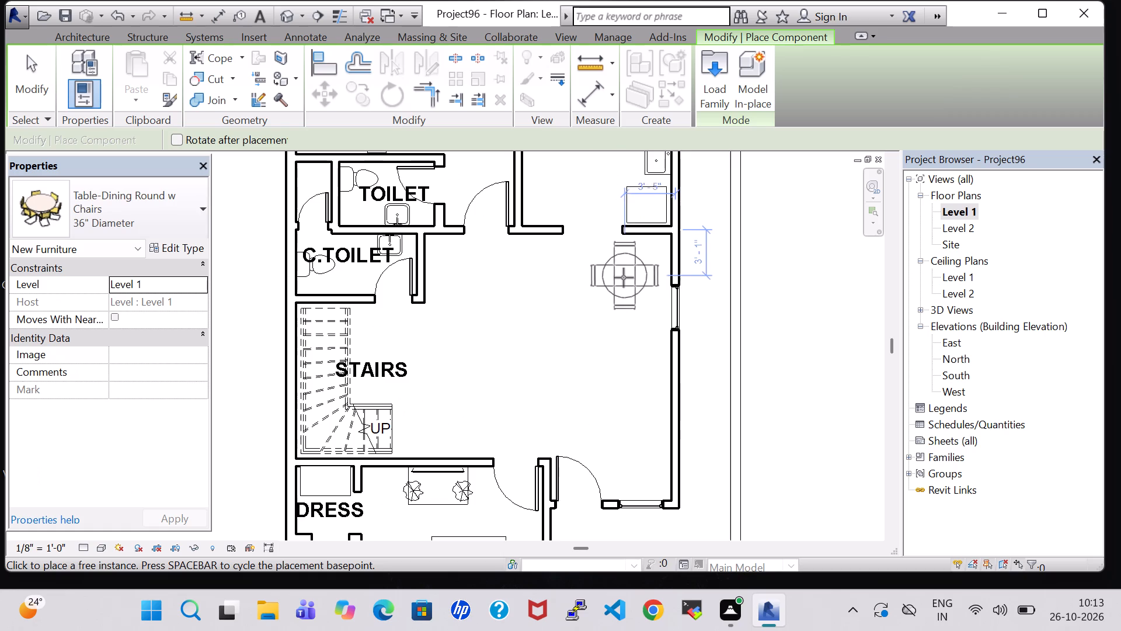
click(622, 287)
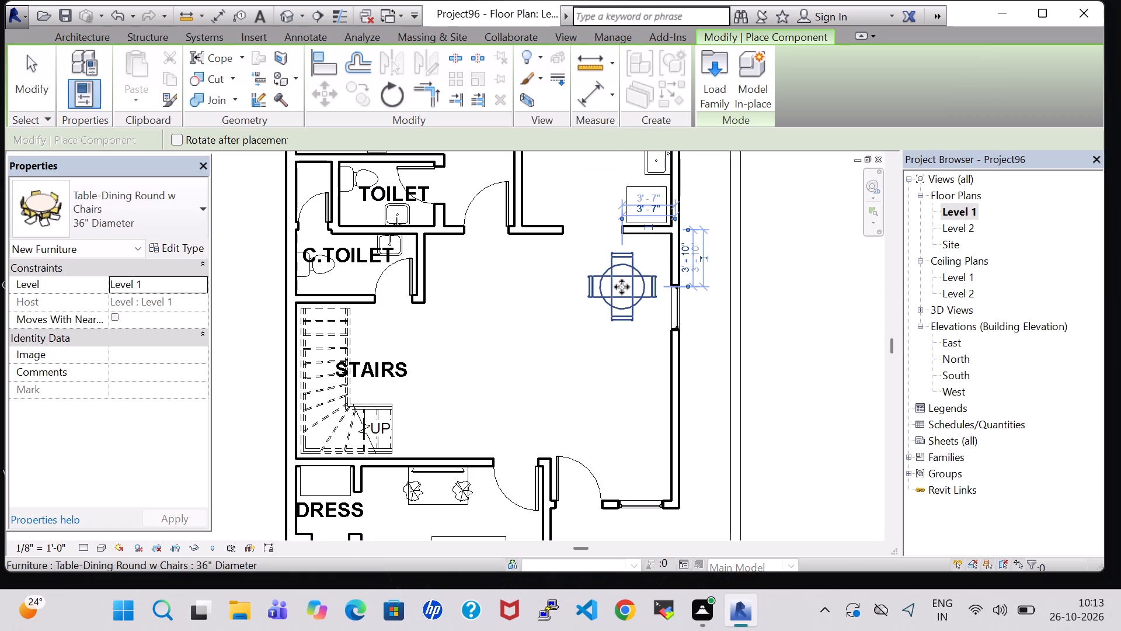
key(Escape)
key(Escape)
Place a rotated copy of the WASH area's 19" x 19" round vanity sink by the east wall, about 1' 8" south of the KITCHEN wall.
scroll(622, 287, down, 4)
middle_drag(699, 221, 700, 221)
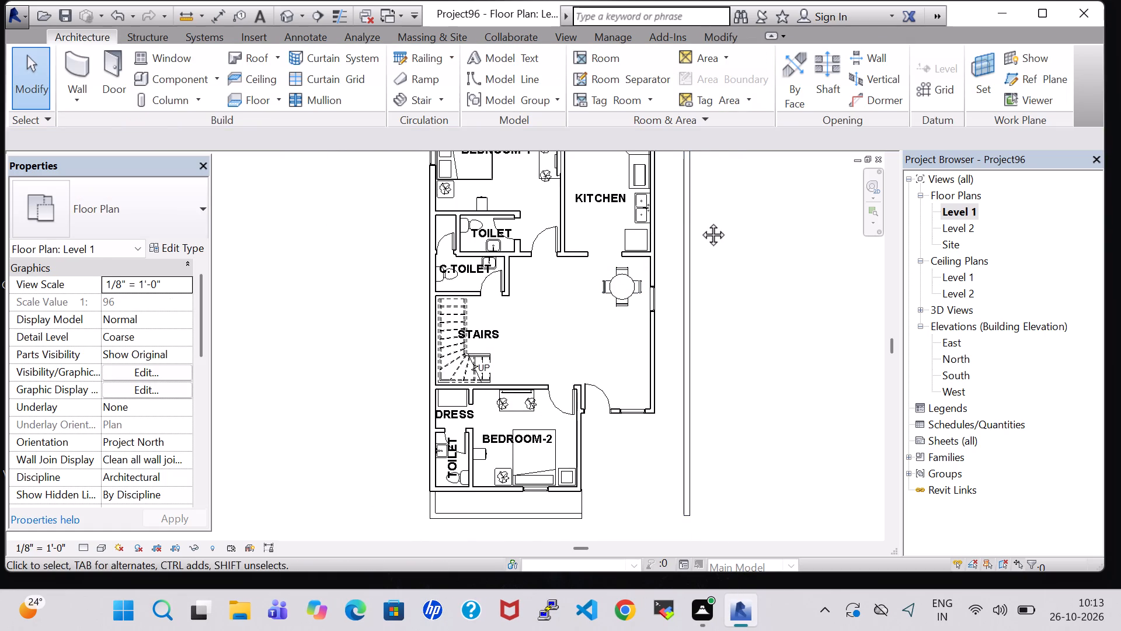
middle_drag(700, 221, 702, 388)
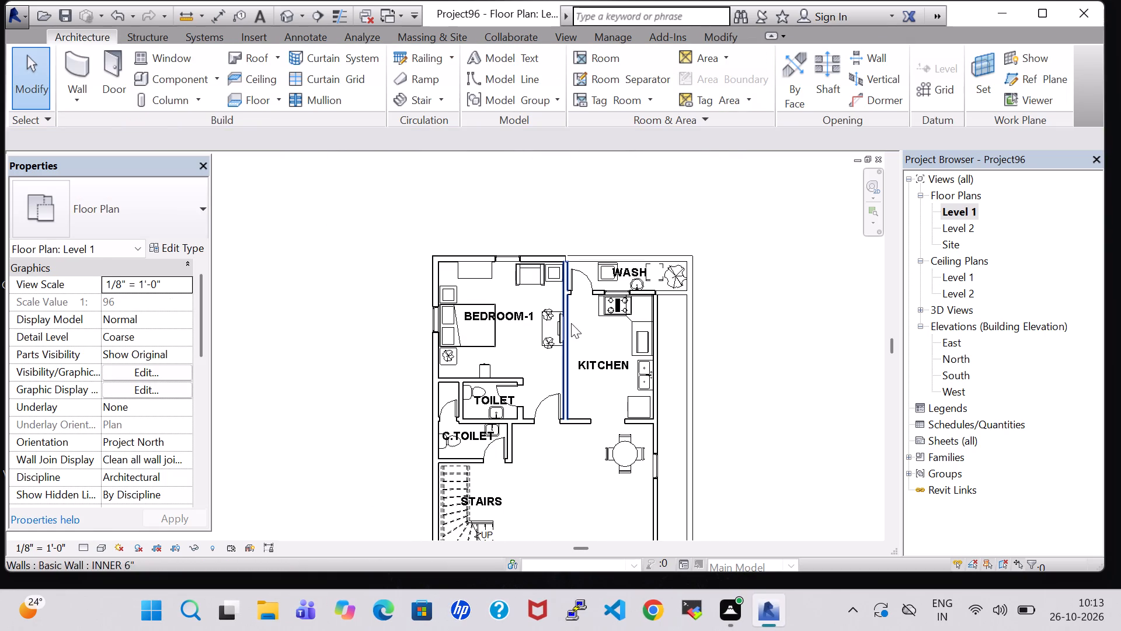
scroll(638, 282, up, 7)
click(641, 288)
right_click(641, 288)
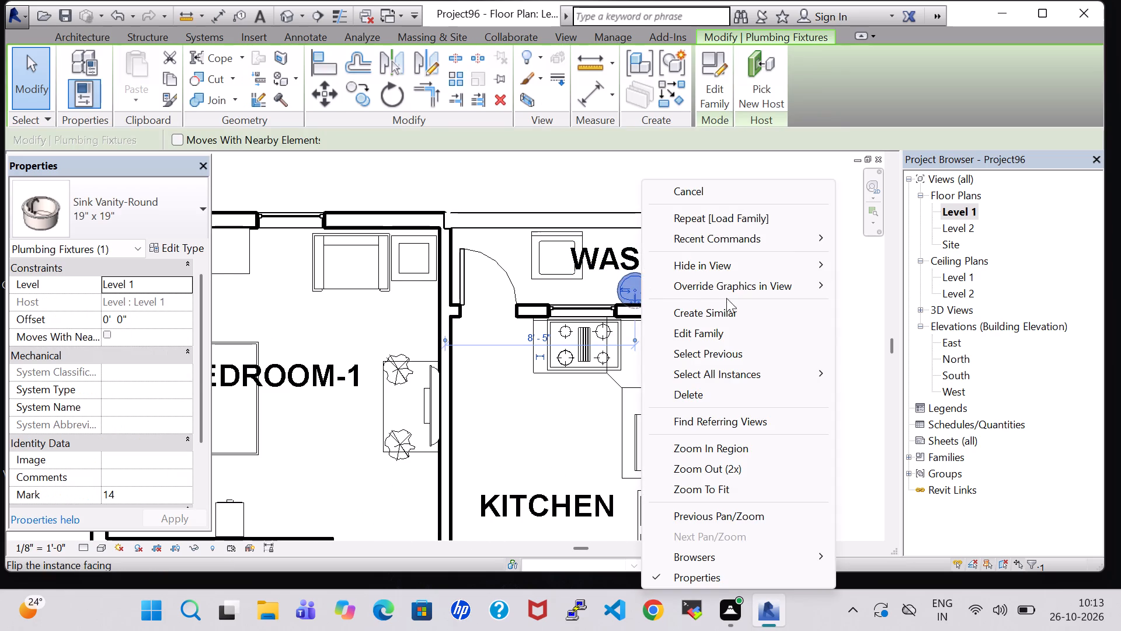
click(732, 307)
middle_drag(760, 476, 738, 295)
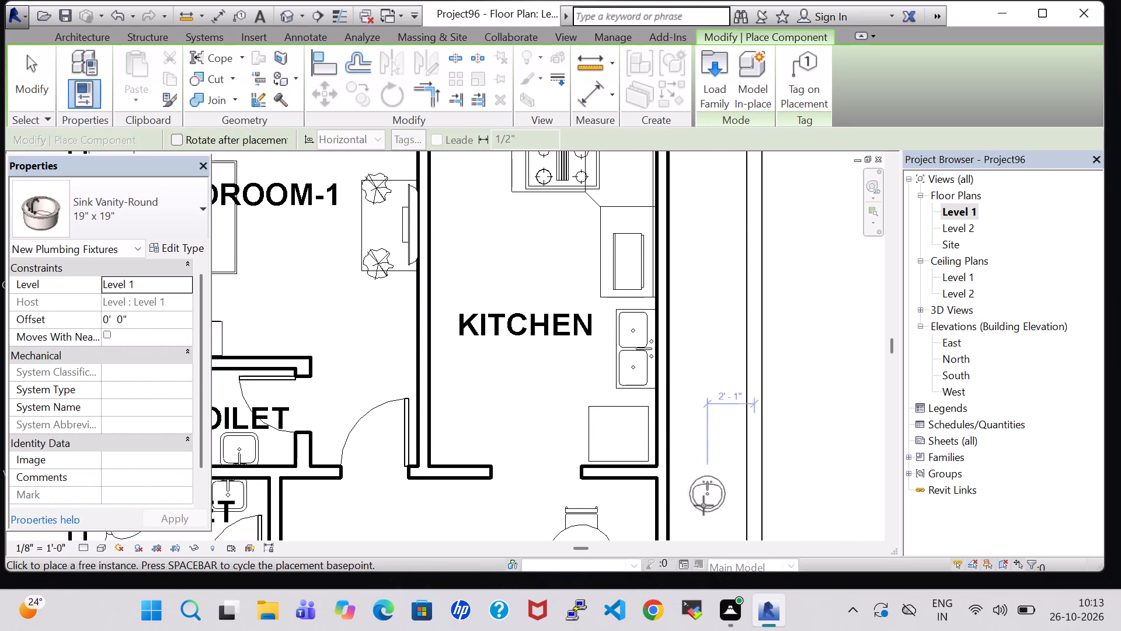
key(space)
key(space)
key(space)
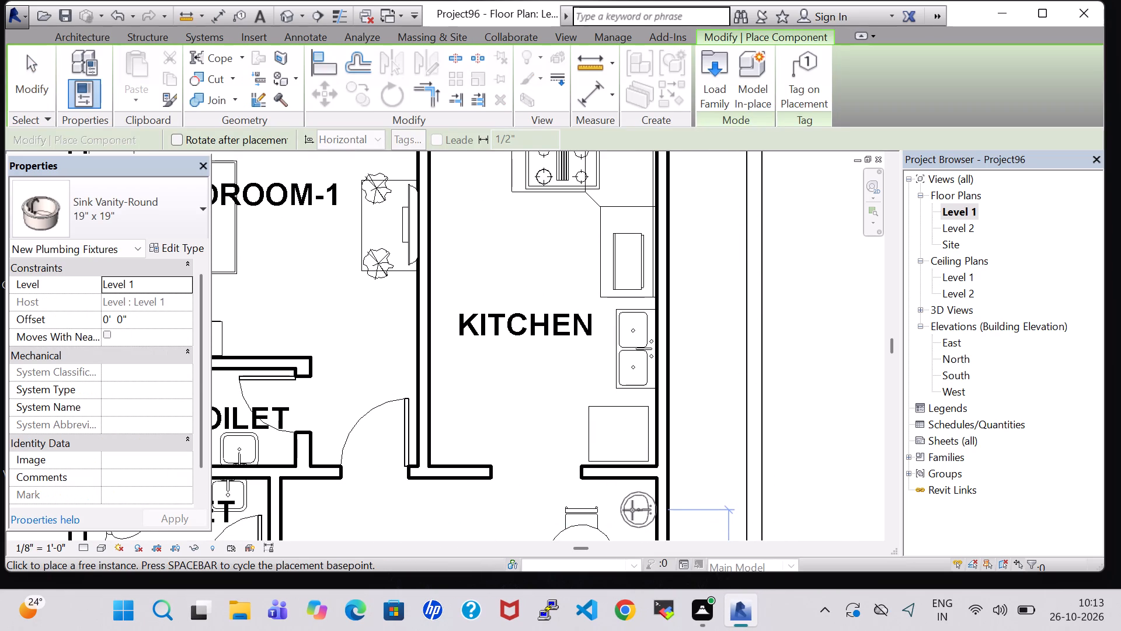
double_click(632, 510)
key(Escape)
key(Escape)
Nudge the new round sink east, closer to the outer wall.
click(632, 510)
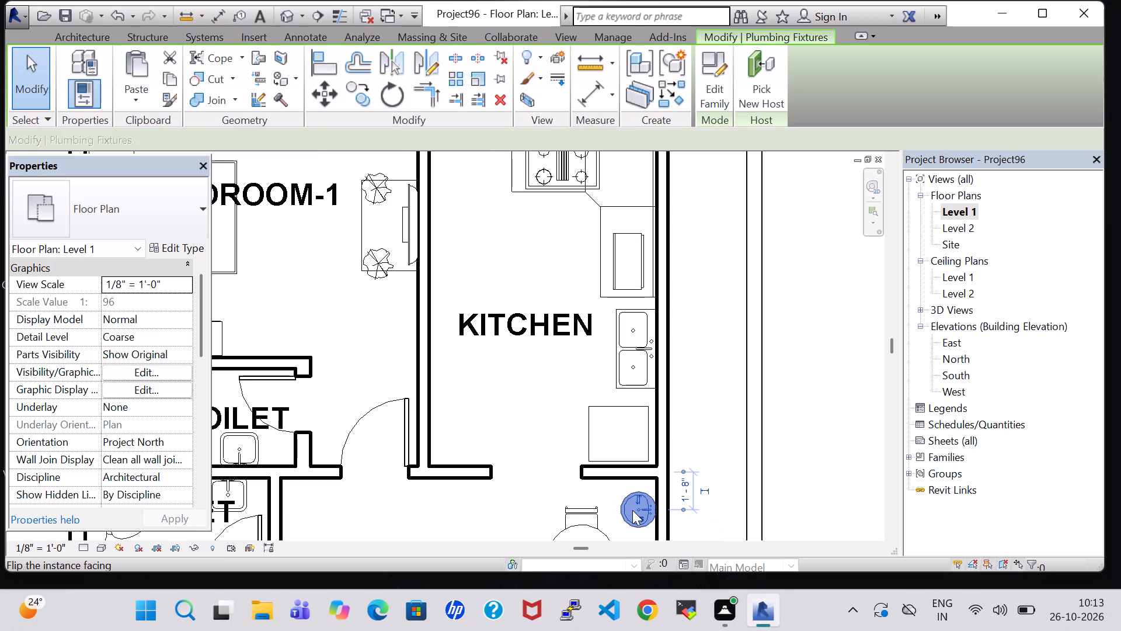
key(Right)
click(698, 400)
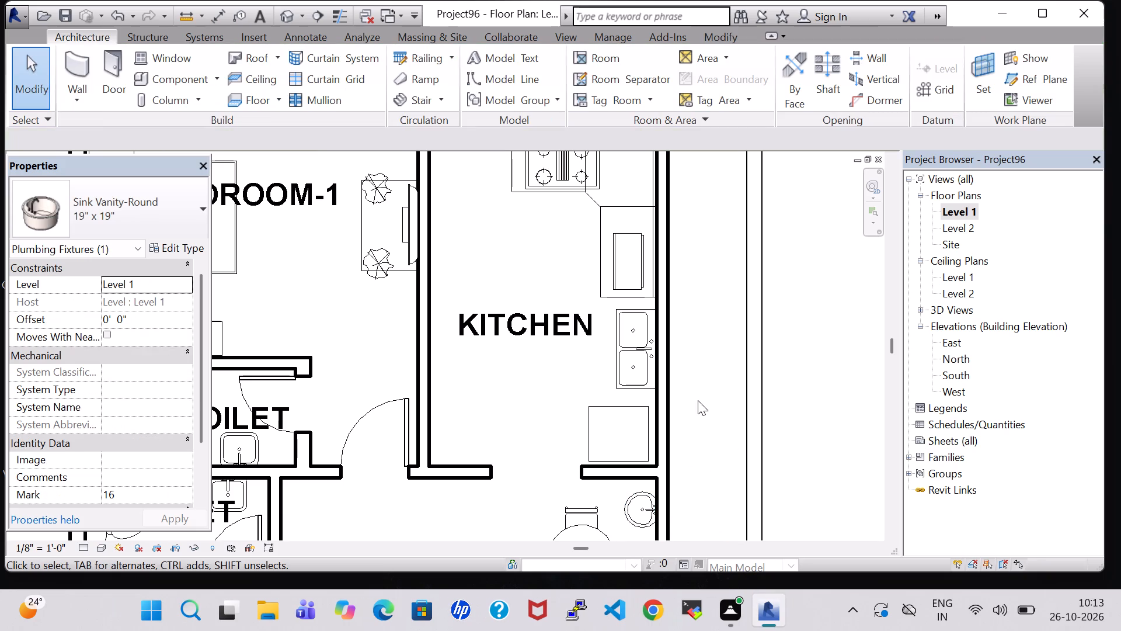
Place another 24" x 48" Mirror-Ellipse like the WASH mirror on the east wall behind the dining sink, about 1' 9" south of the KITCHEN wall.
middle_drag(699, 308, 701, 469)
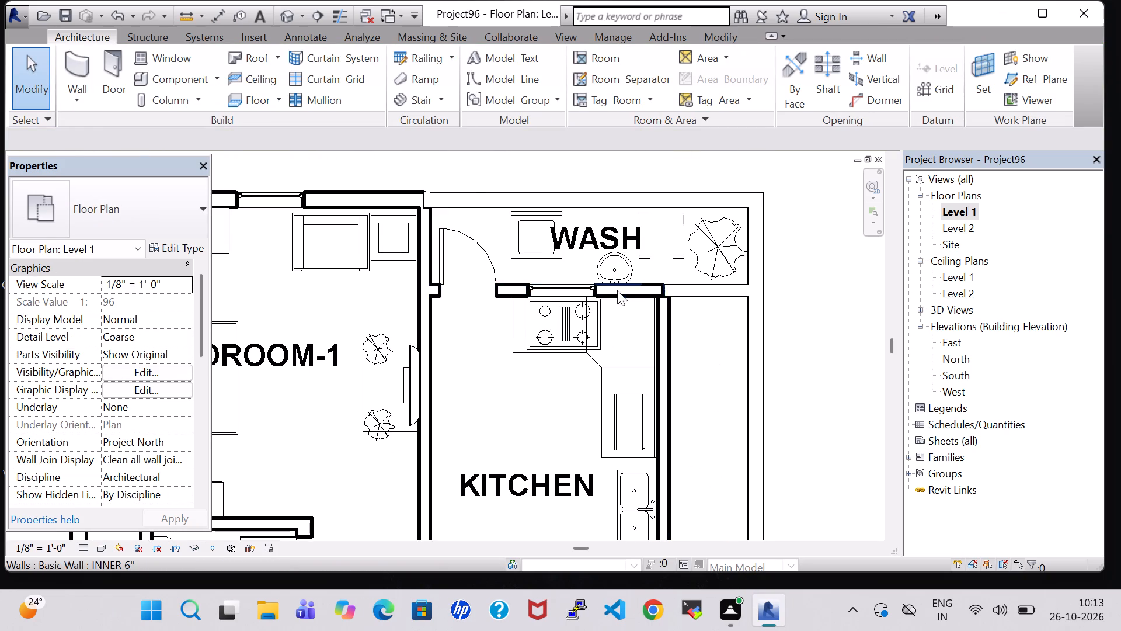
scroll(617, 286, up, 8)
click(618, 281)
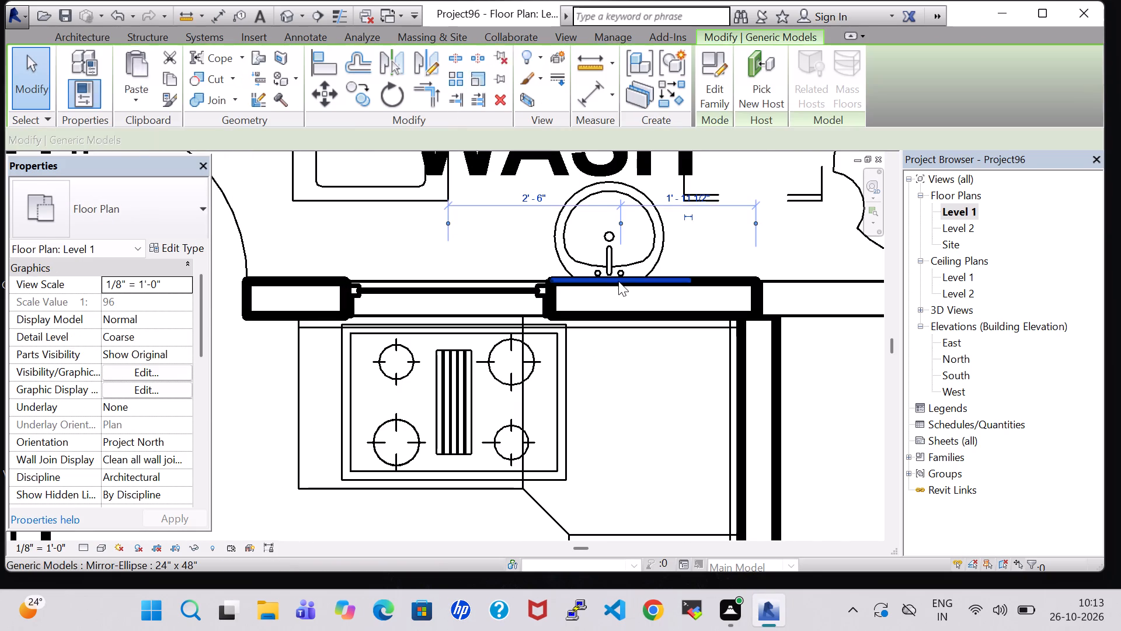
right_click(618, 281)
click(687, 311)
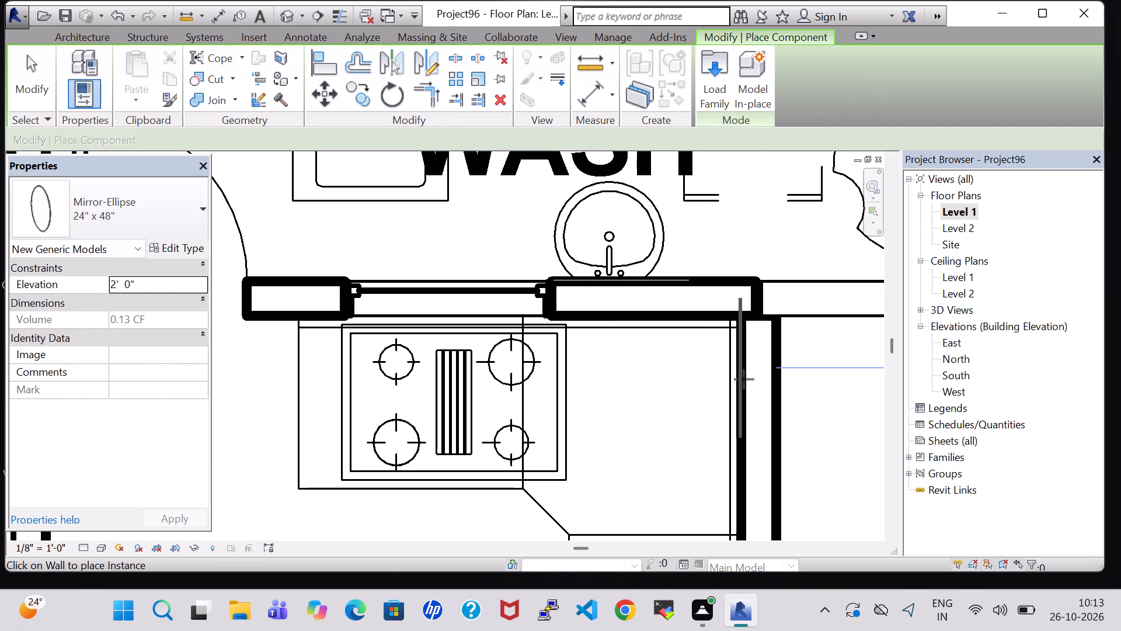
scroll(772, 456, down, 5)
middle_drag(781, 462, 774, 369)
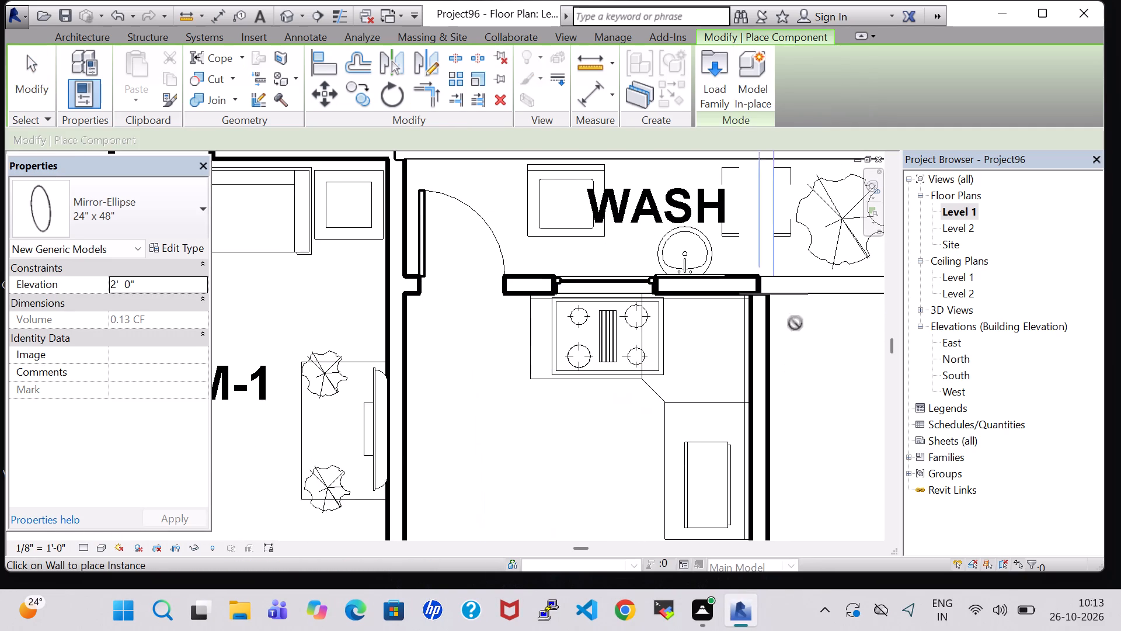
middle_drag(838, 466, 833, 423)
middle_drag(814, 457, 779, 261)
middle_drag(784, 446, 784, 379)
middle_drag(784, 371, 785, 340)
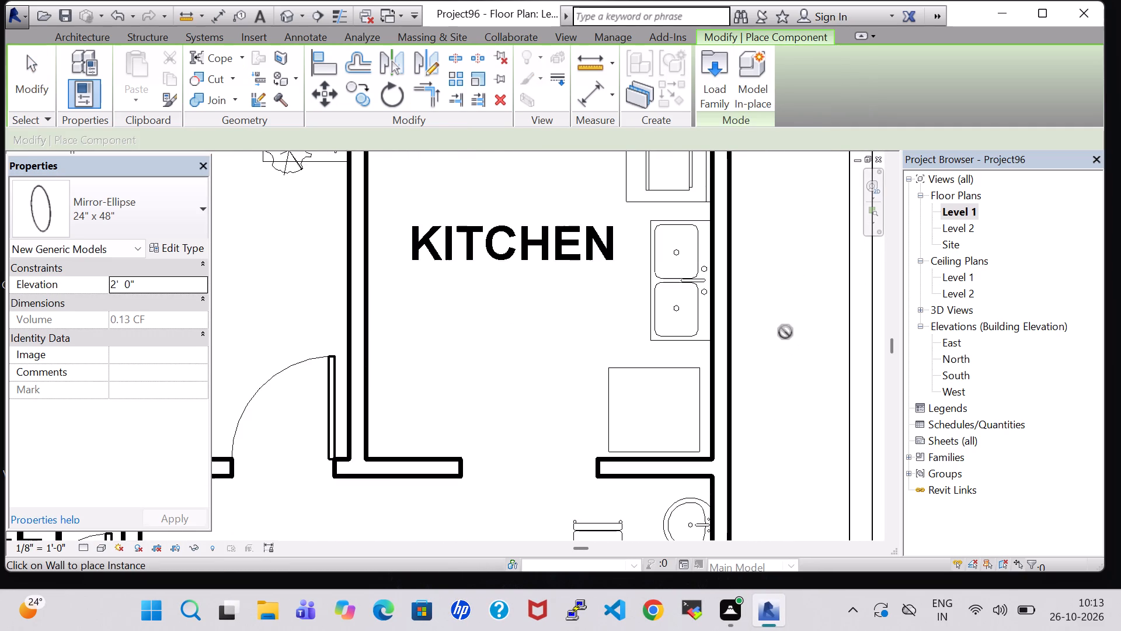
scroll(785, 332, down, 2)
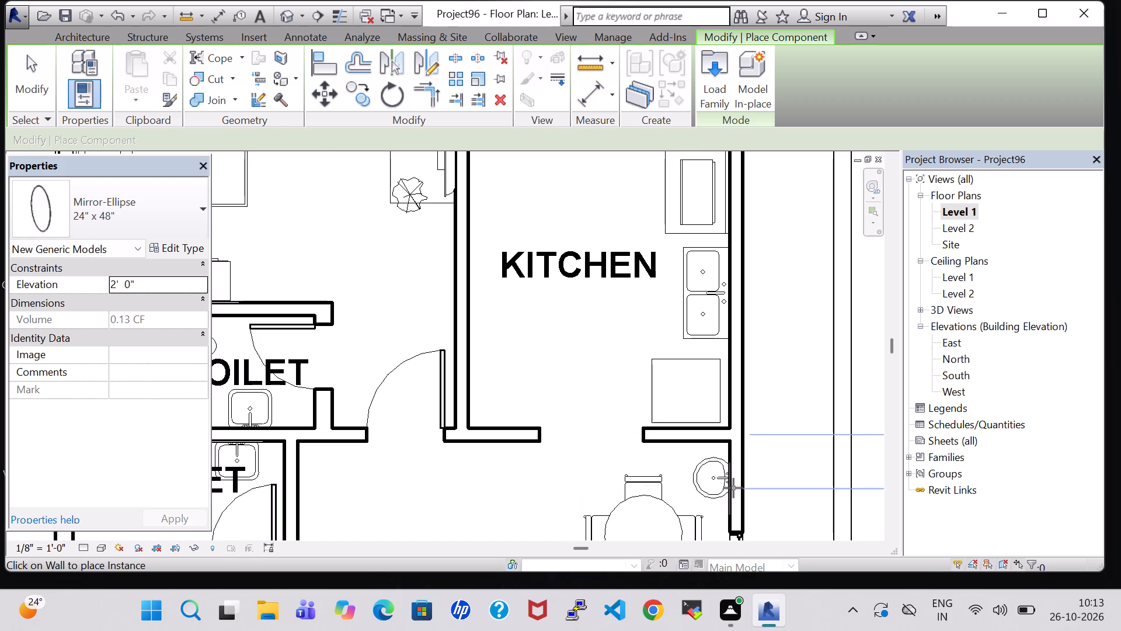
scroll(726, 488, up, 7)
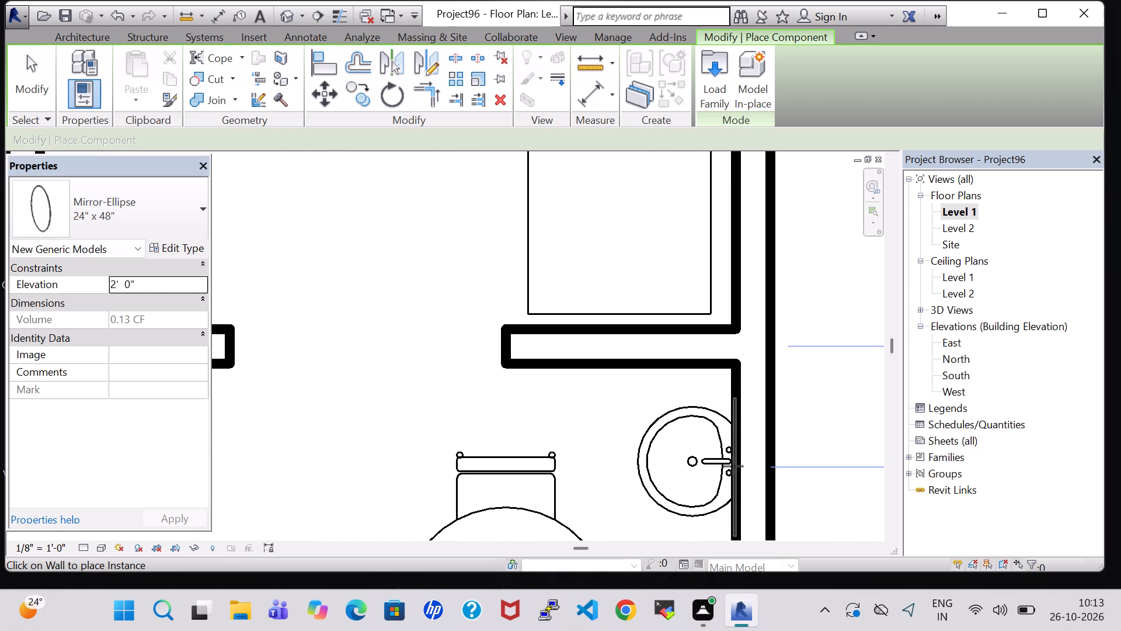
scroll(733, 466, up, 2)
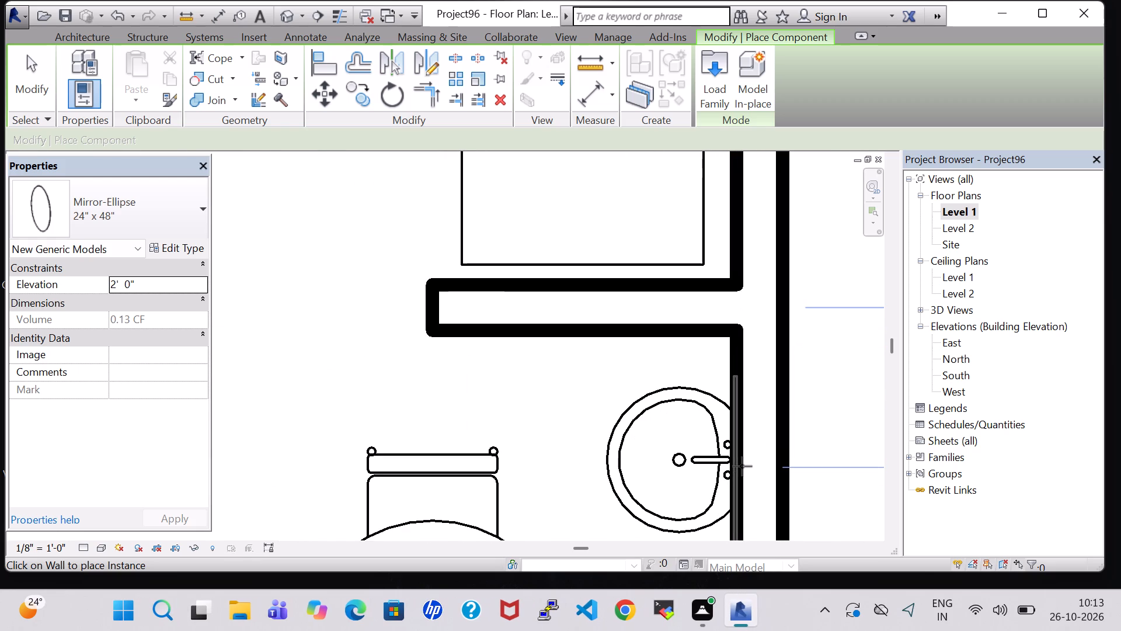
click(742, 466)
key(Escape)
key(Escape)
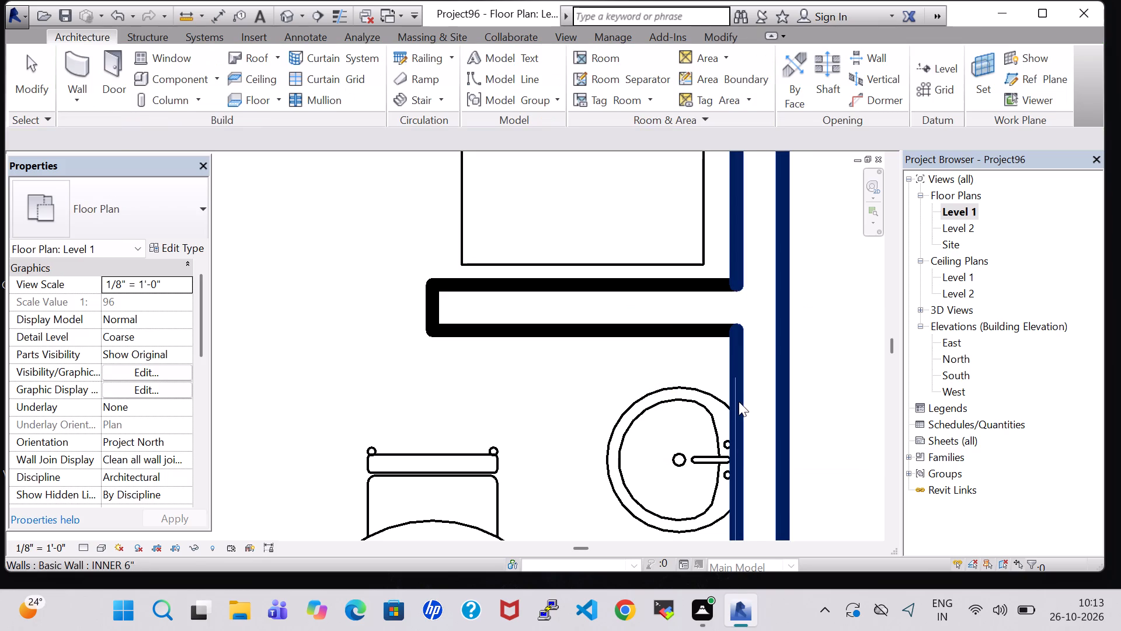
Set the elevation of the Mirror-Ellipse behind the dining sink to 3' 0".
click(734, 396)
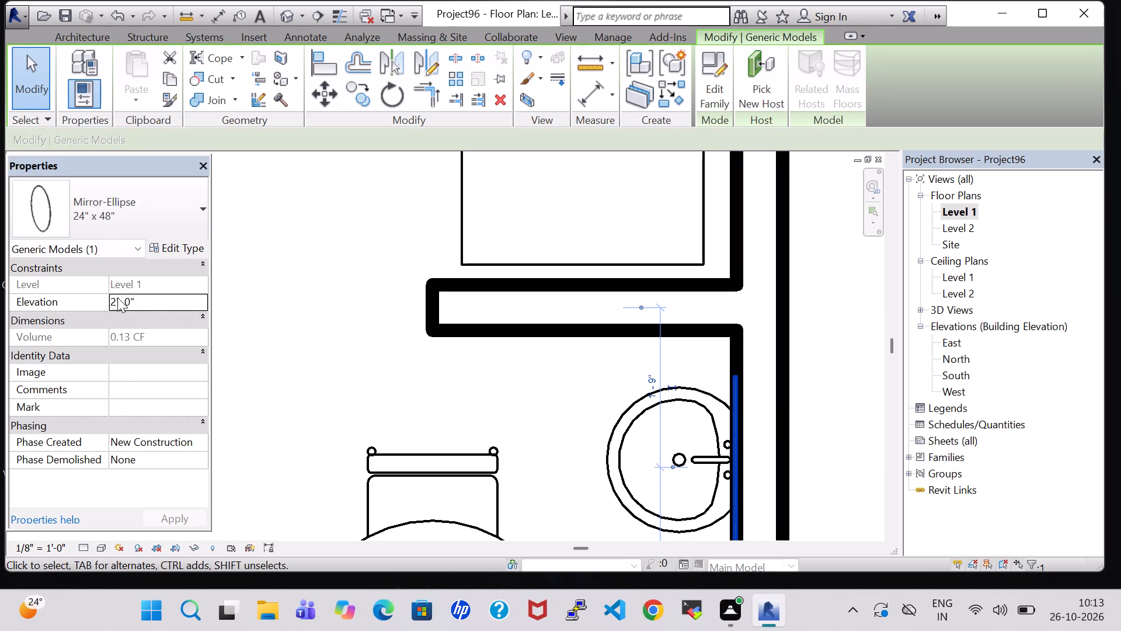
click(112, 299)
click(116, 301)
key(BackSpace)
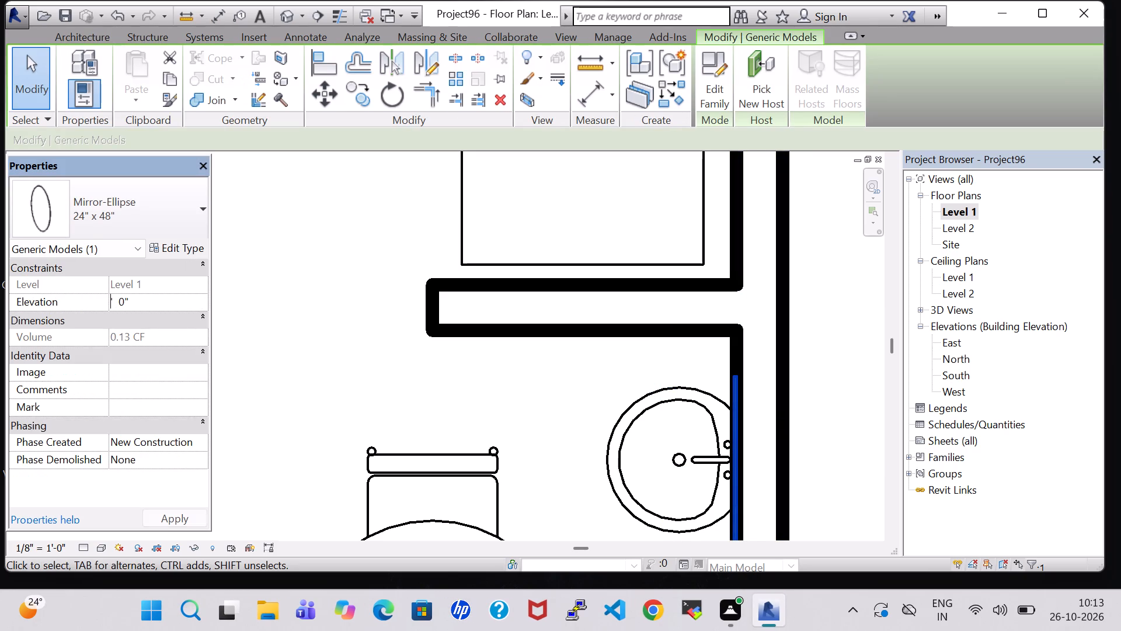
key(3)
click(186, 508)
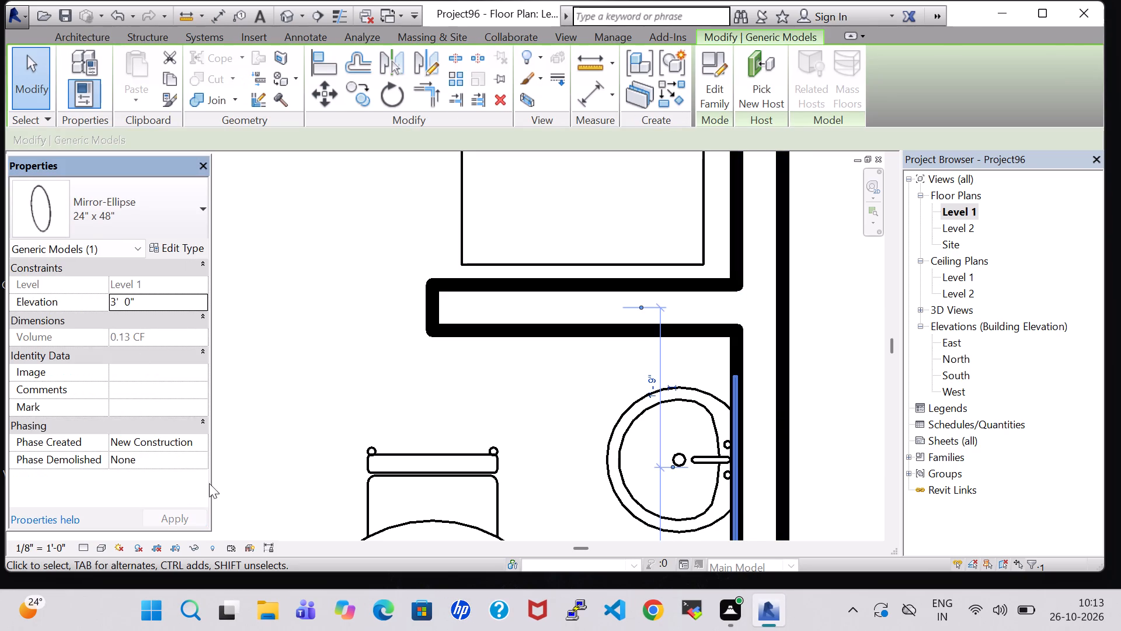
double_click(496, 398)
Nudge the round vanity sink in the dining area slightly west, away from the east wall.
scroll(655, 389, down, 2)
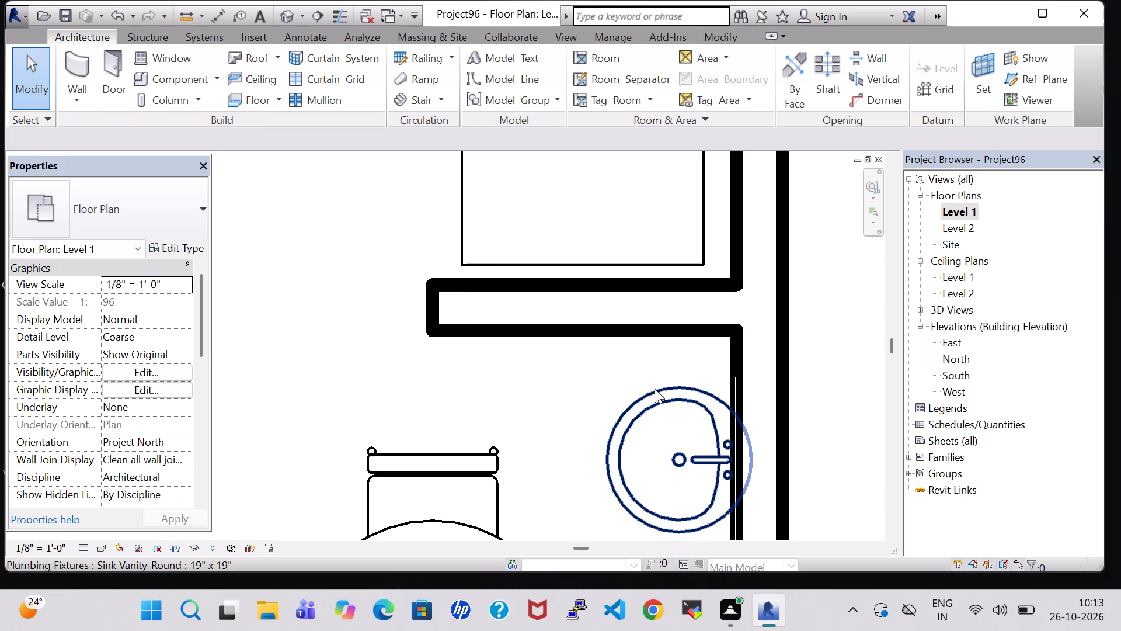
scroll(655, 389, down, 2)
key(Left)
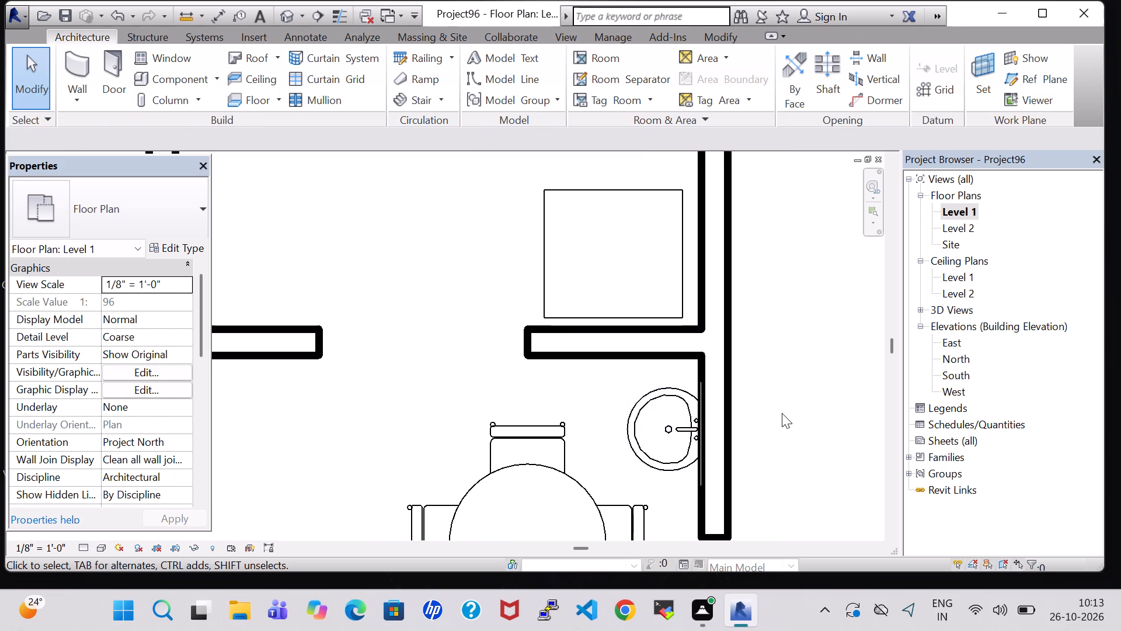
click(670, 400)
key(Left)
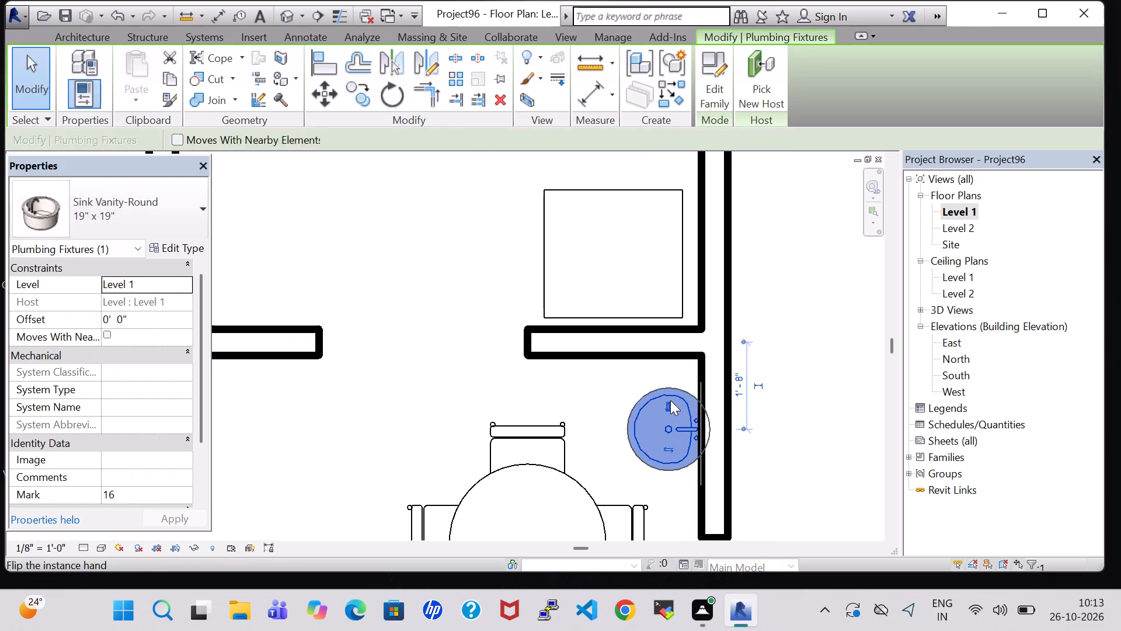
click(827, 363)
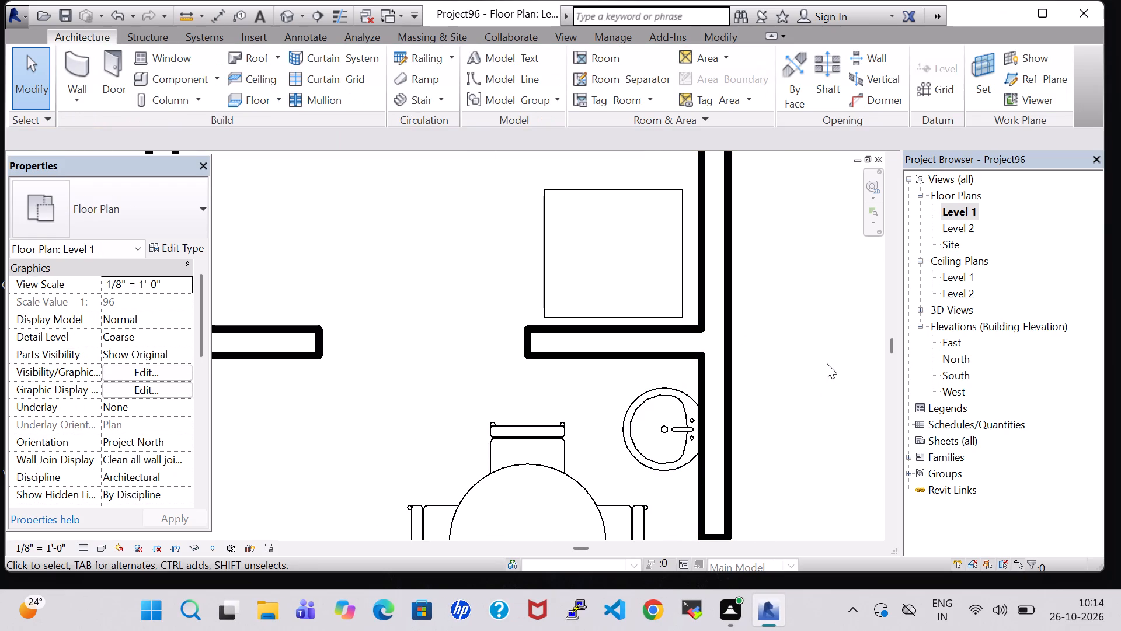
click(827, 363)
Examine the dining table, round sink and wall mirror in plan and in the 3D view, finishing on the Level 1 plan.
scroll(814, 384, down, 3)
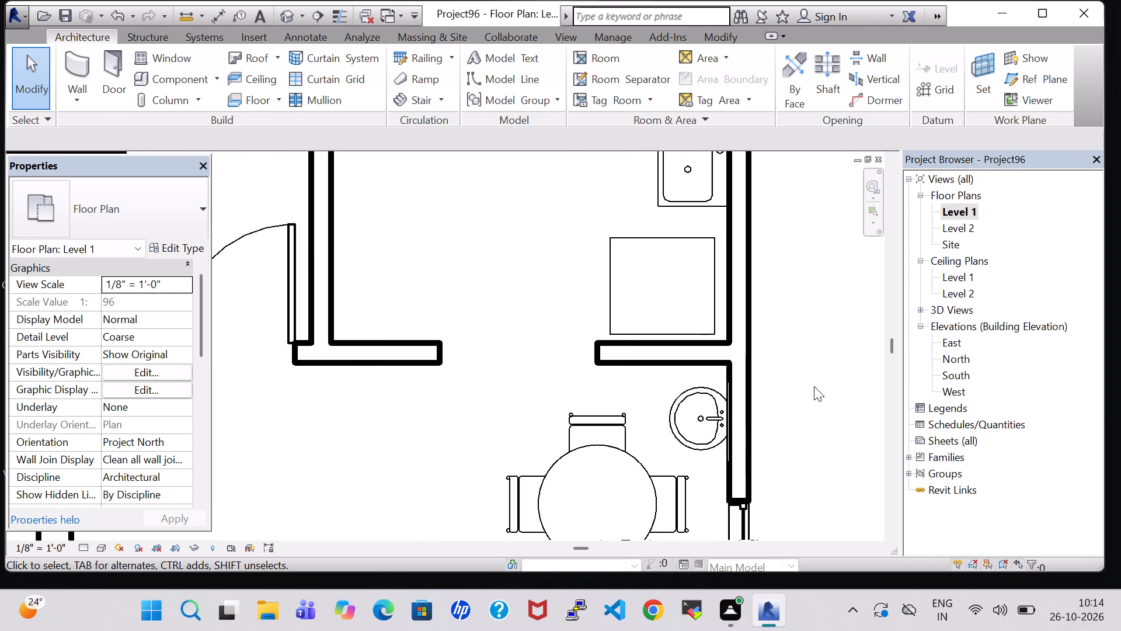
middle_drag(814, 386, 782, 261)
scroll(775, 302, up, 4)
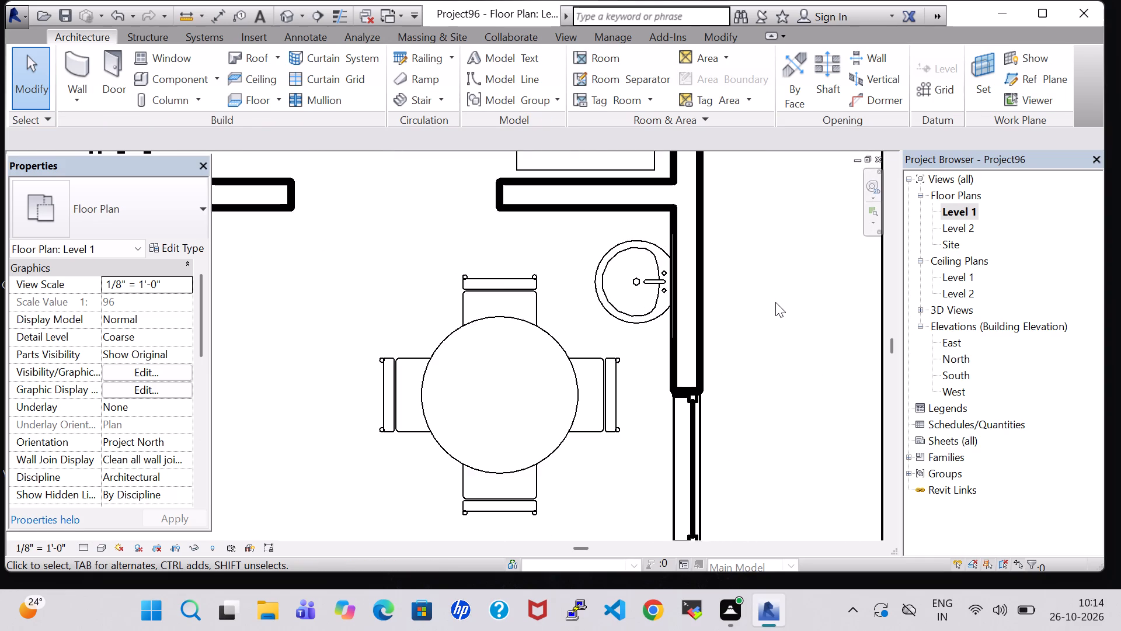
middle_drag(775, 302, 818, 363)
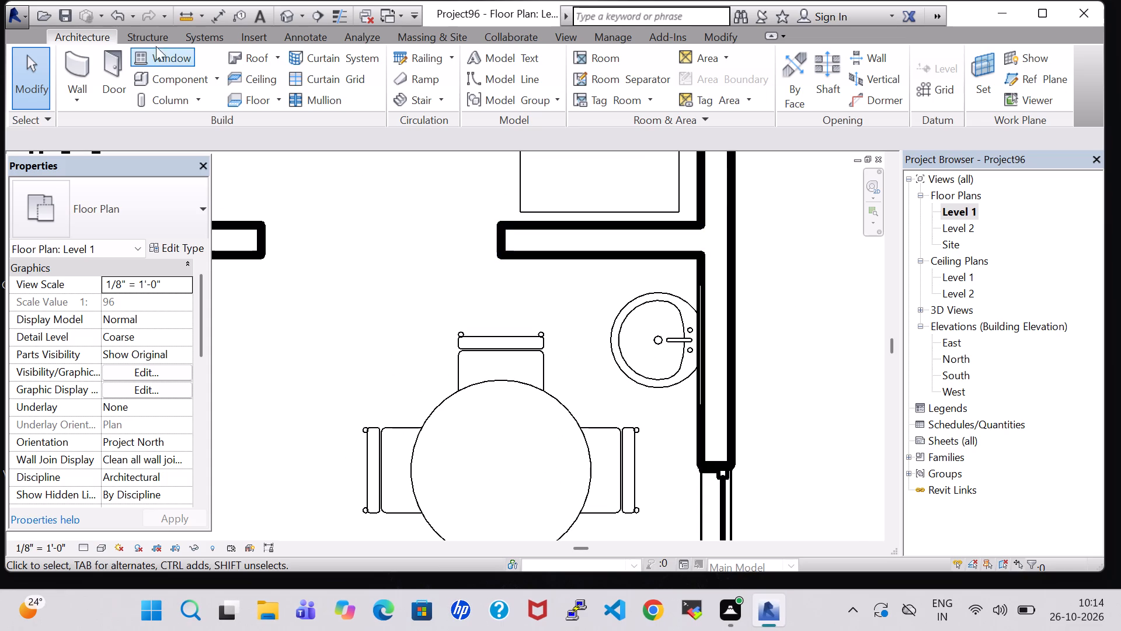
click(281, 17)
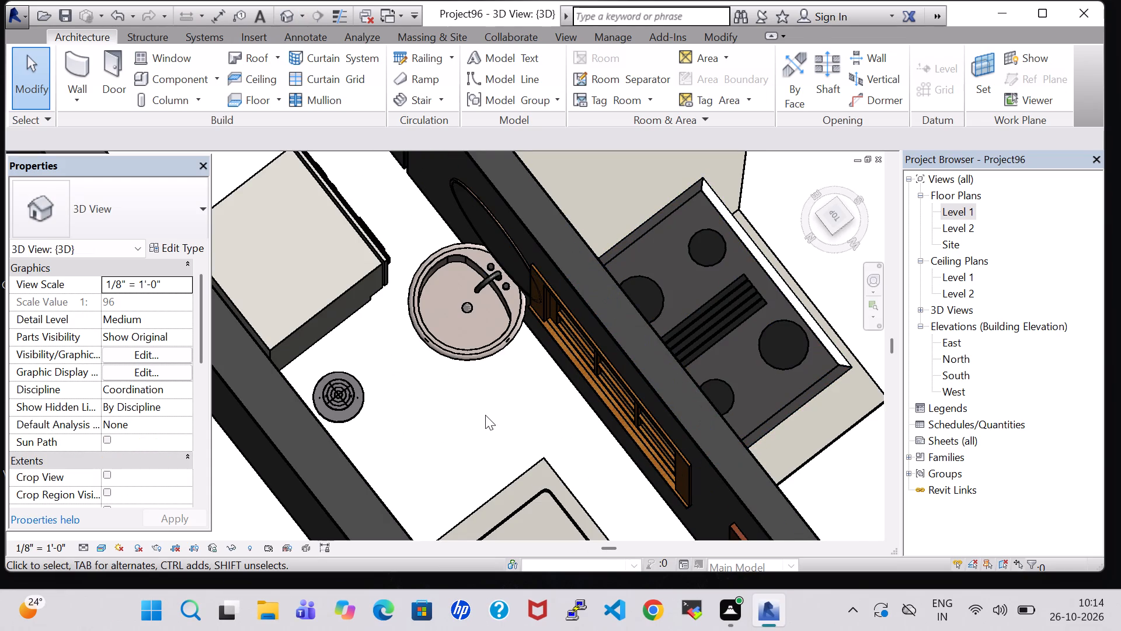
scroll(532, 410, down, 7)
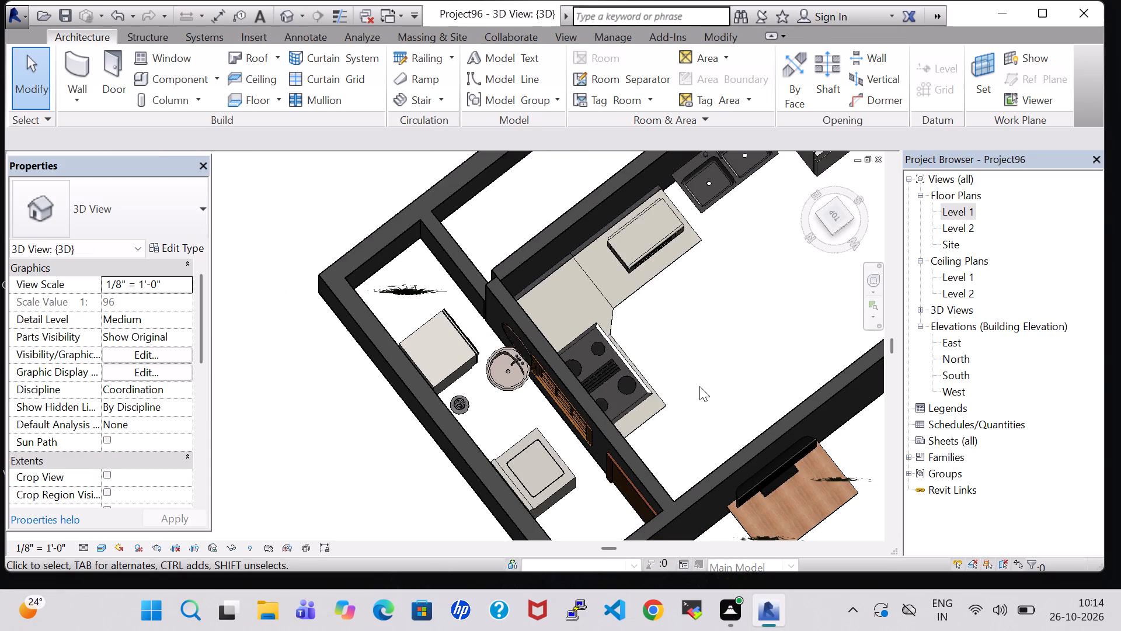
middle_drag(699, 386, 322, 307)
middle_drag(558, 321, 415, 594)
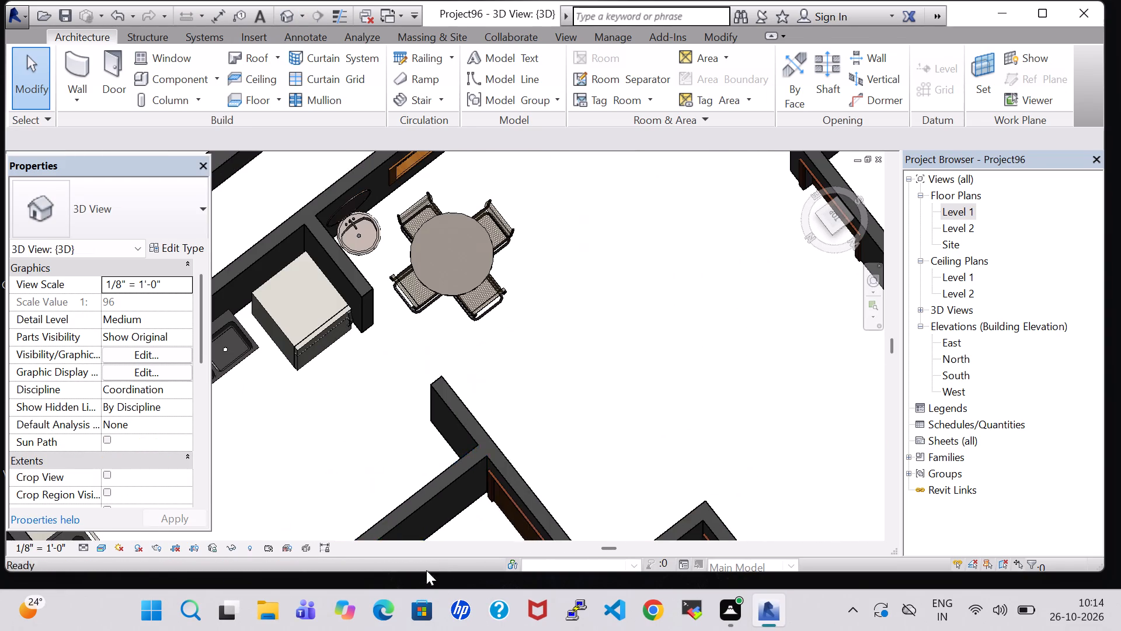
shift+middle_drag(510, 389, 497, 330)
shift+middle_drag(495, 316, 493, 272)
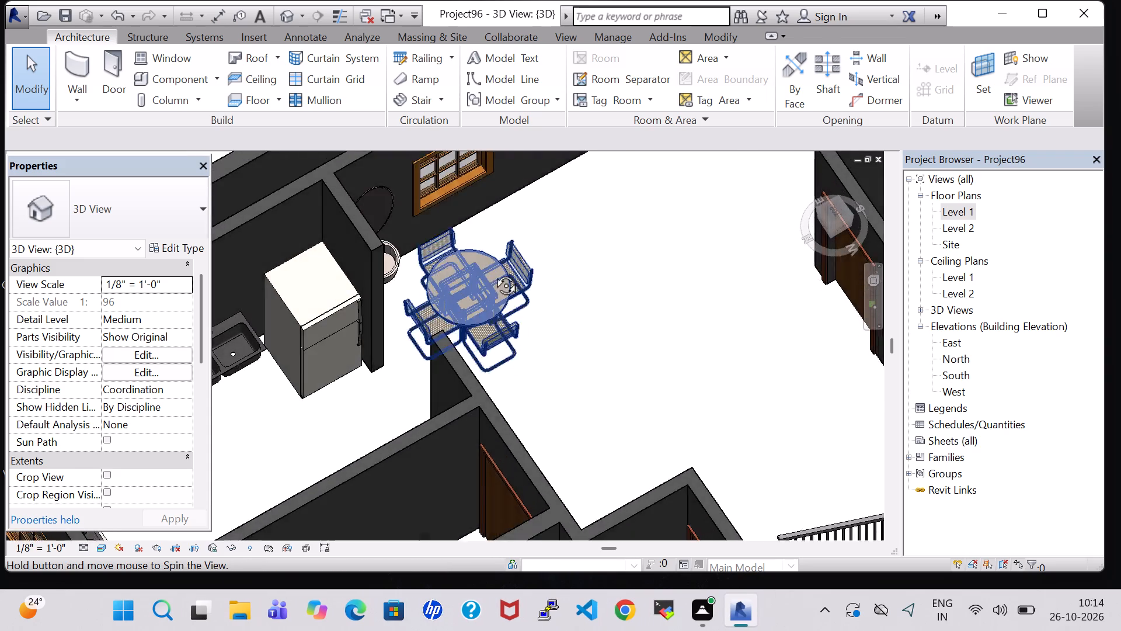
shift+middle_drag(493, 272, 427, 235)
scroll(476, 214, up, 3)
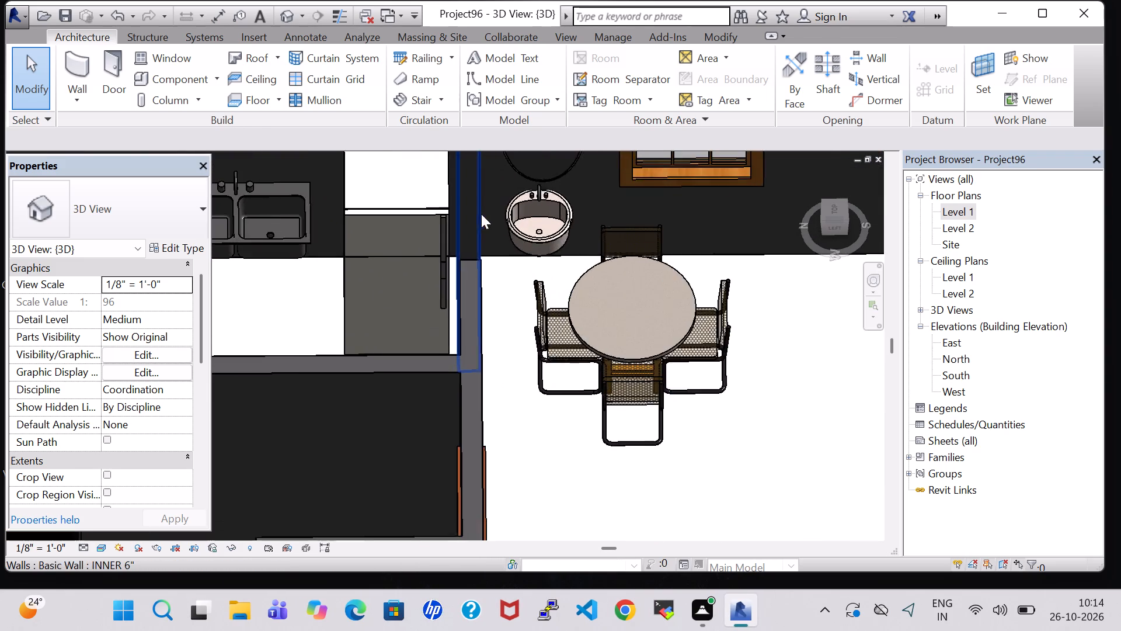
scroll(481, 214, up, 2)
middle_drag(661, 212, 654, 340)
double_click(951, 216)
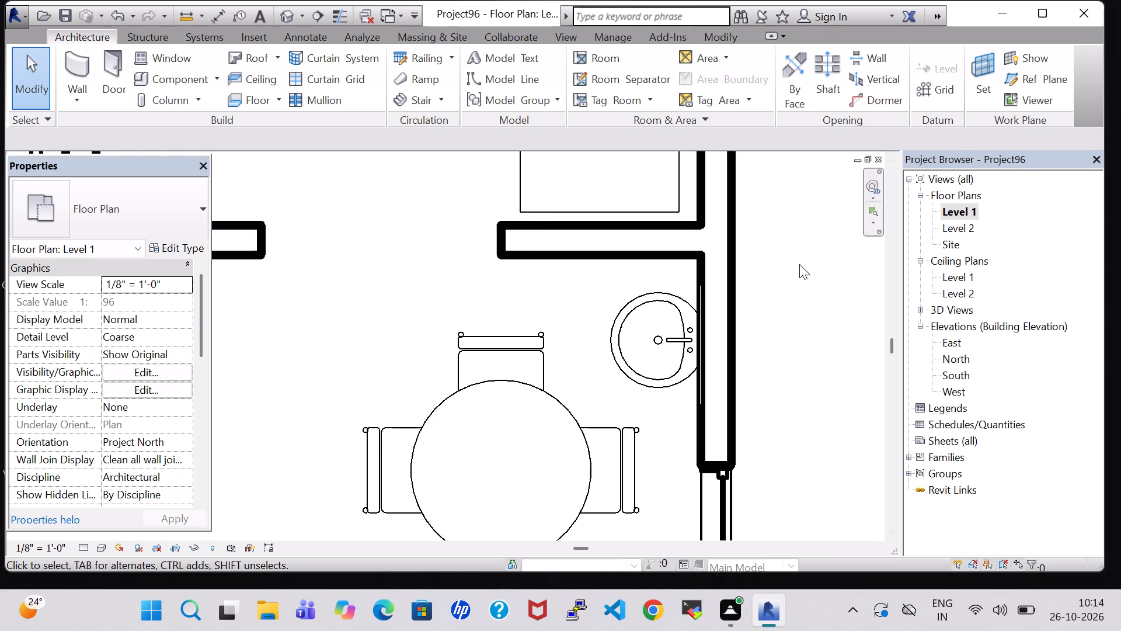
Nudge the round dining table slightly southwest and change it to the 60" Diameter type.
scroll(770, 276, down, 3)
click(794, 332)
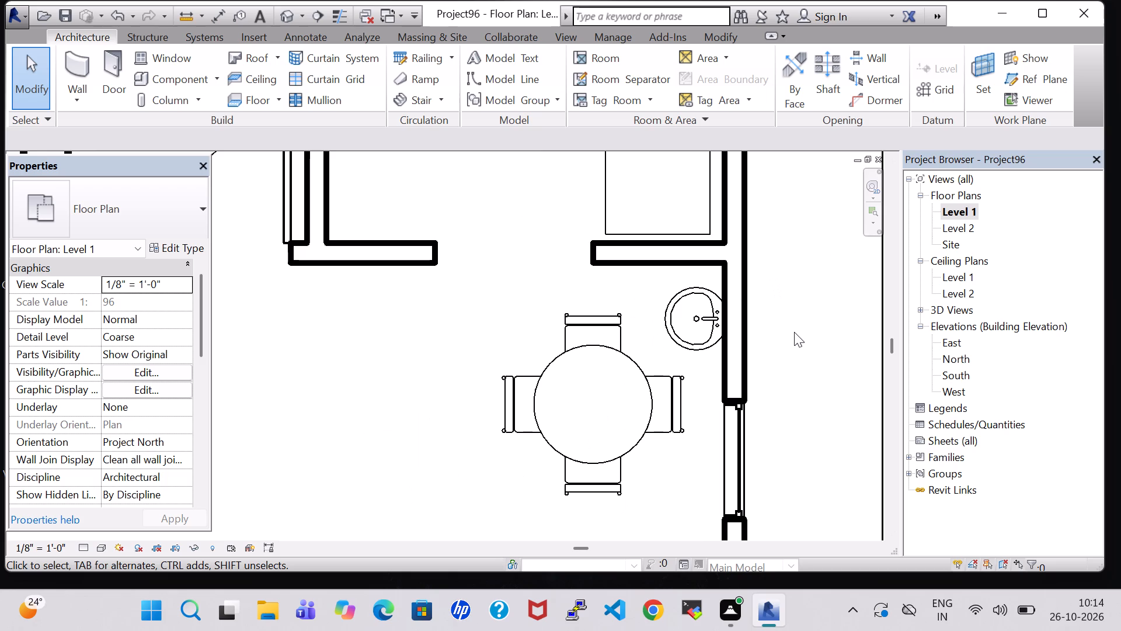
click(601, 367)
click(601, 348)
key(Down)
key(Left)
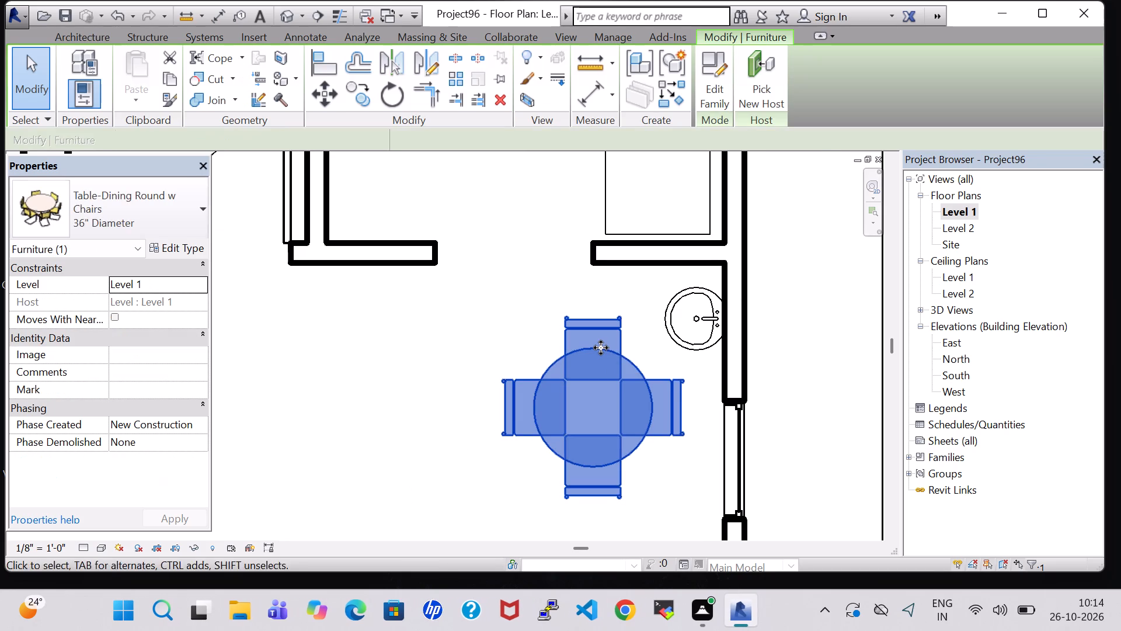
click(187, 244)
click(548, 133)
click(510, 158)
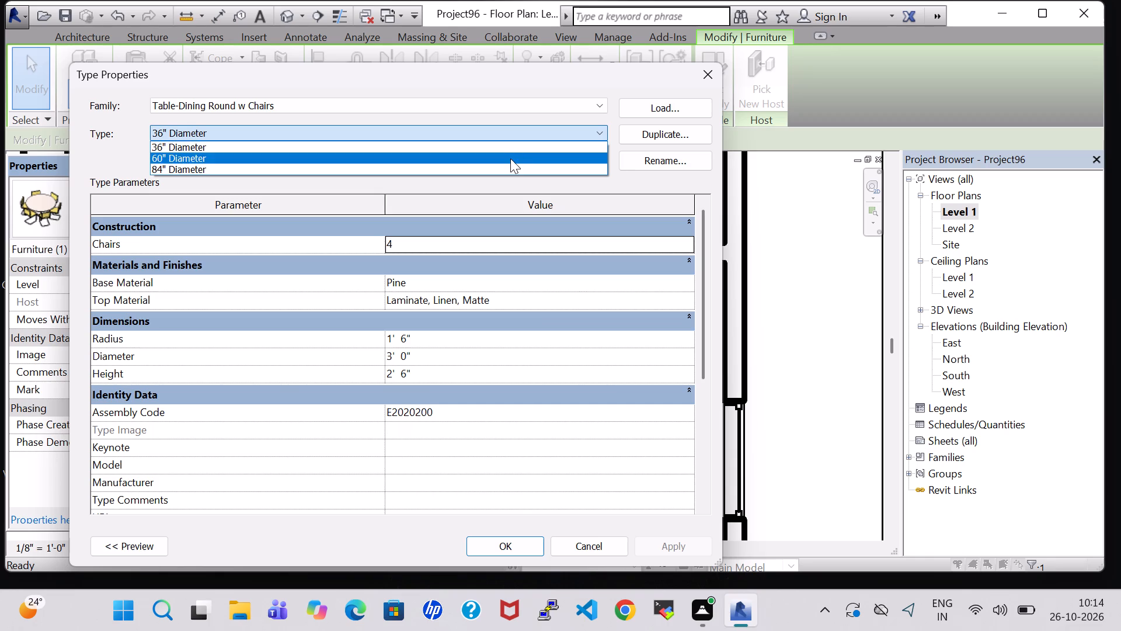
click(526, 542)
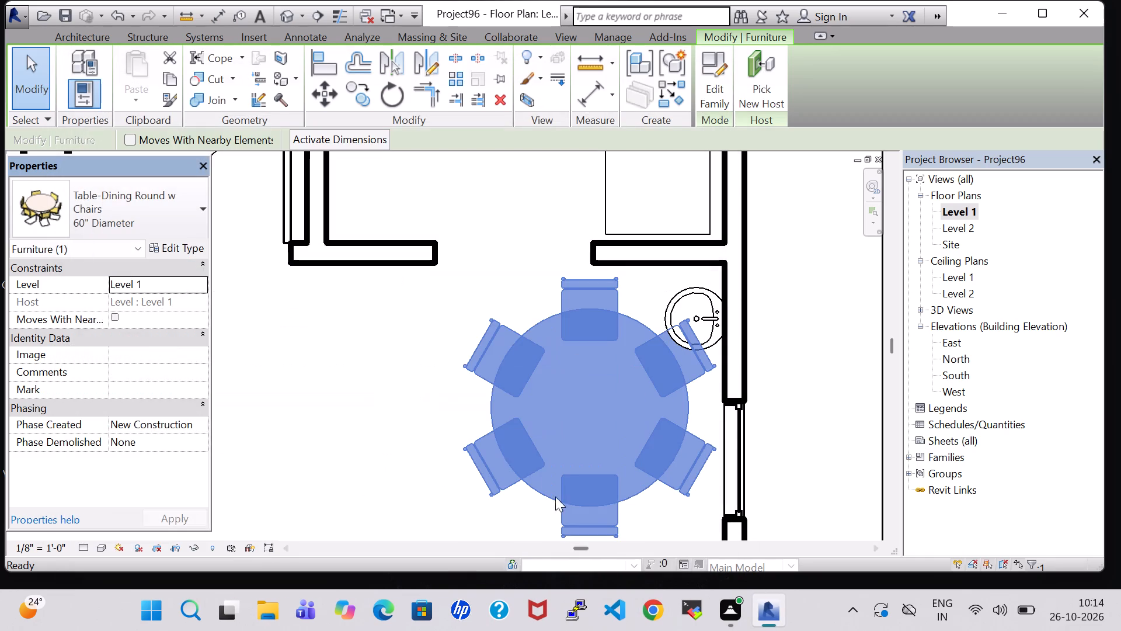
Shift the 60" round dining table southwest in small nudges so its chairs stand clear of the round sink.
click(406, 407)
click(486, 403)
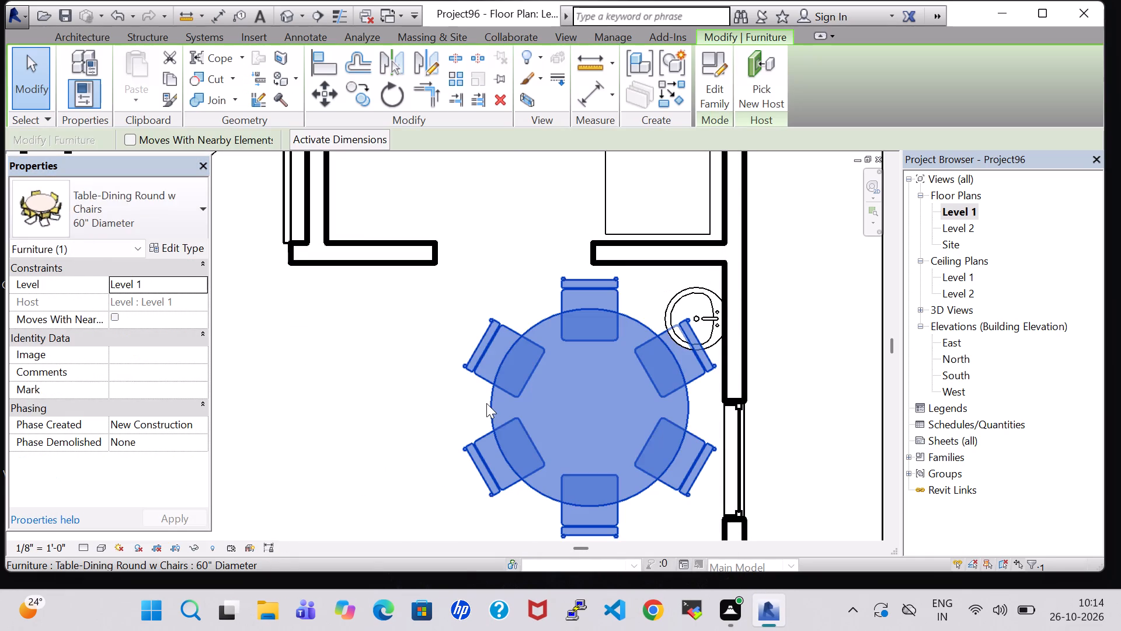
key(Left)
key(Left)
key(Left)
key(Left)
key(Left)
key(Left)
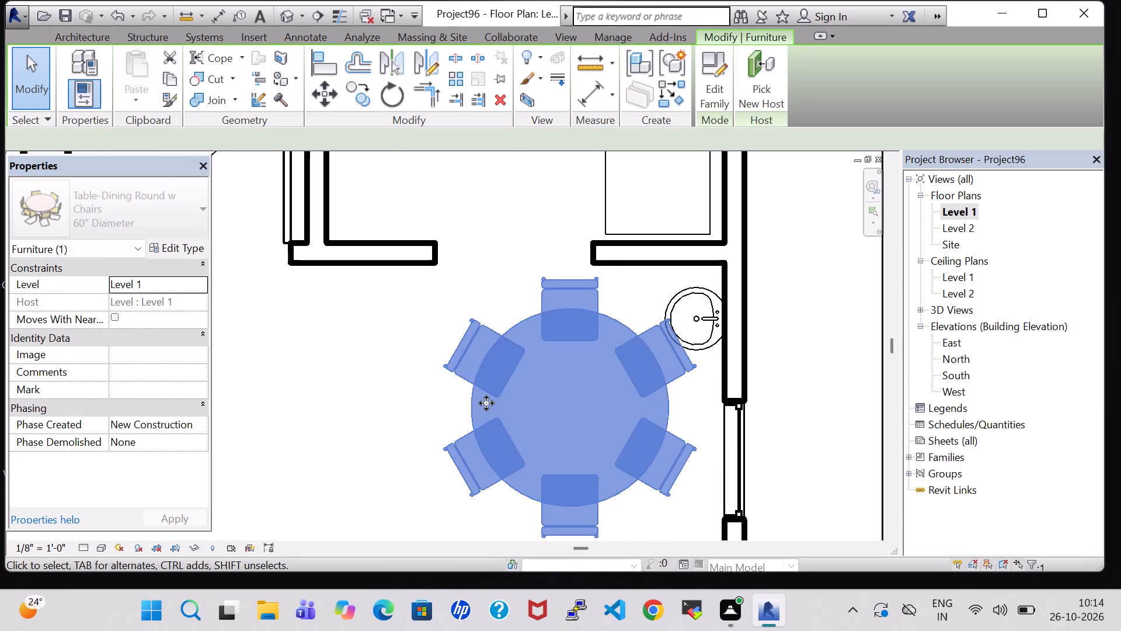
key(Left)
key(Left)
key(Down)
key(Down)
key(Down)
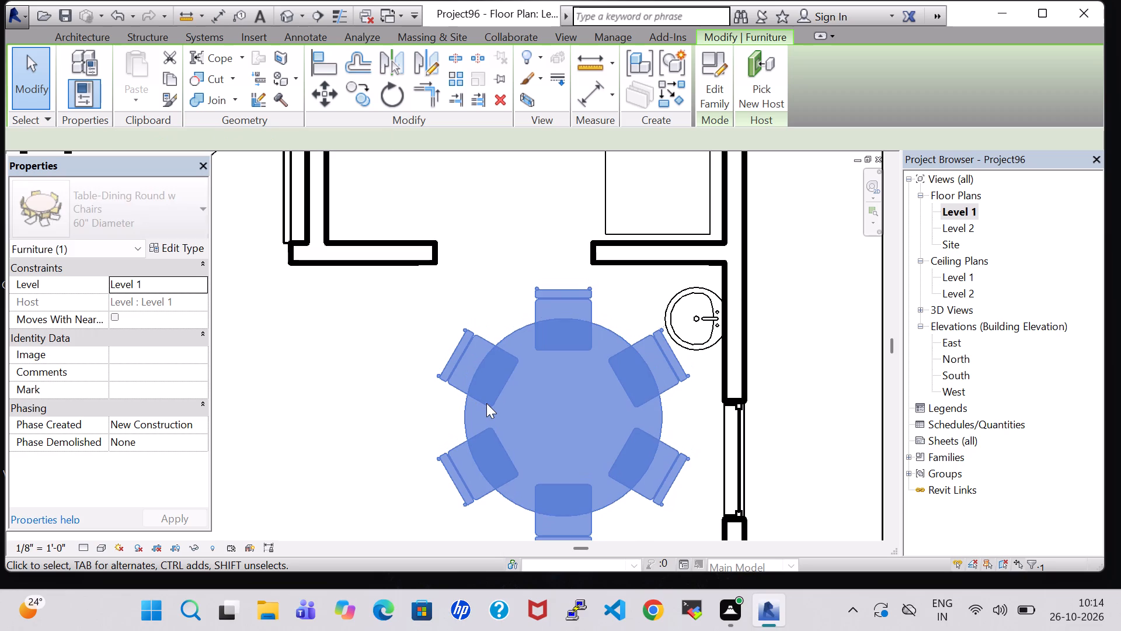
key(Down)
key(Down)
key(Down)
key(Down)
scroll(765, 389, down, 9)
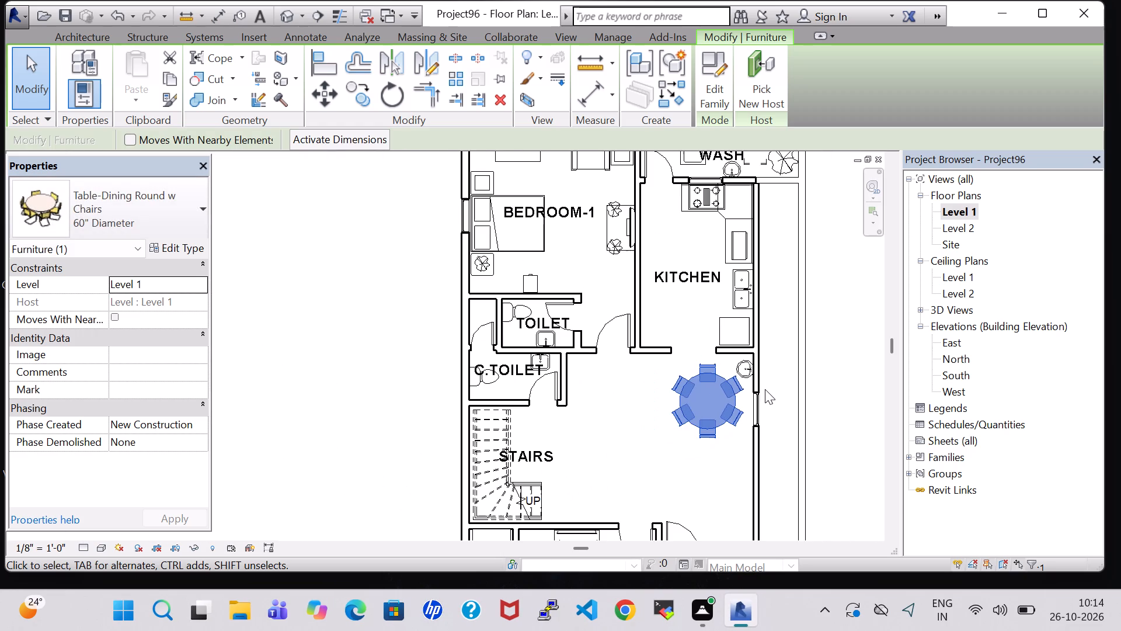
middle_drag(785, 413, 799, 374)
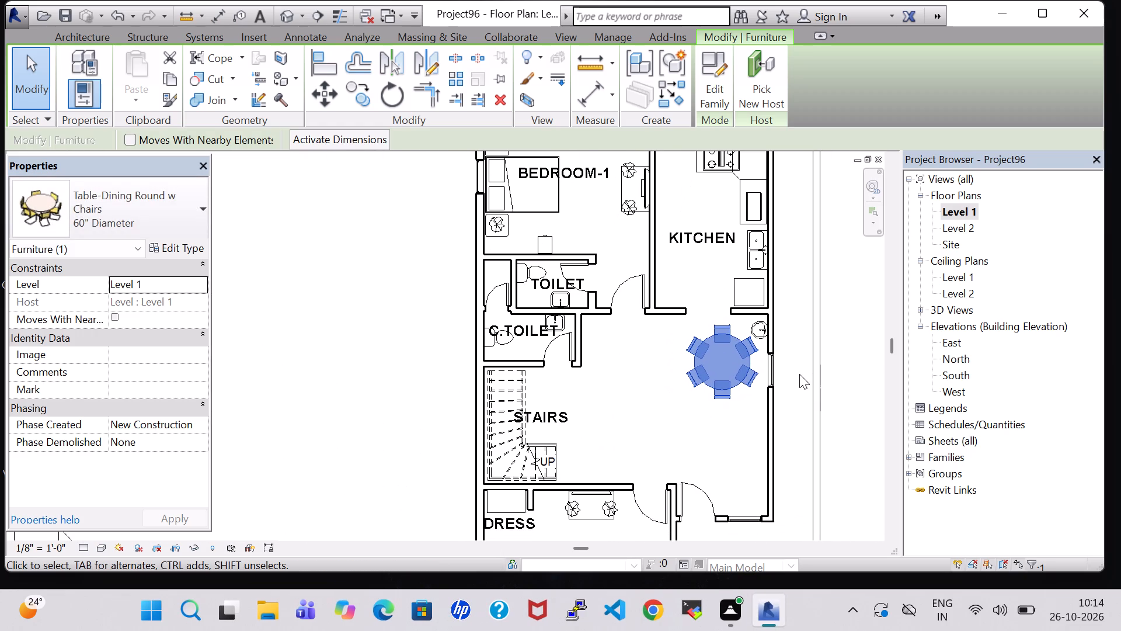
key(Down)
key(Down)
key(Left)
key(Left)
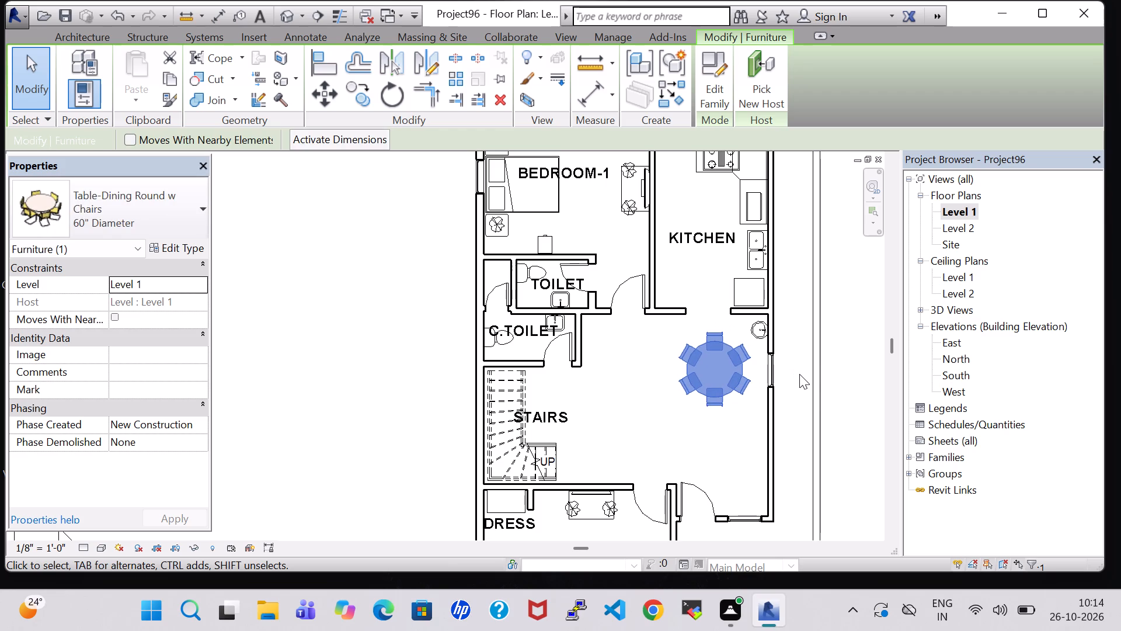
key(Down)
key(Down)
click(799, 374)
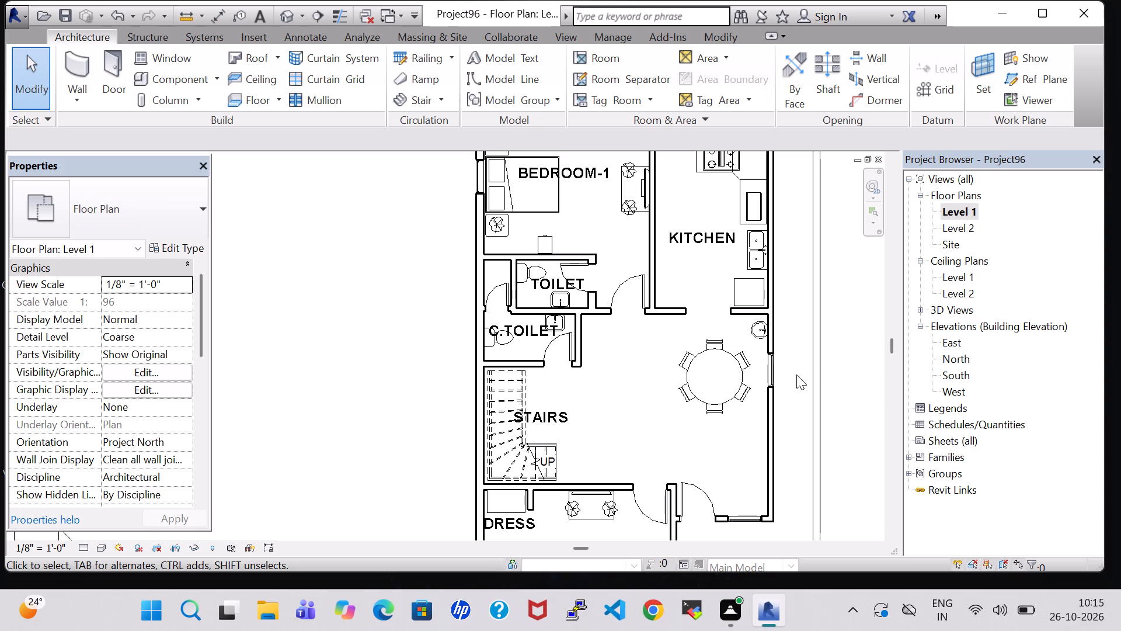
Nudge the 60" round dining table slightly back to the northeast, nearer the sink and east wall.
scroll(796, 375, down, 1)
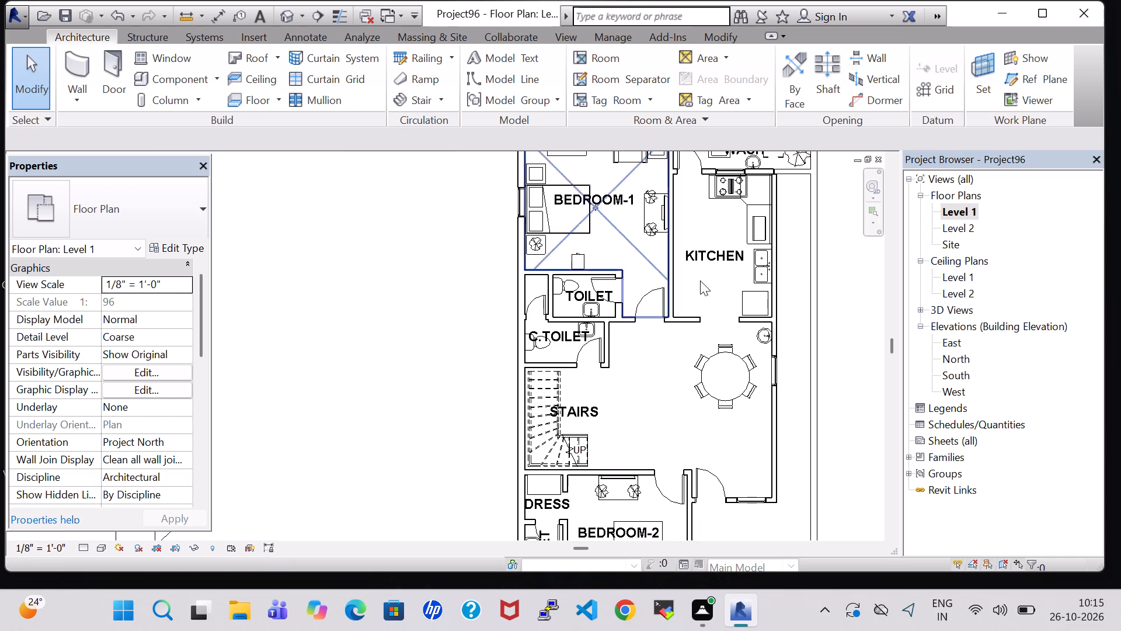
click(737, 365)
key(Up)
key(Up)
key(Right)
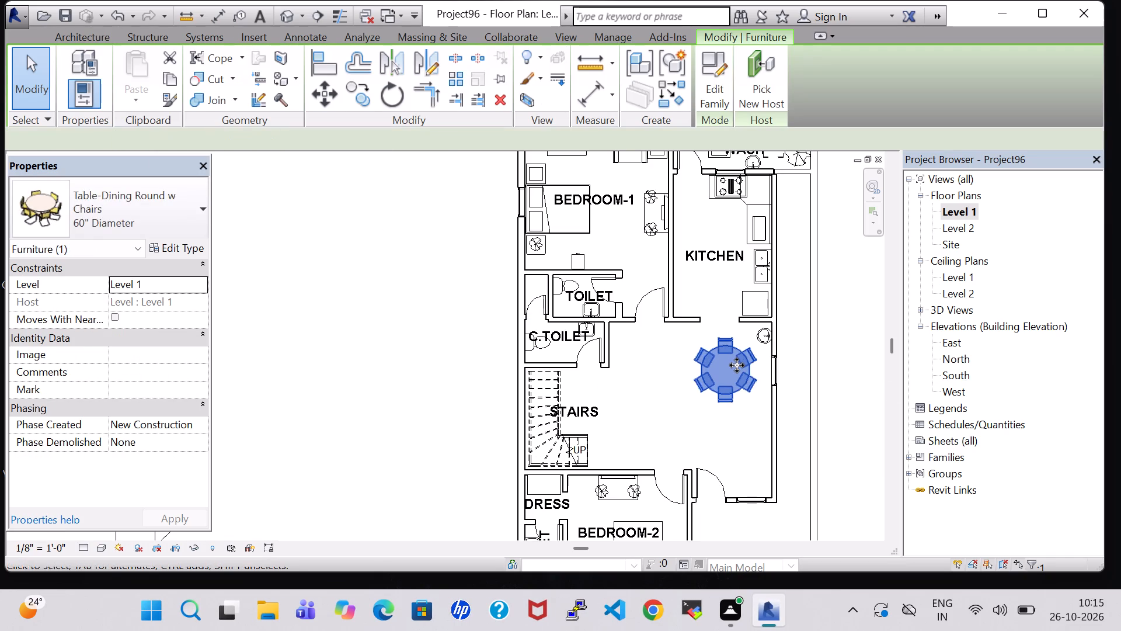
key(Right)
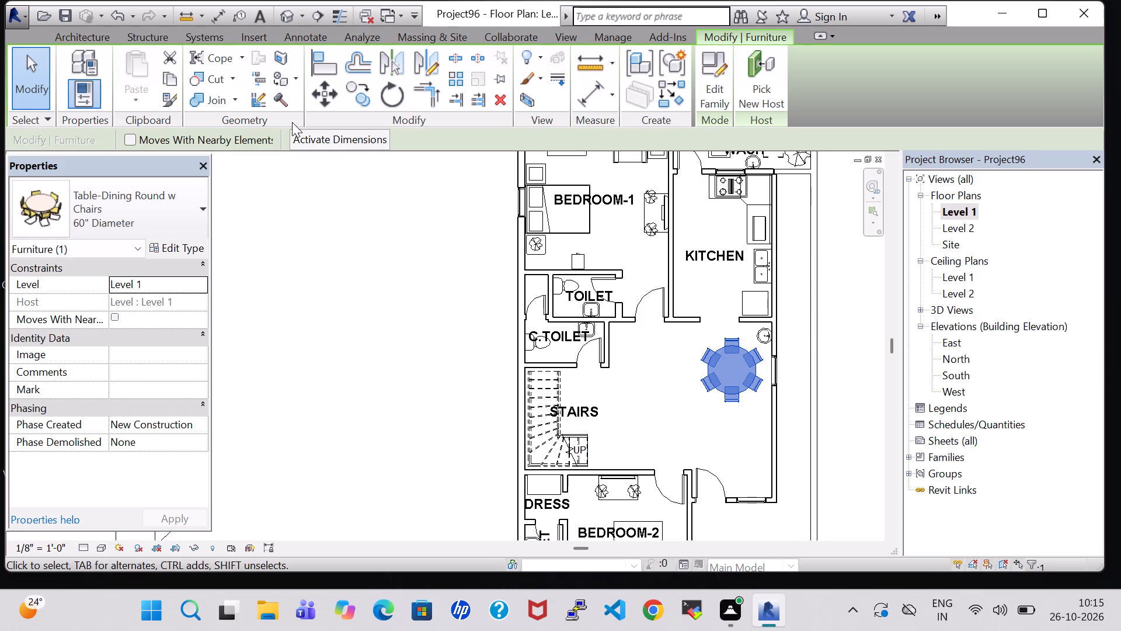
Load the Sofa-Corbu family from the Furniture Seating library for placement as a component.
click(79, 43)
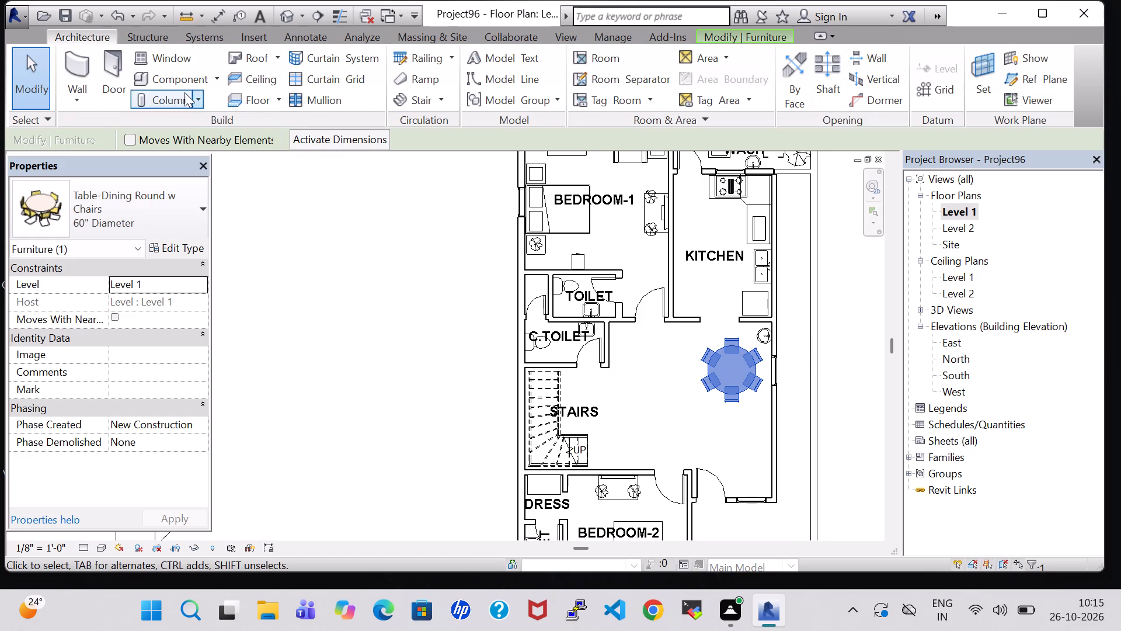
click(181, 78)
click(714, 89)
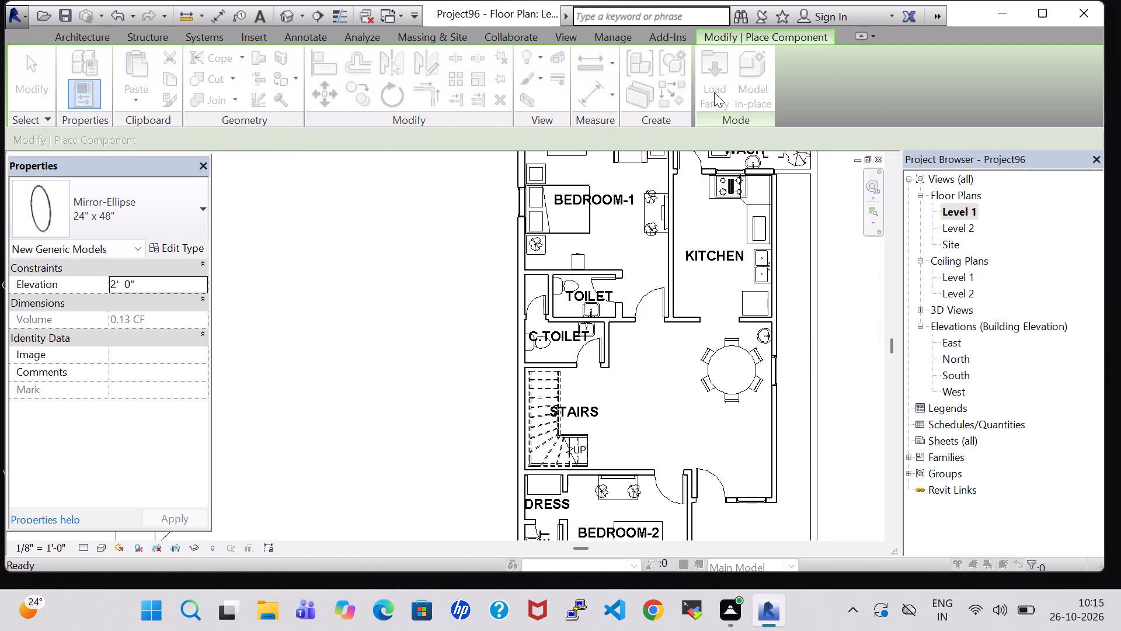
double_click(662, 386)
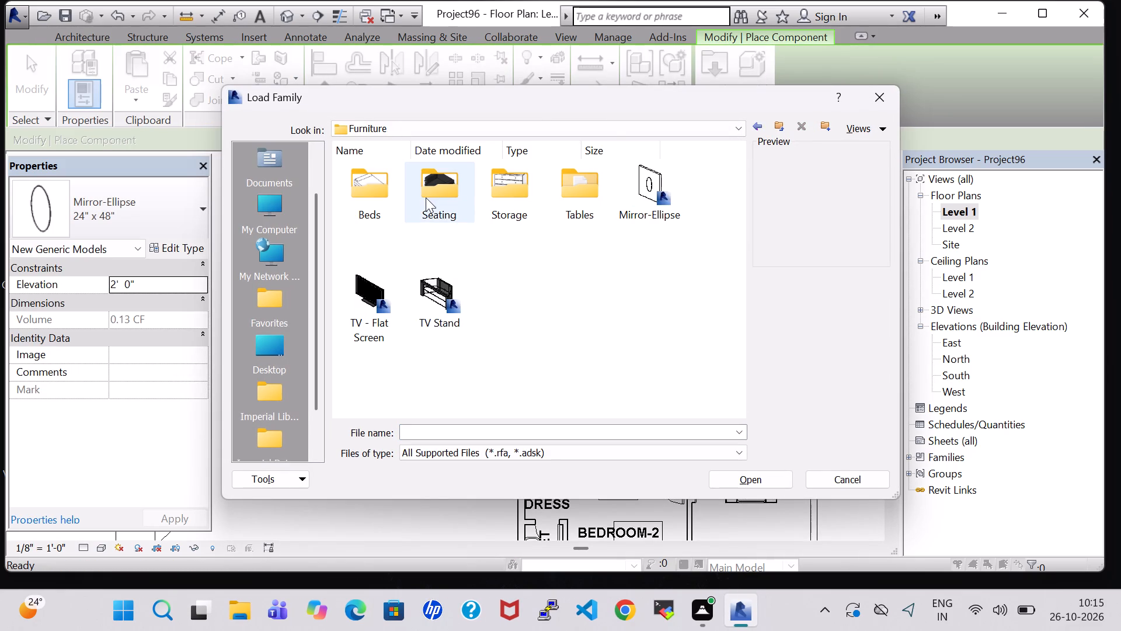
double_click(426, 197)
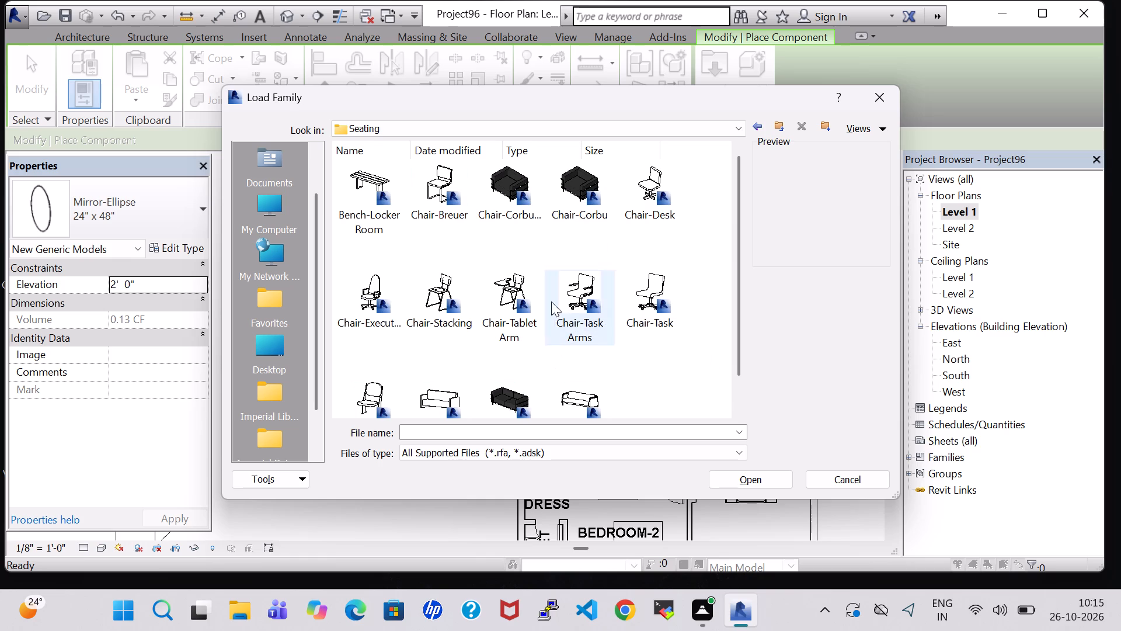
click(514, 400)
click(771, 477)
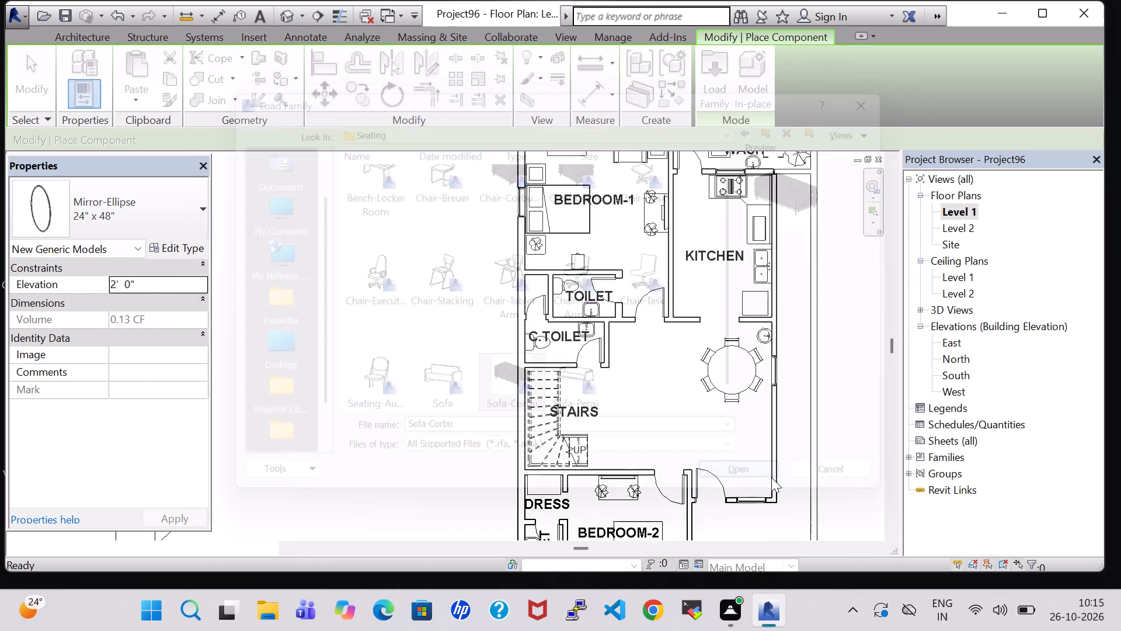
Place the Sofa-Corbu, rotated parallel to the east wall, against that wall south of the round dining table.
key(space)
key(space)
key(space)
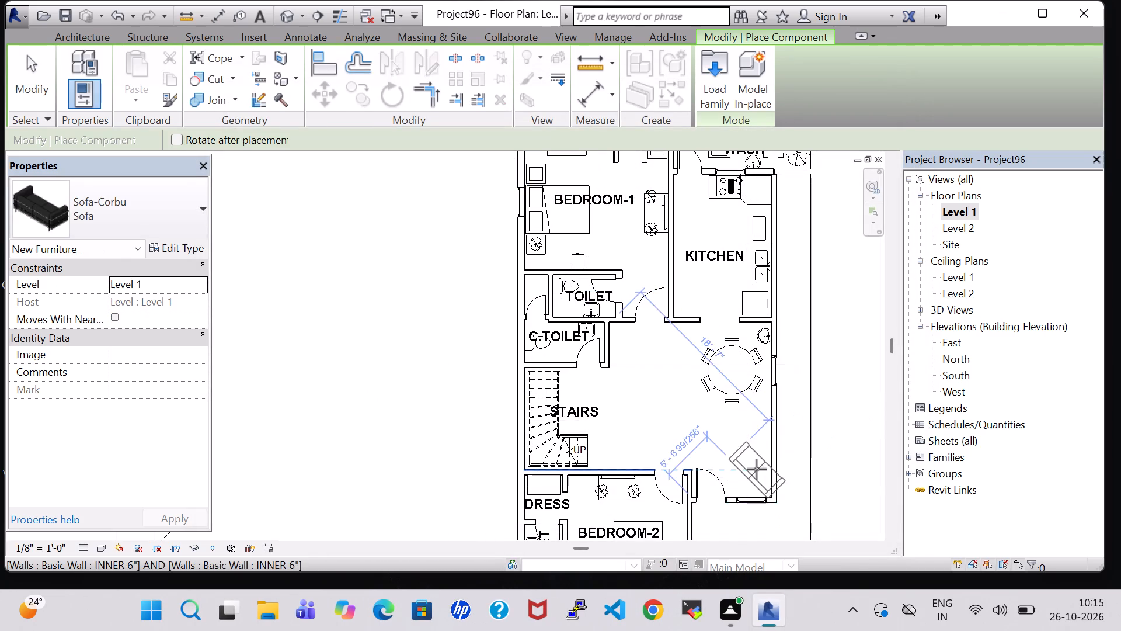
key(space)
key(space)
key(space)
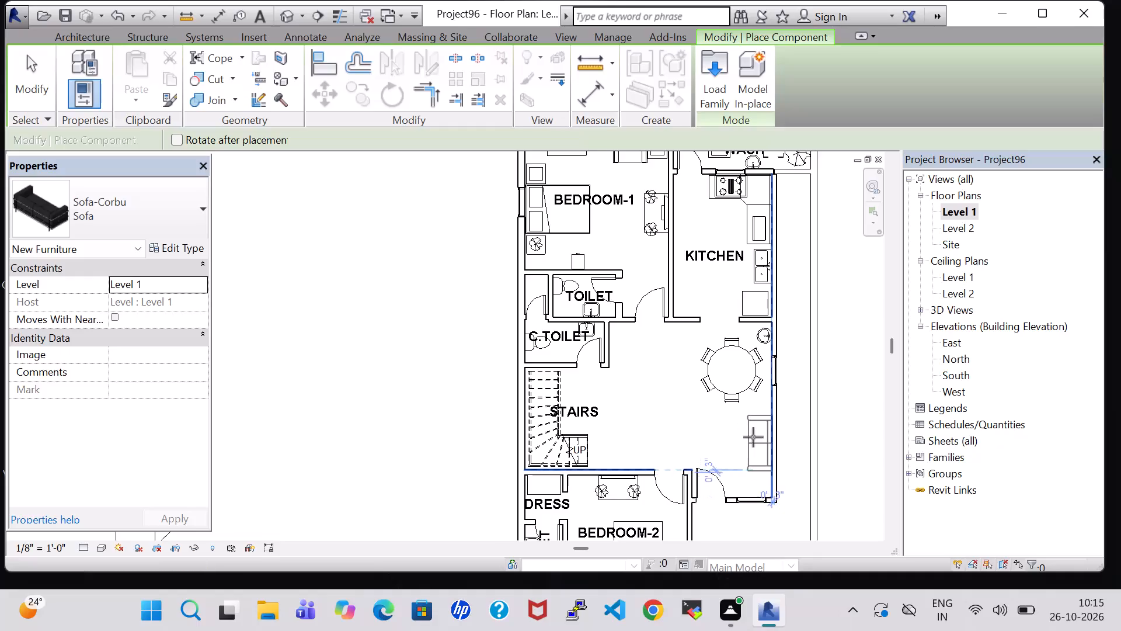
click(753, 436)
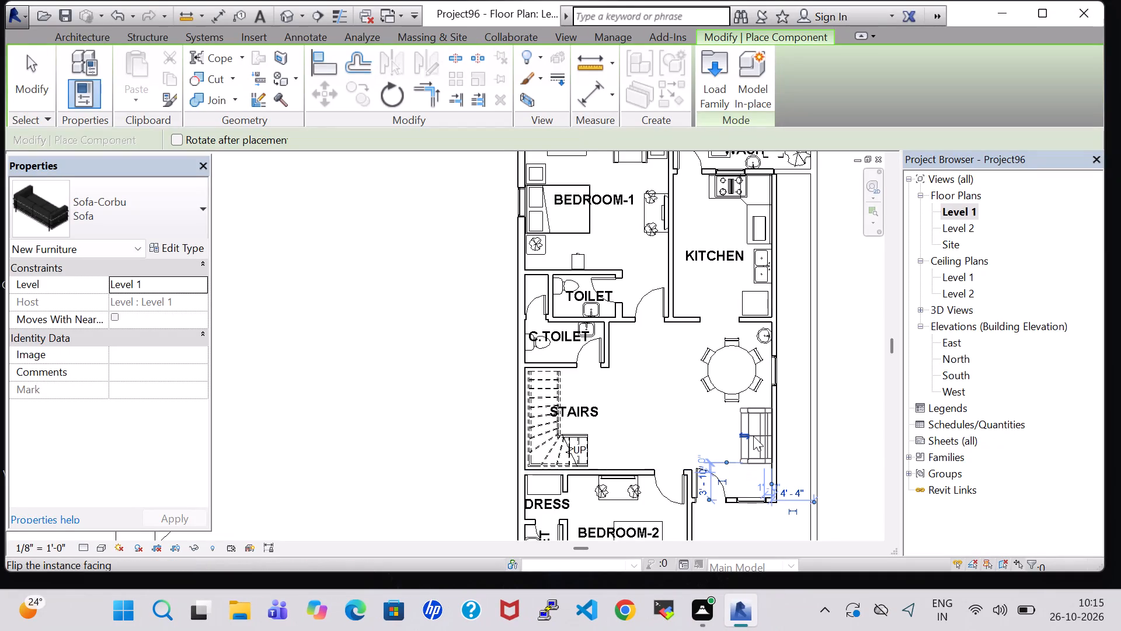
key(Escape)
key(Escape)
Load the Table-Dining Oval family from the Furniture Tables library for placement as a component.
click(159, 79)
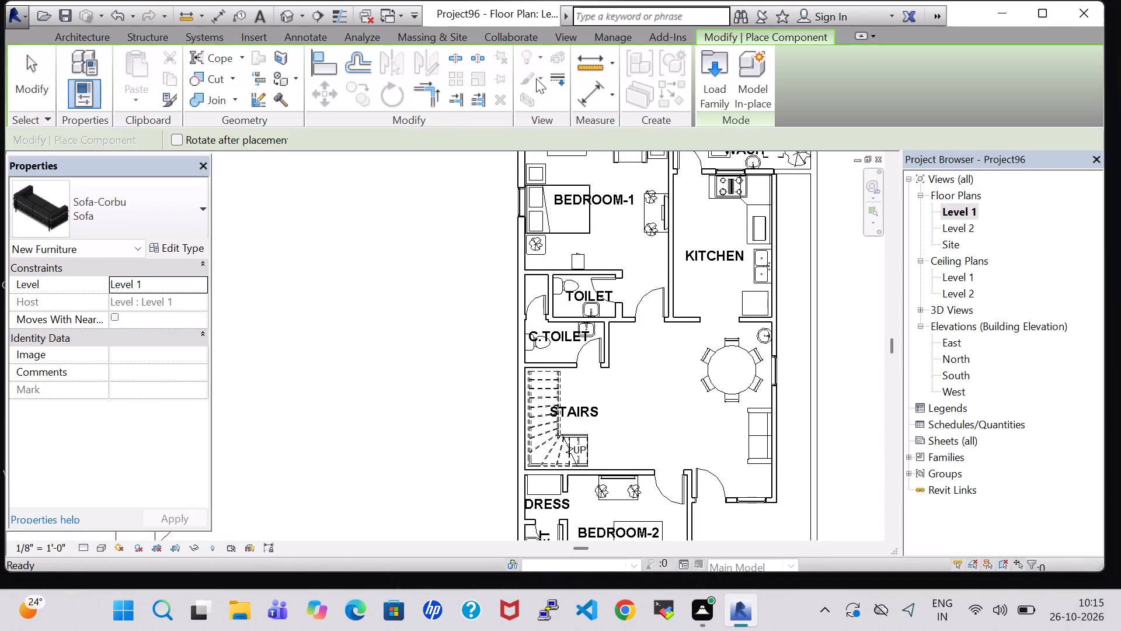
click(701, 79)
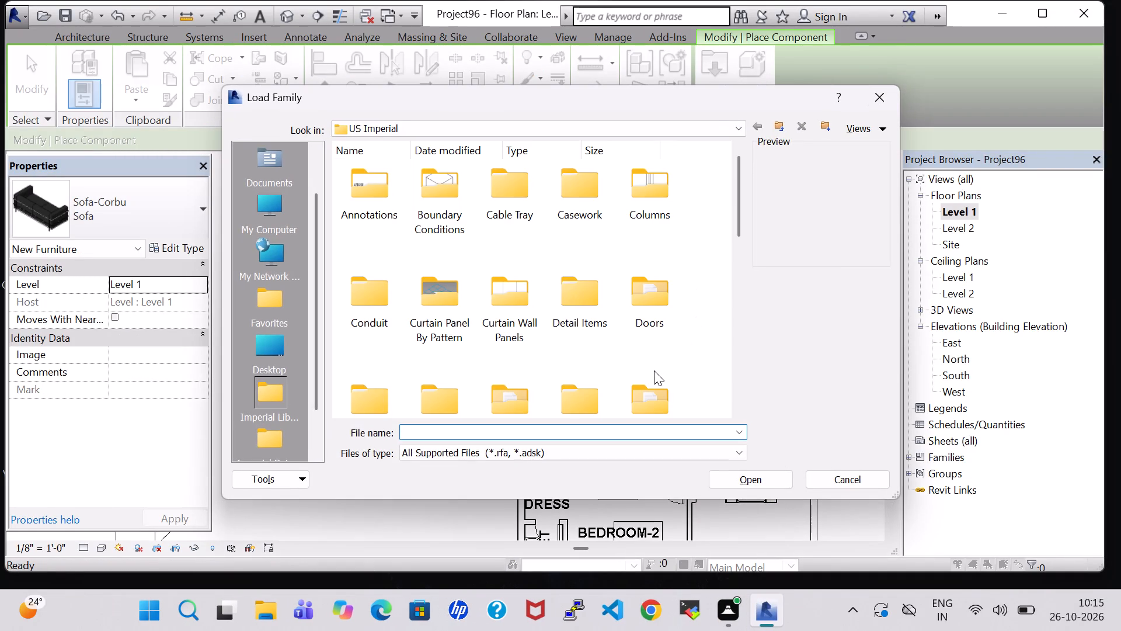
scroll(654, 372, down, 1)
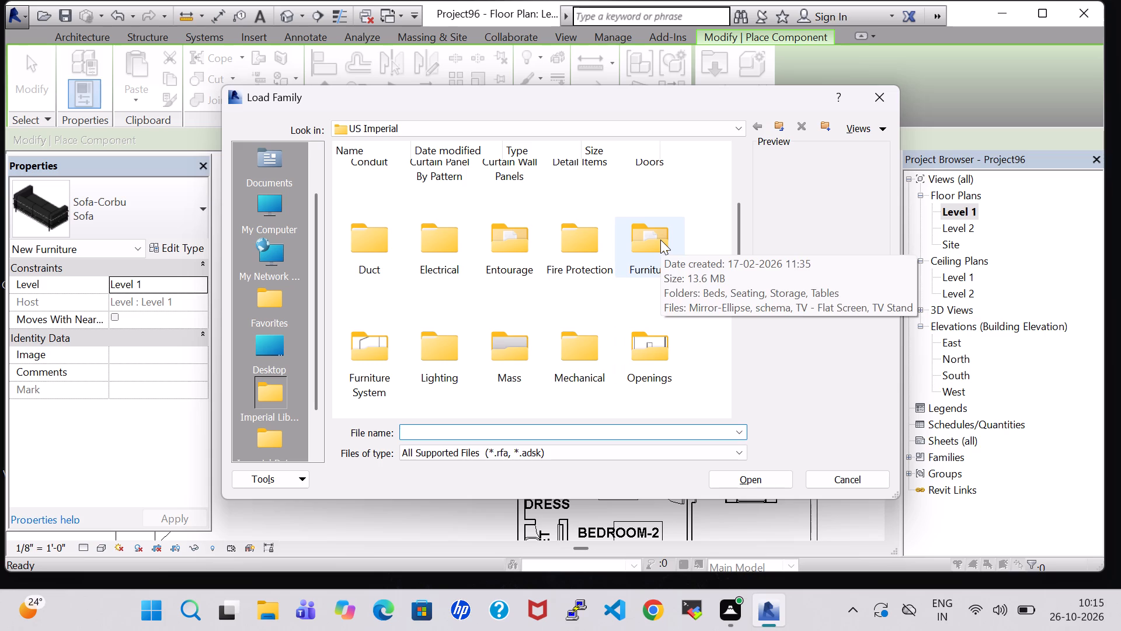
double_click(660, 240)
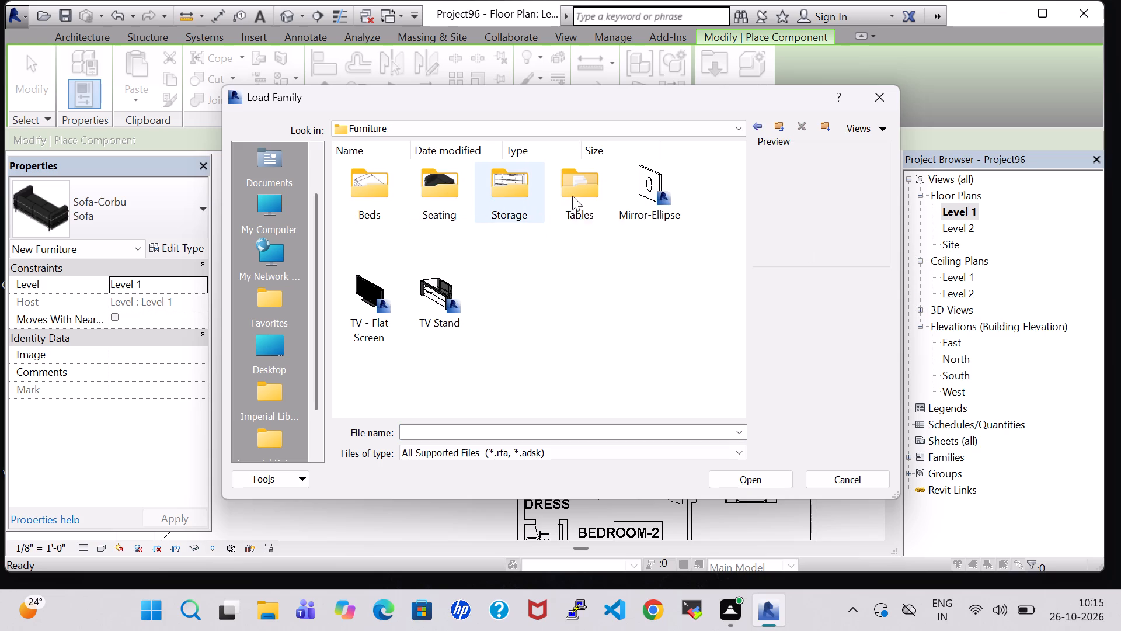
double_click(570, 196)
double_click(595, 204)
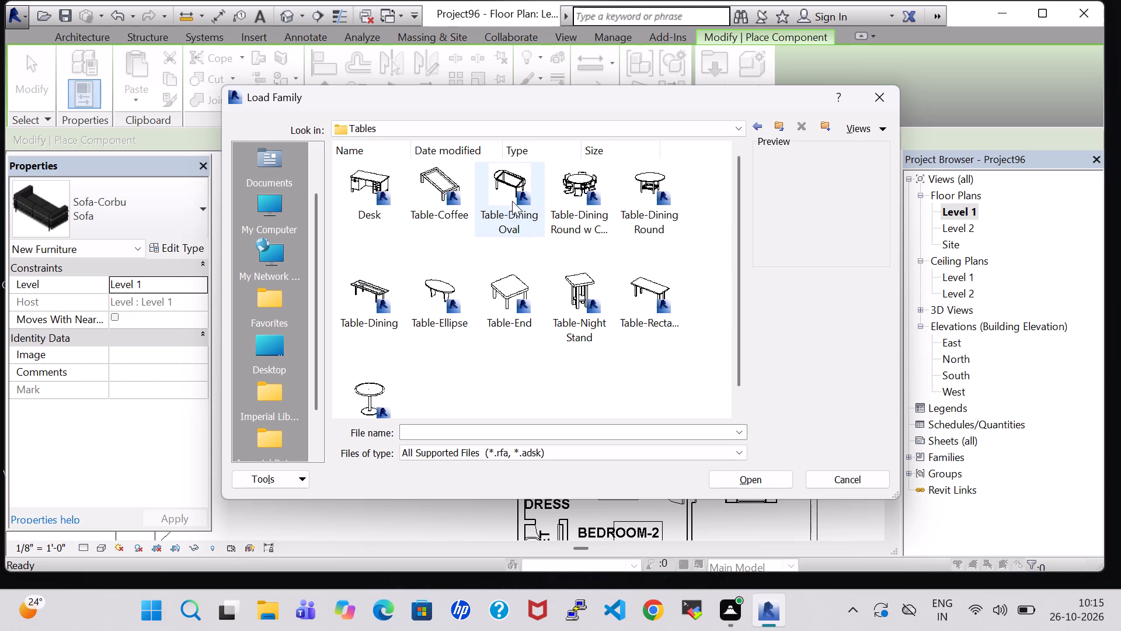
click(499, 192)
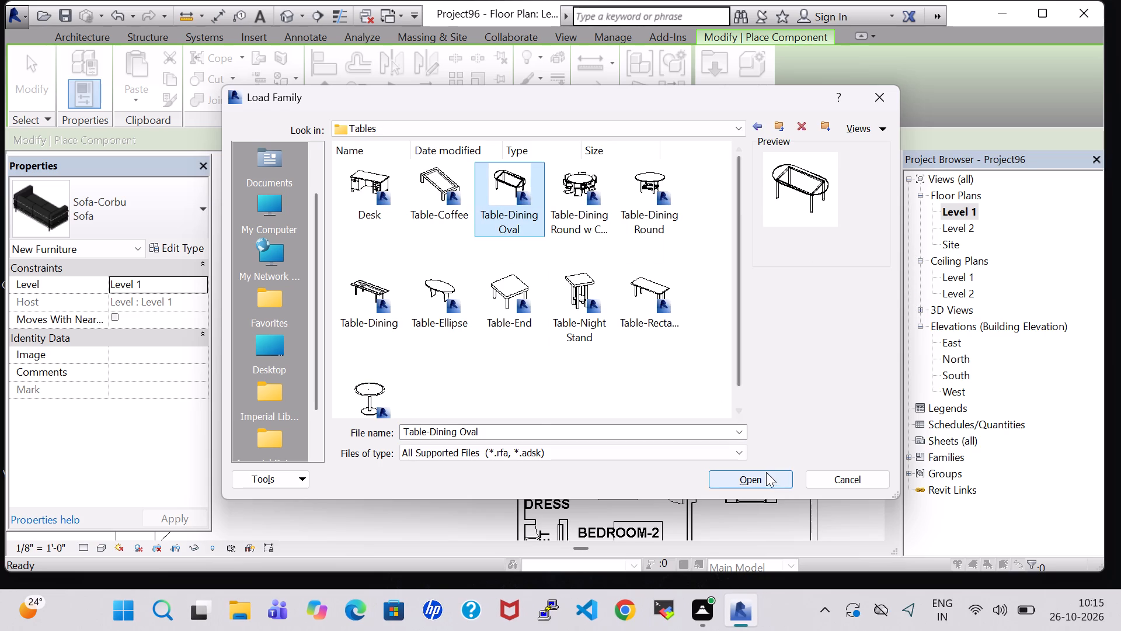
click(768, 480)
Place a 36" x 72" oval table just west of the sofa, with its long side parallel to it.
key(space)
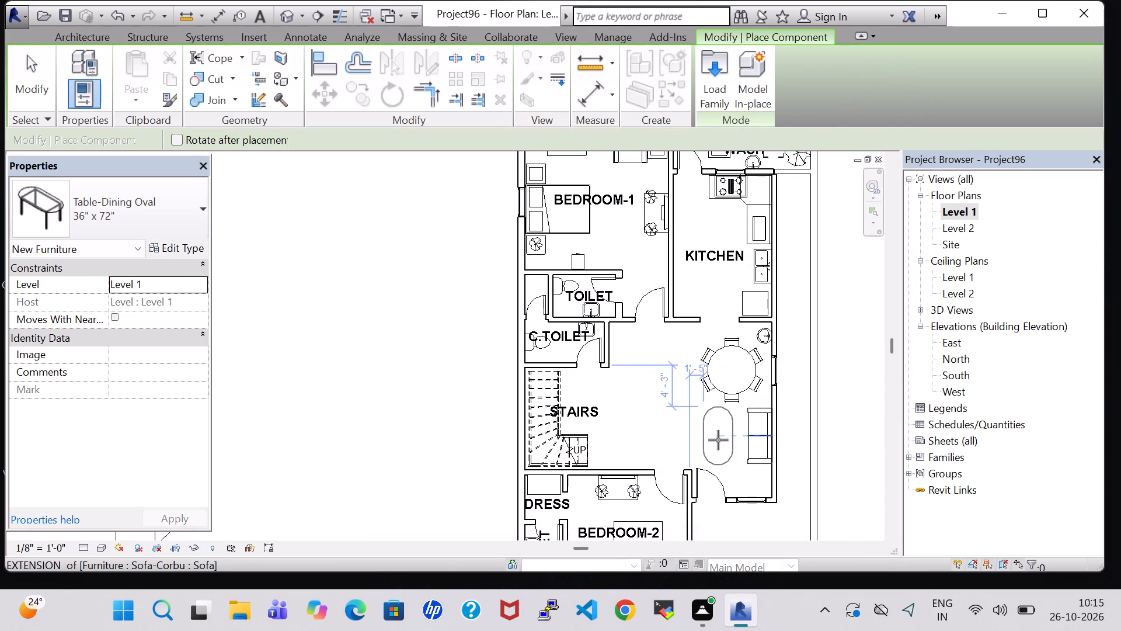
scroll(723, 444, up, 6)
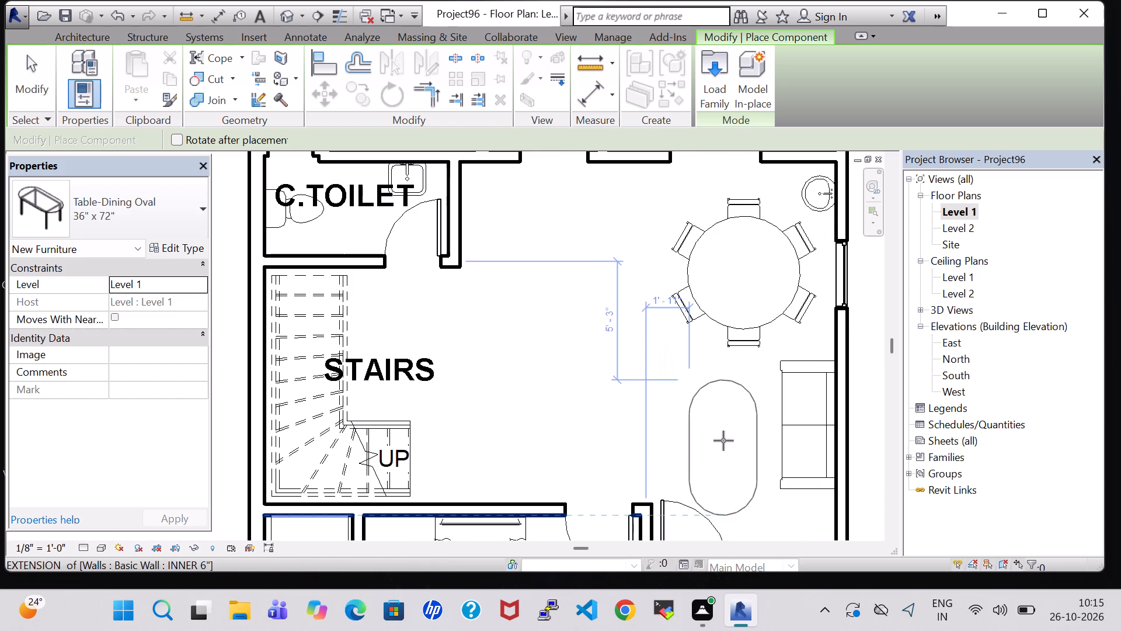
click(729, 438)
key(Escape)
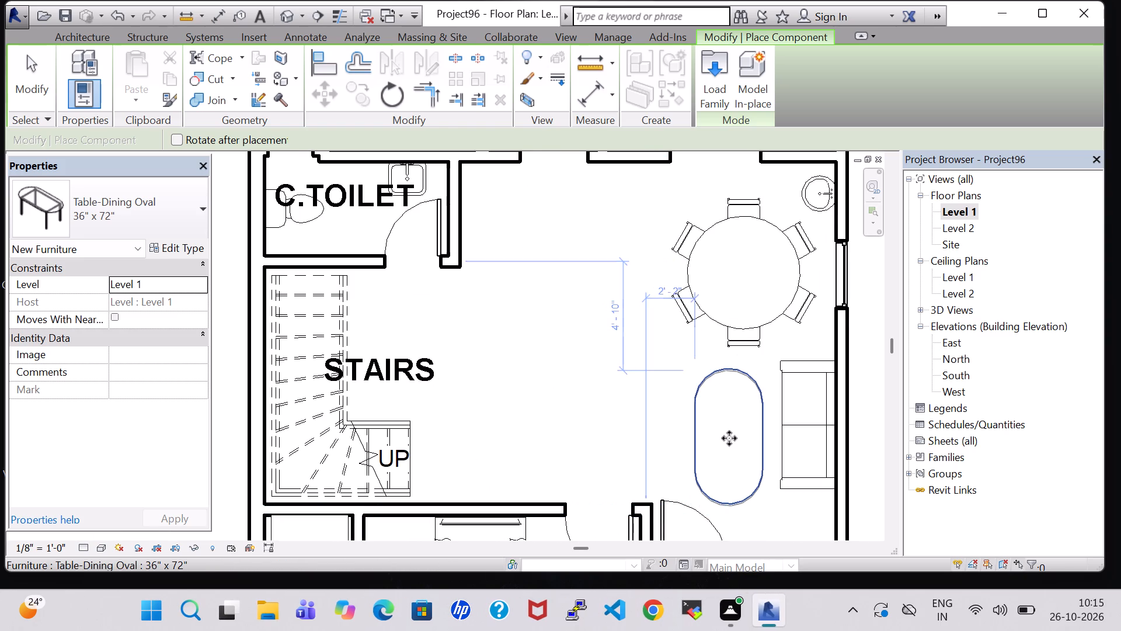
key(Escape)
Change the oval table in front of the sofa to the 36" x 48" type.
click(741, 371)
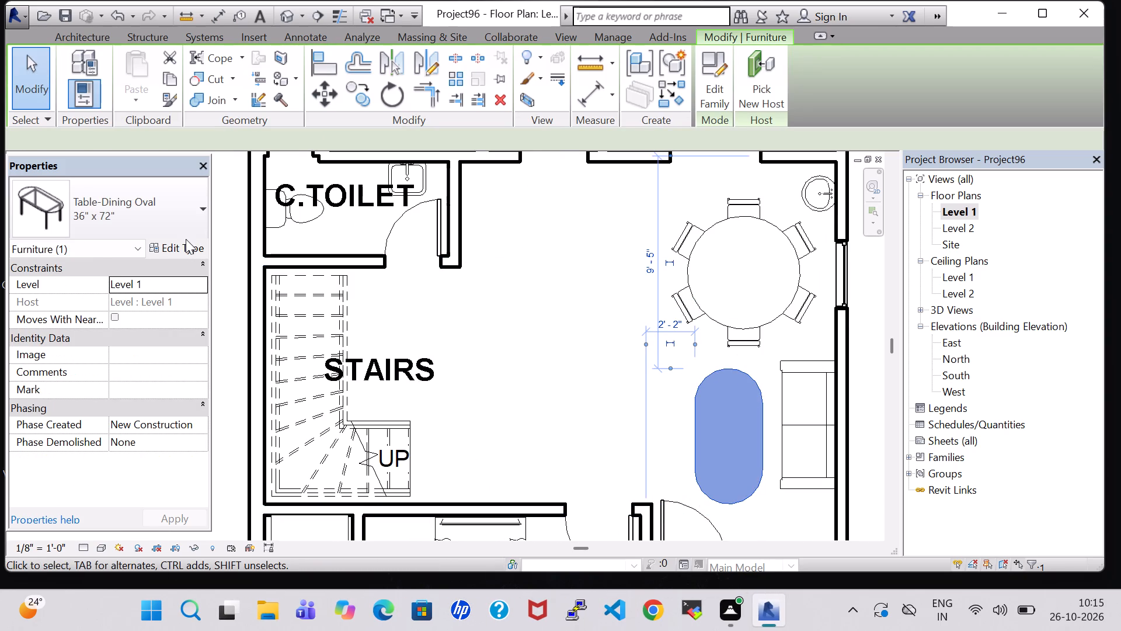
click(187, 244)
click(426, 134)
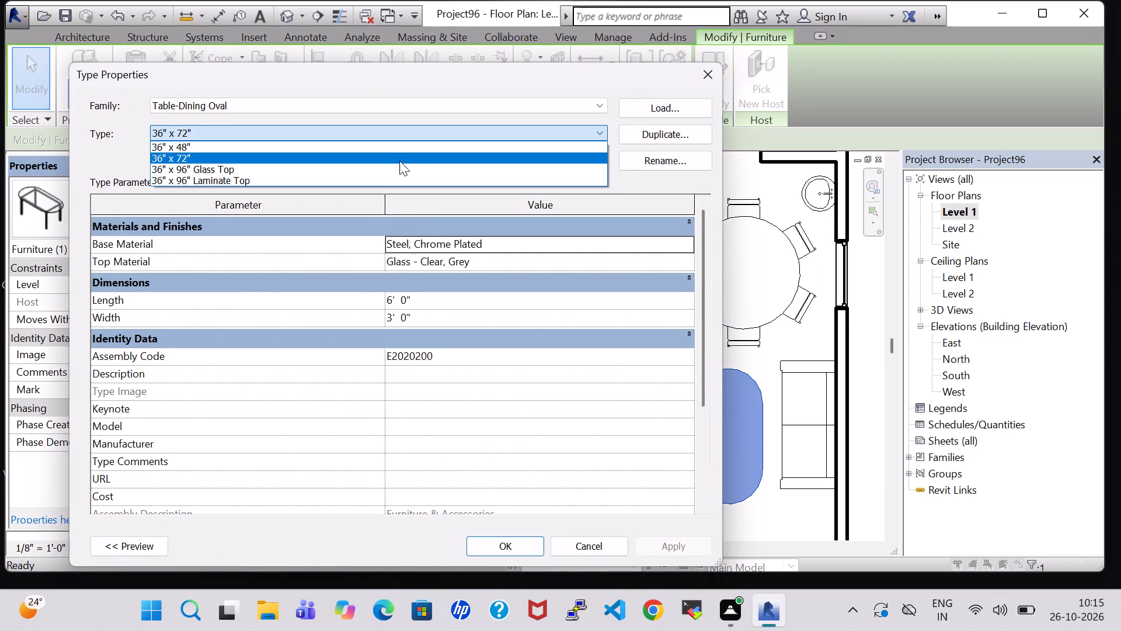
click(400, 150)
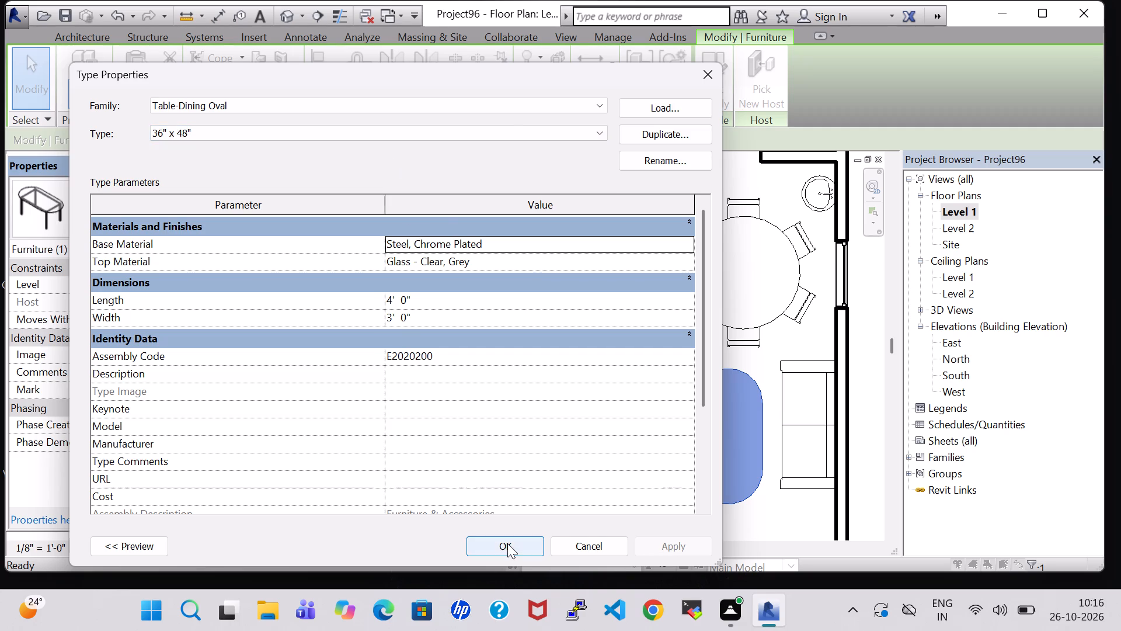
click(507, 543)
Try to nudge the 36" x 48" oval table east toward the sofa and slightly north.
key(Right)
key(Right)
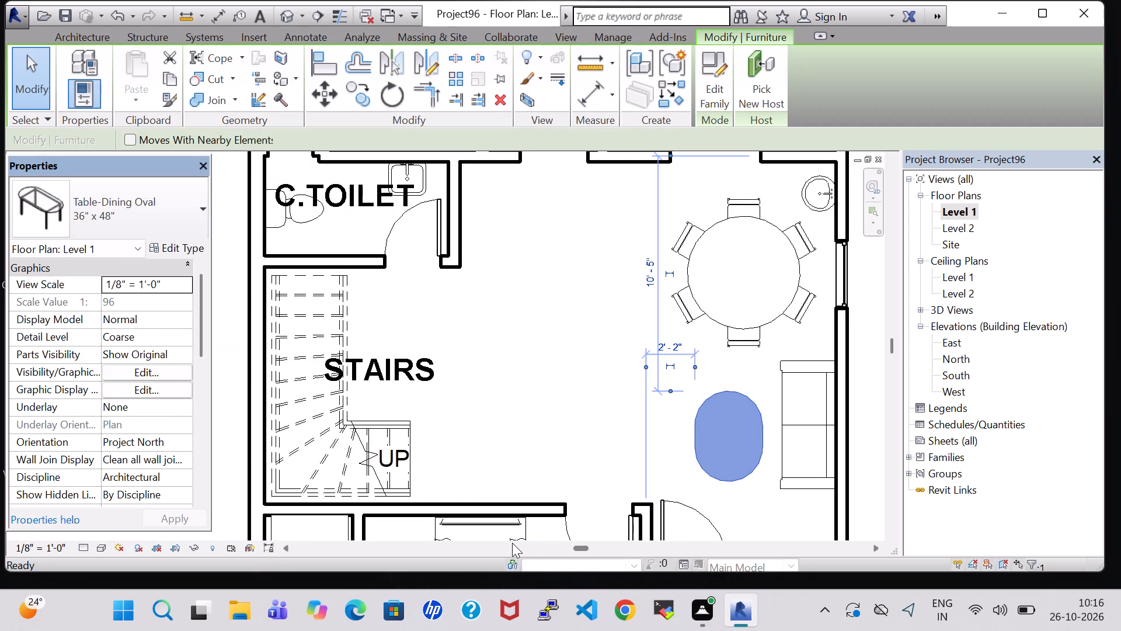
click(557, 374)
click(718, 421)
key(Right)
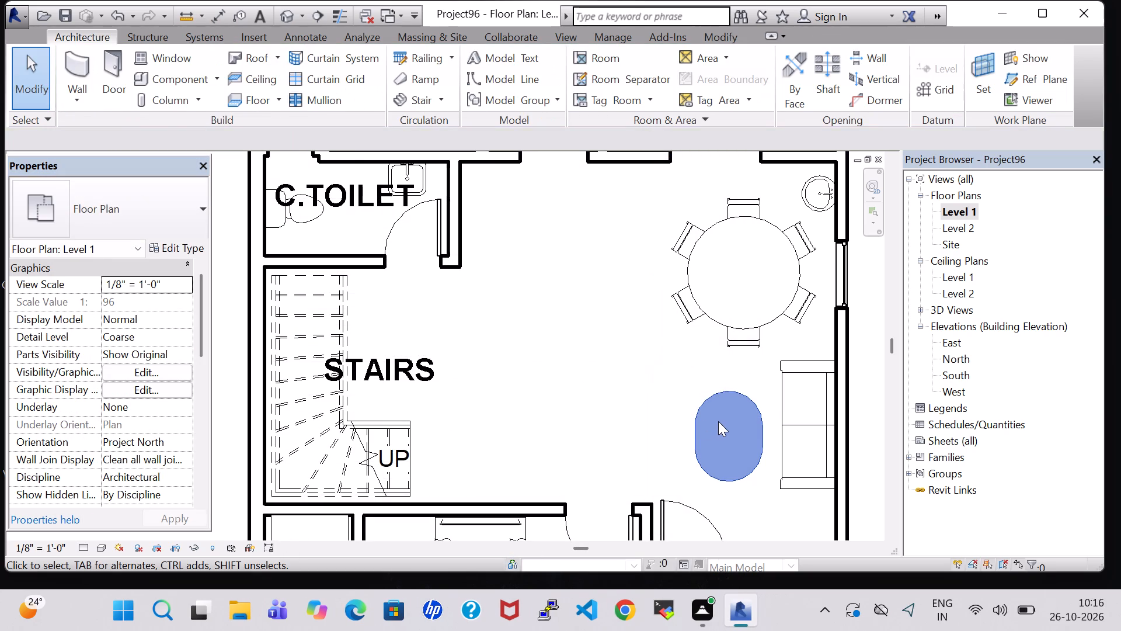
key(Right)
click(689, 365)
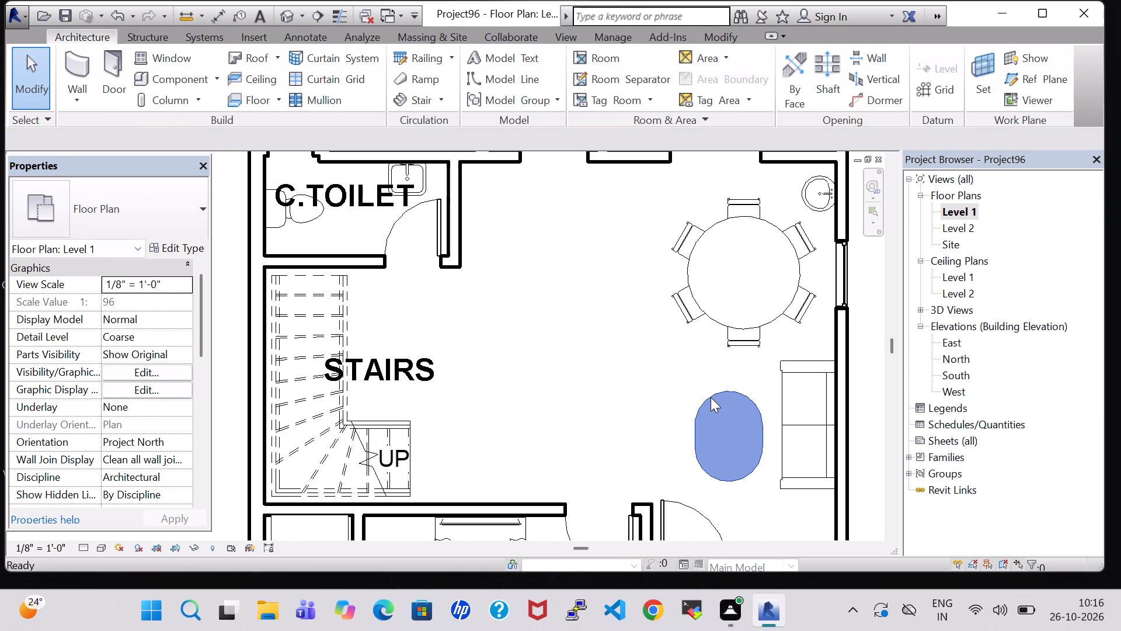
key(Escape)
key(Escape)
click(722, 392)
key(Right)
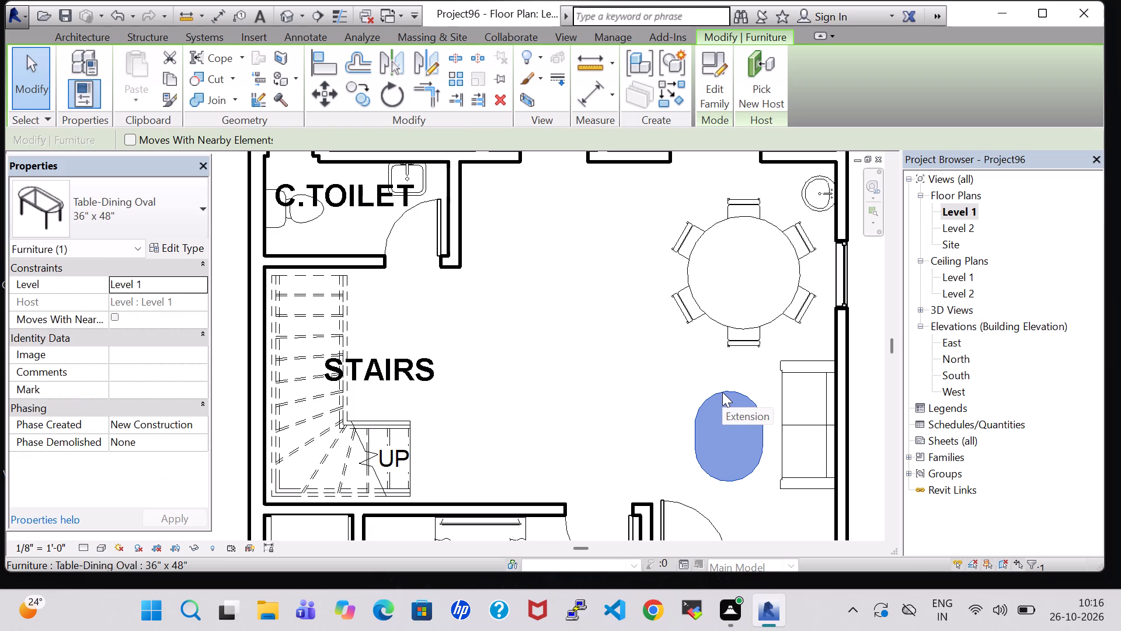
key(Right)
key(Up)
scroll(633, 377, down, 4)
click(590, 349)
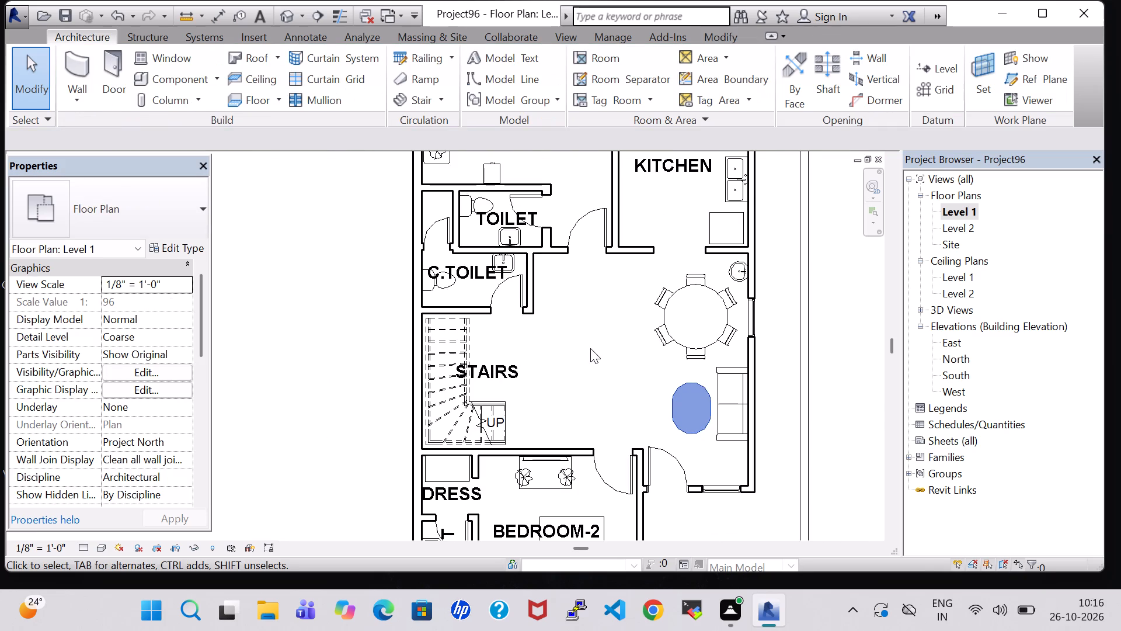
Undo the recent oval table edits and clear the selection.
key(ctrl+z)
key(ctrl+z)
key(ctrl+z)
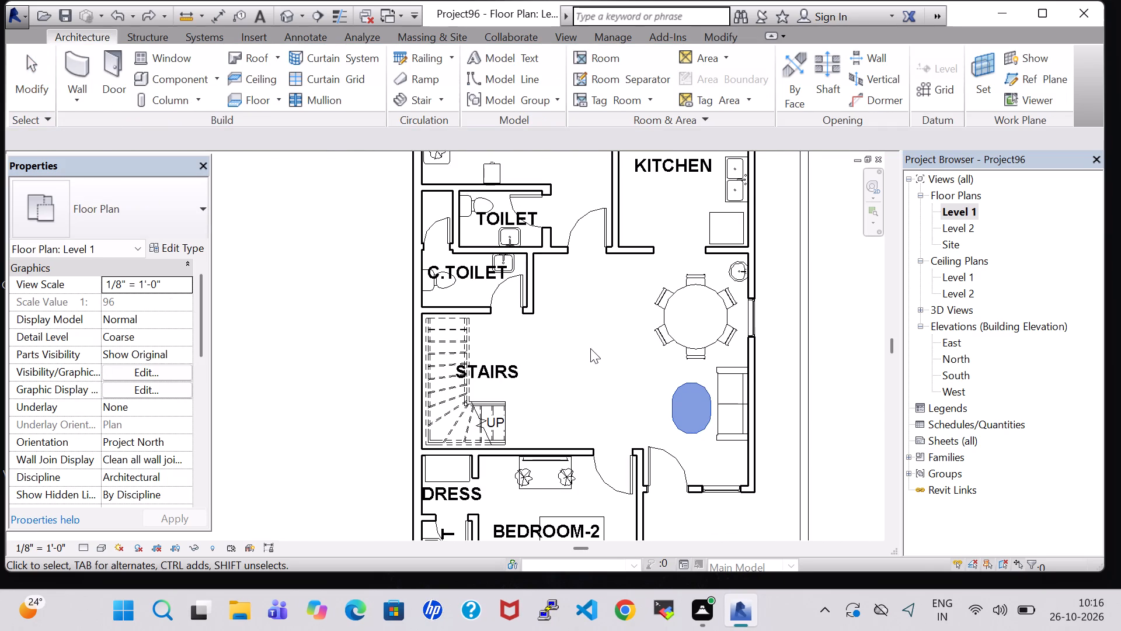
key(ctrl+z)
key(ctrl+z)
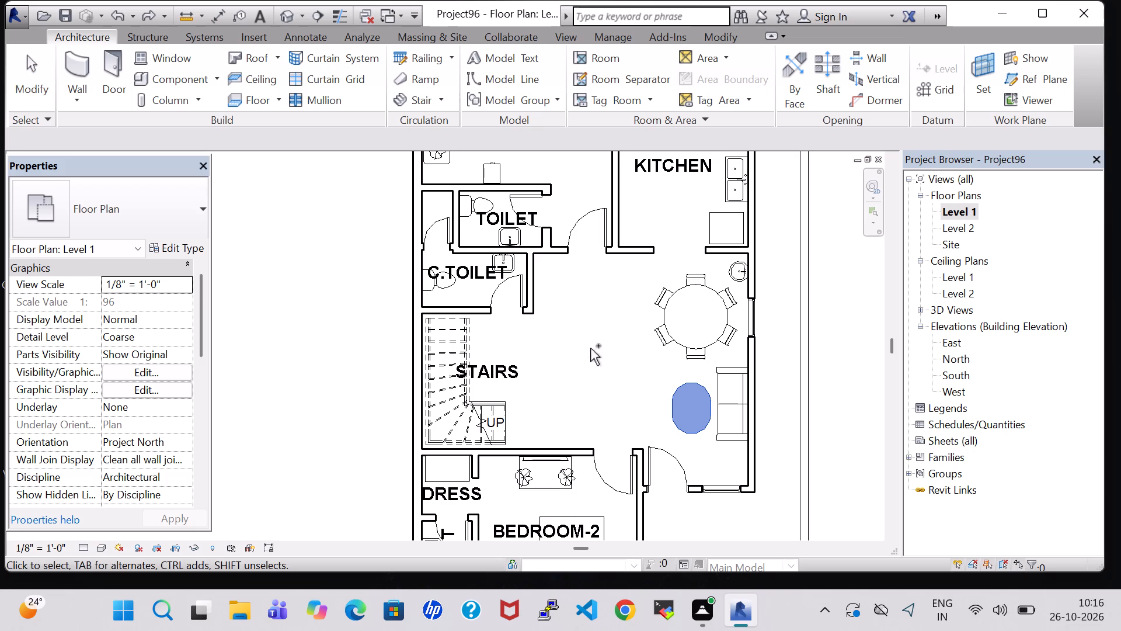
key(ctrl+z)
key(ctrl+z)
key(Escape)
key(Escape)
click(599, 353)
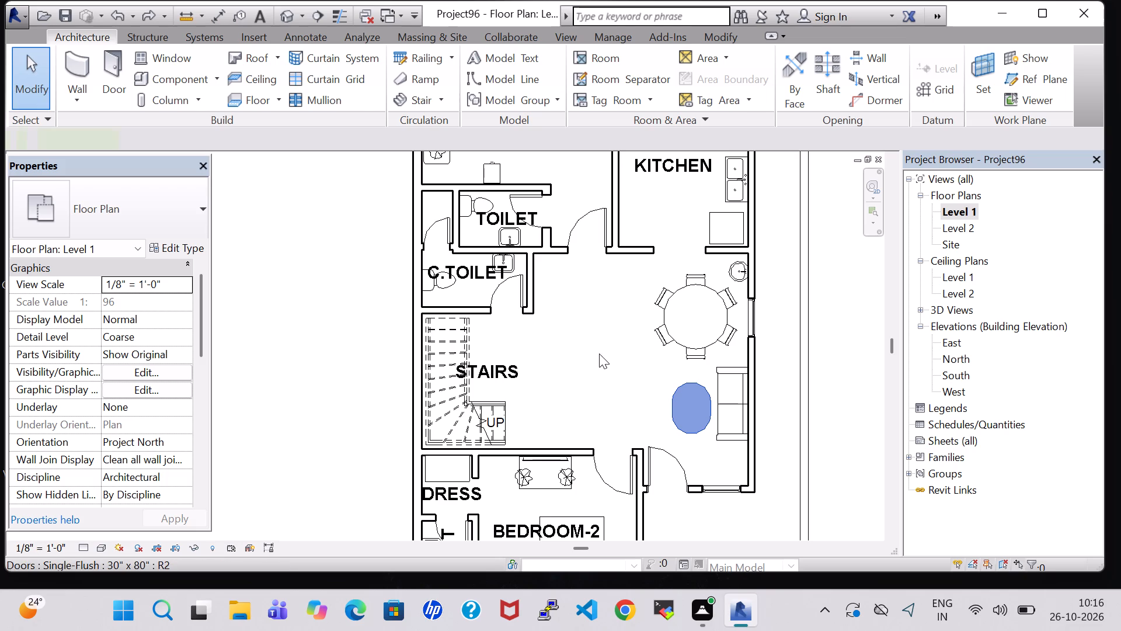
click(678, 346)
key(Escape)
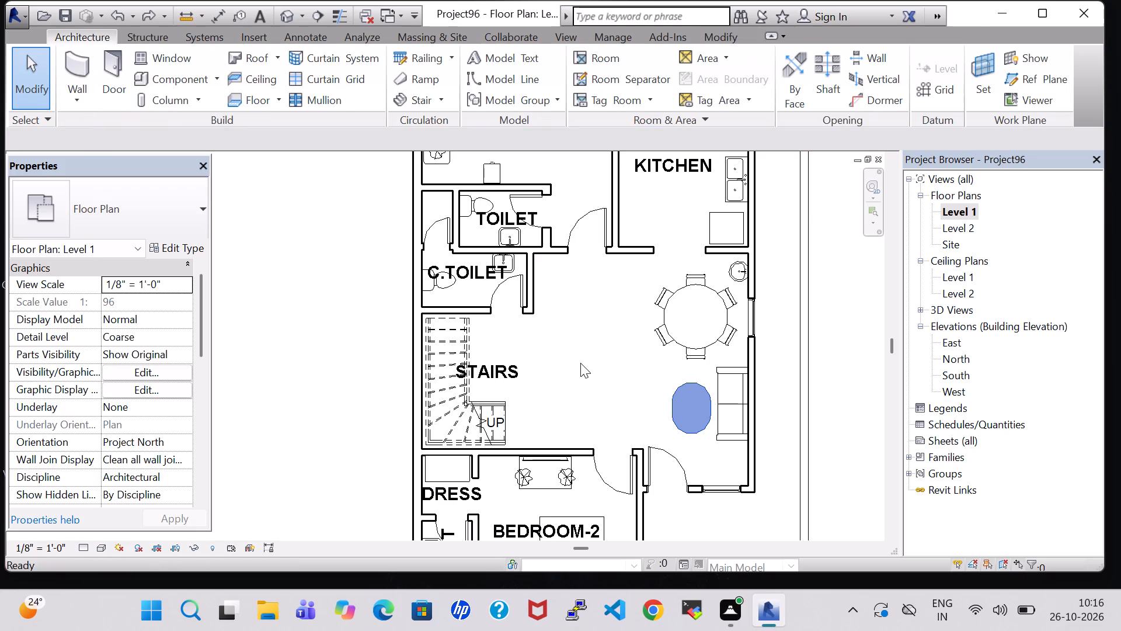
Save the project.
click(63, 12)
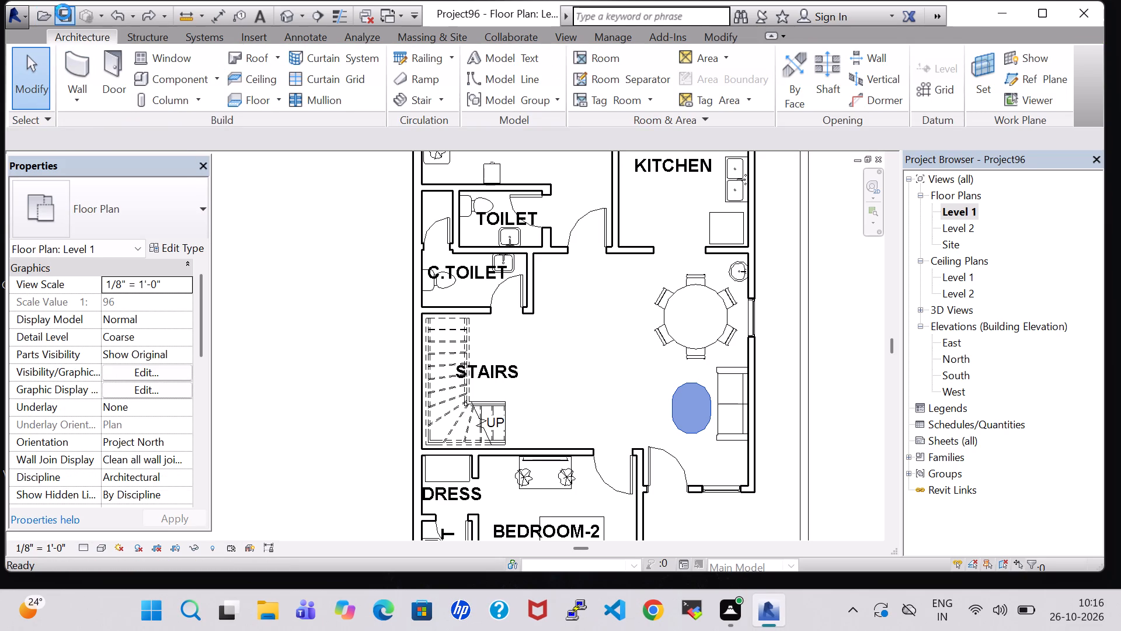
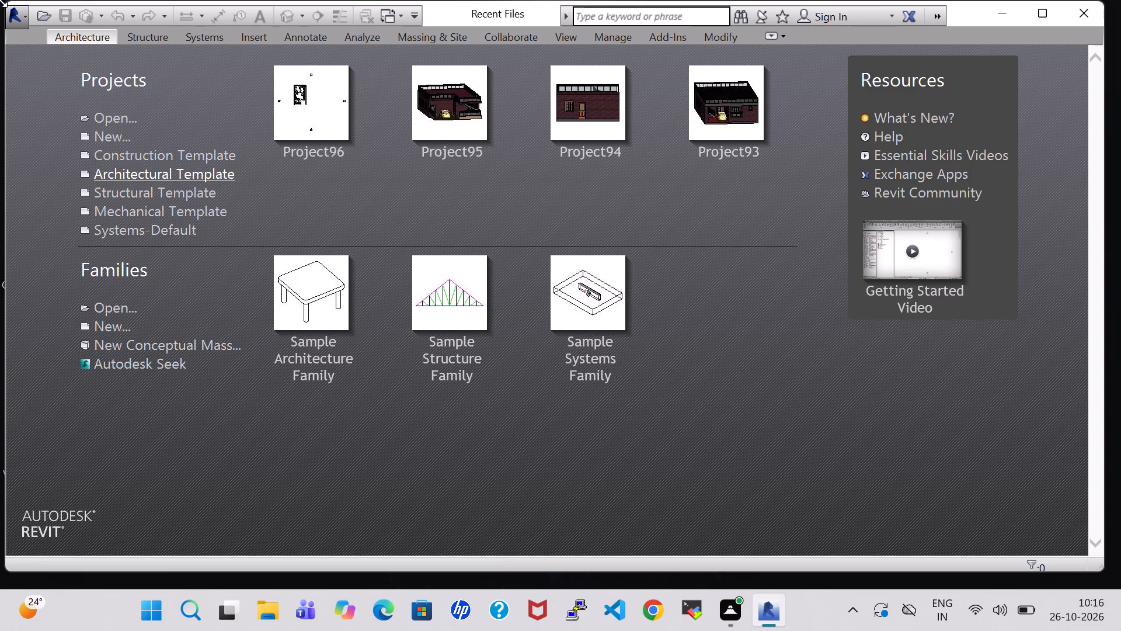
Open the recent project Project96.
click(332, 144)
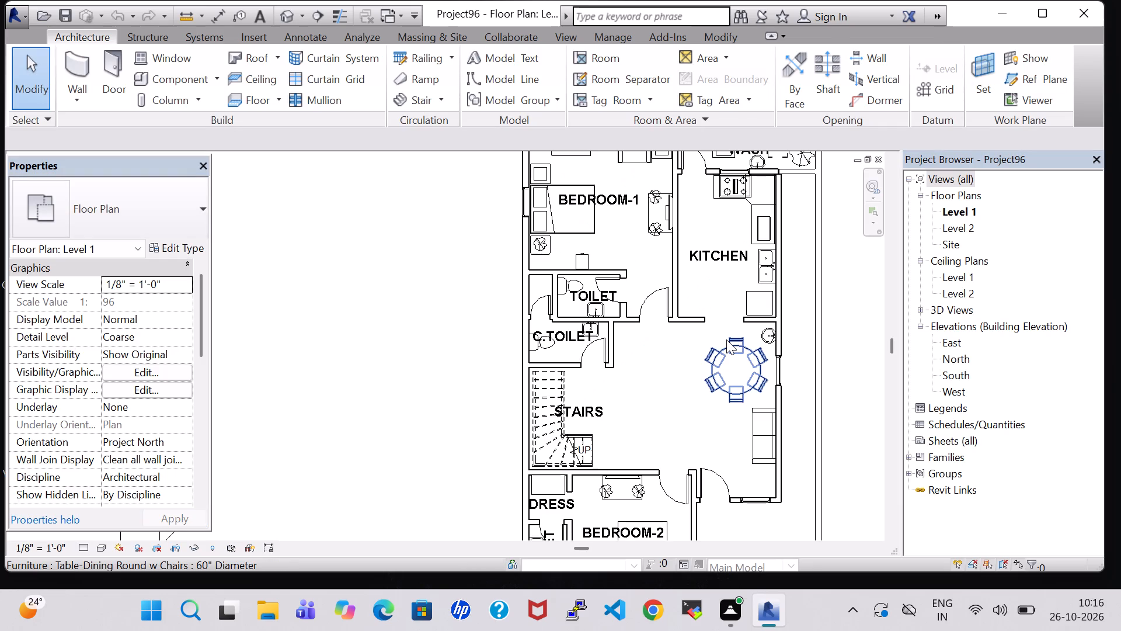
Load the Table-Ellipse family from the Tables folder of the US Imperial furniture library.
scroll(730, 438, up, 2)
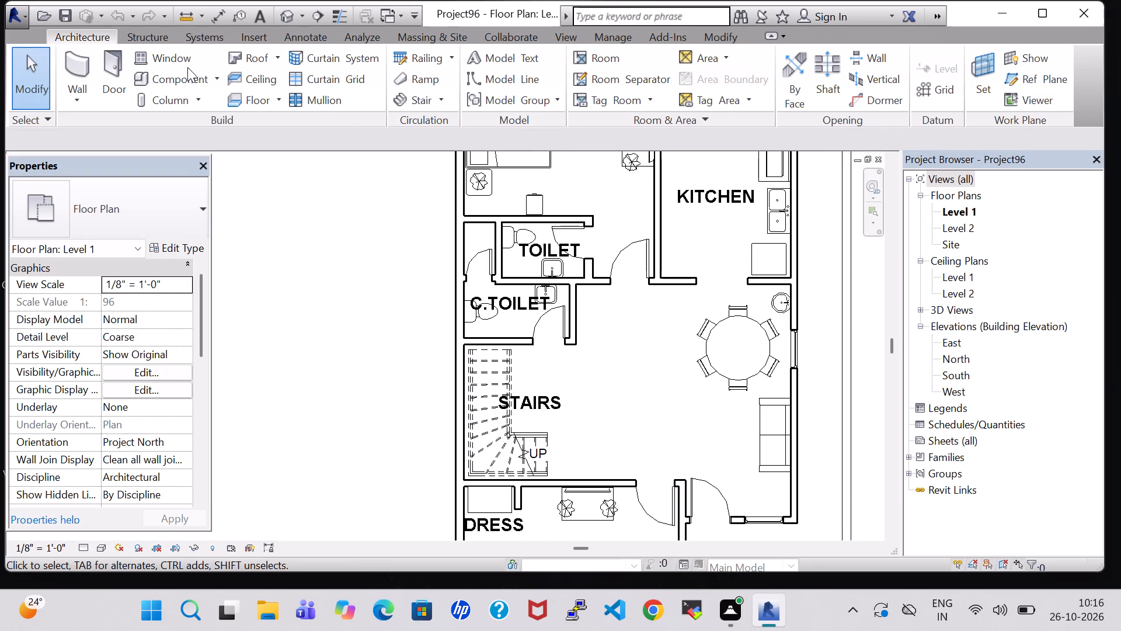
double_click(187, 79)
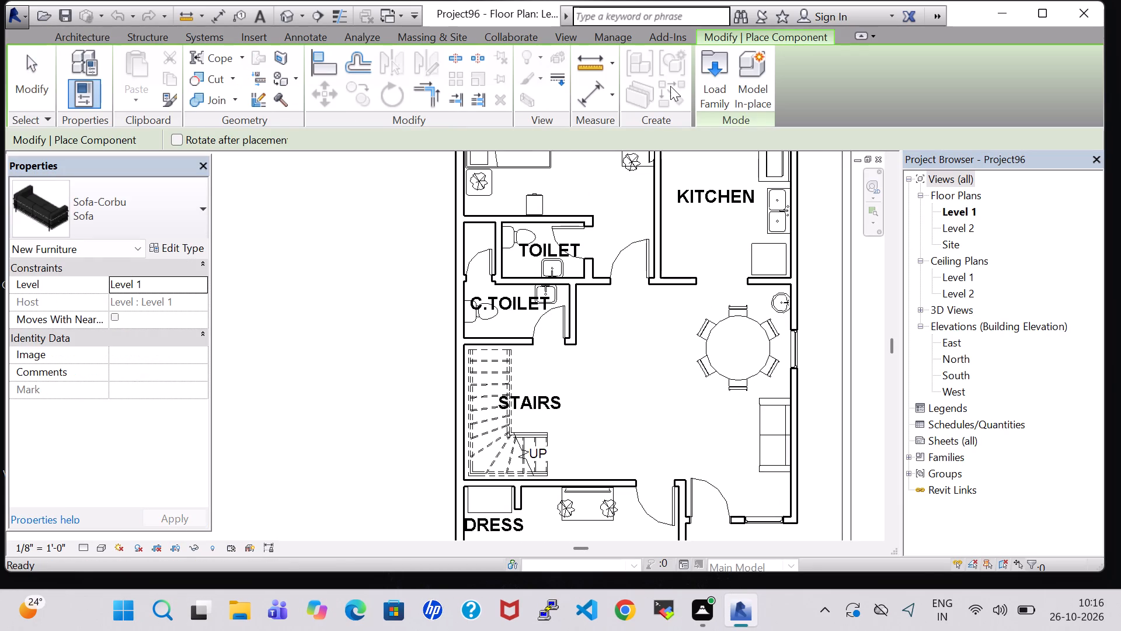
click(705, 86)
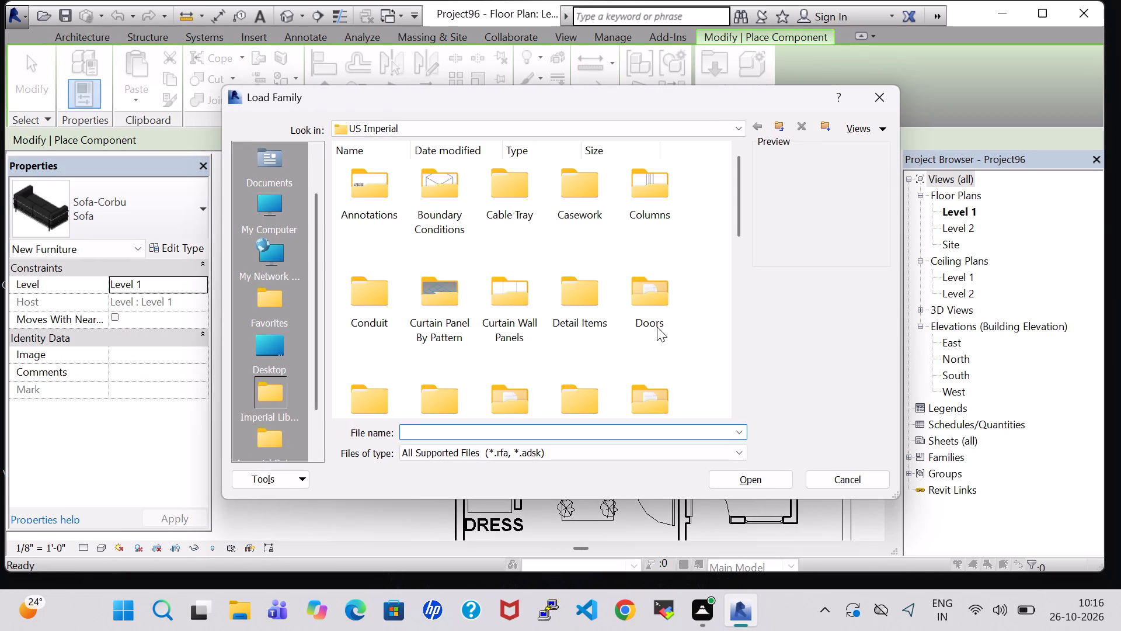
scroll(657, 329, down, 1)
double_click(656, 259)
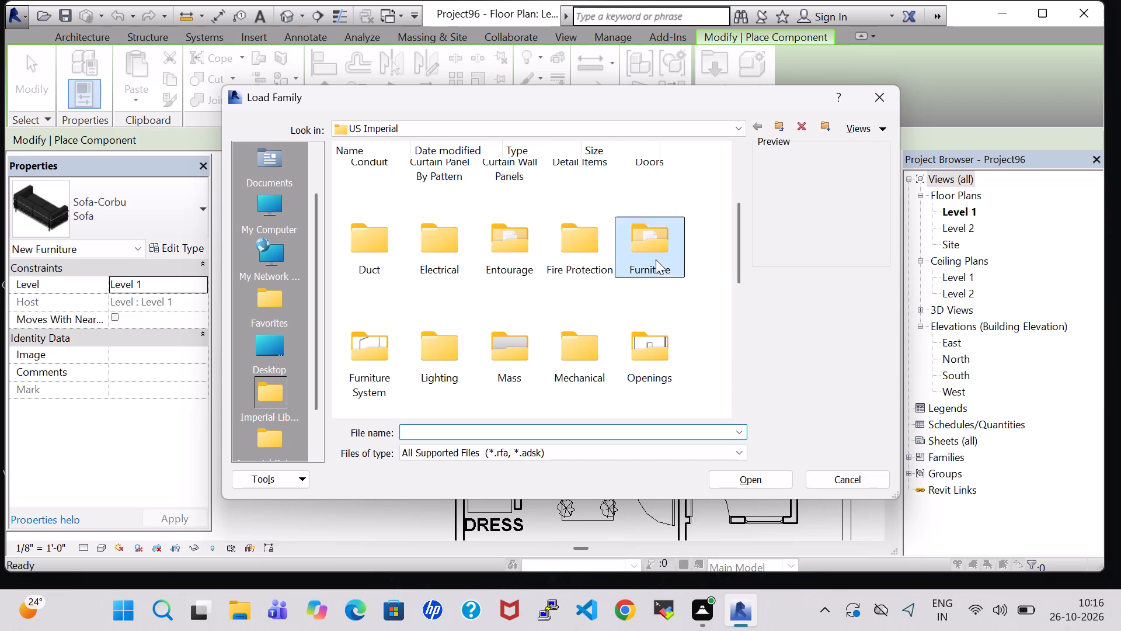
double_click(608, 195)
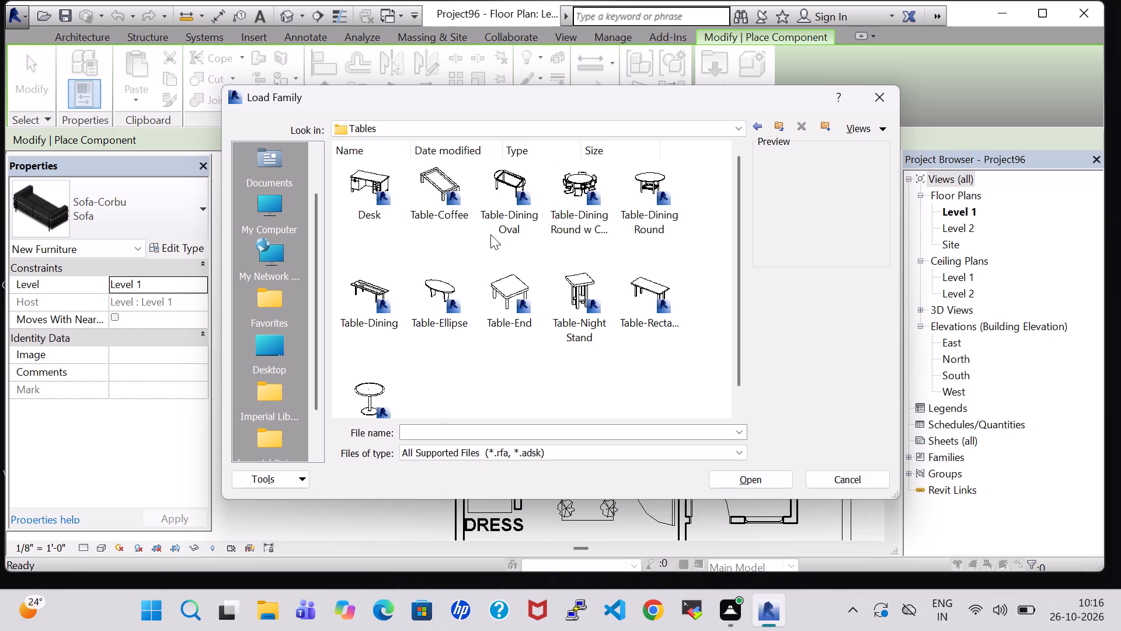
click(447, 279)
click(750, 471)
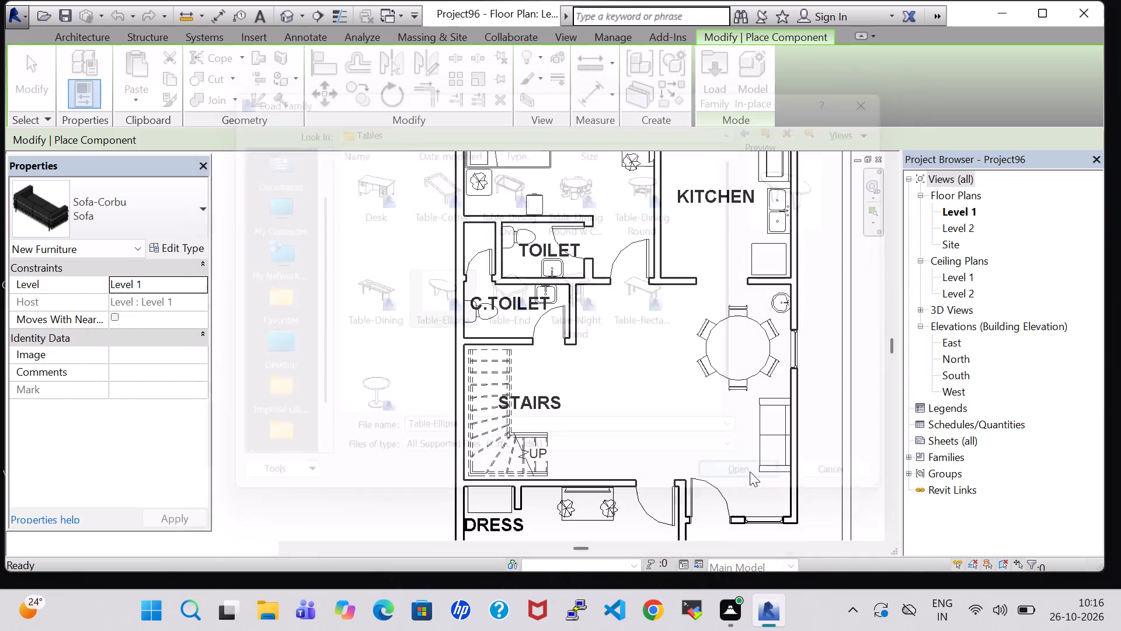
Place a 72" x 36" elliptical table west of the living room sofa, rotated so its length runs north-south.
key(space)
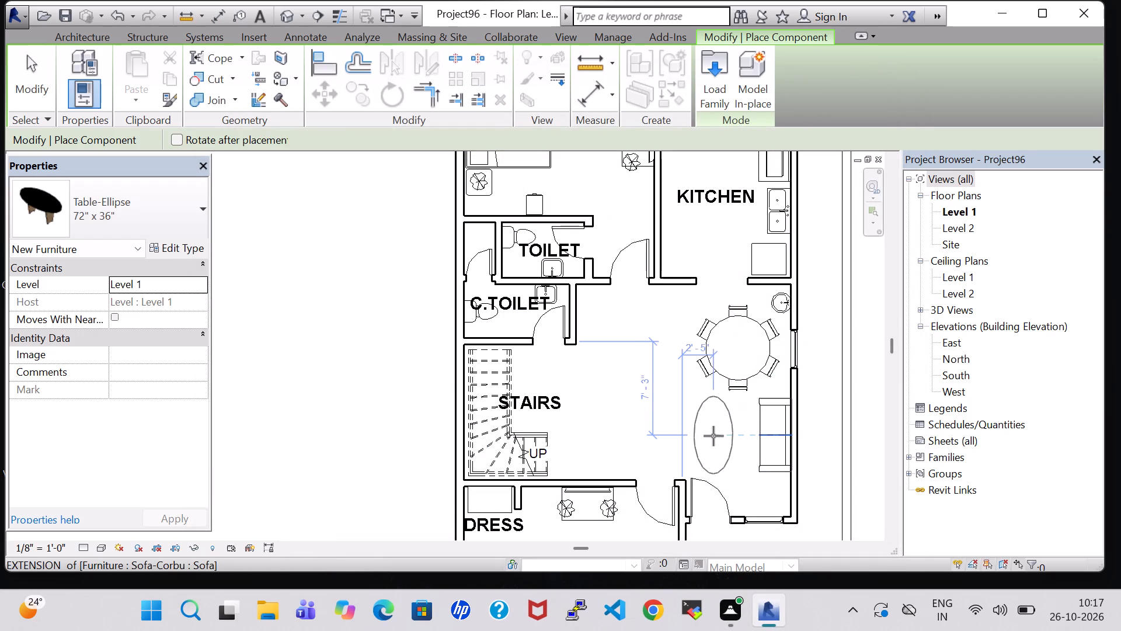
click(732, 443)
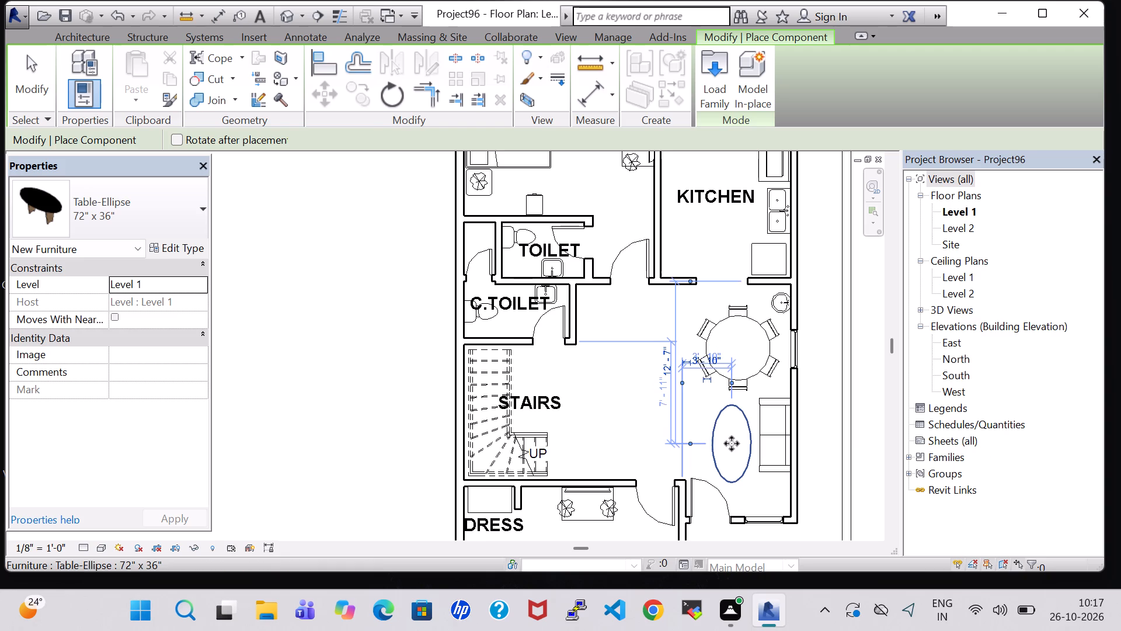
key(Escape)
key(Escape)
Change the elliptical table in front of the sofa to the 60" x 48" type.
click(733, 418)
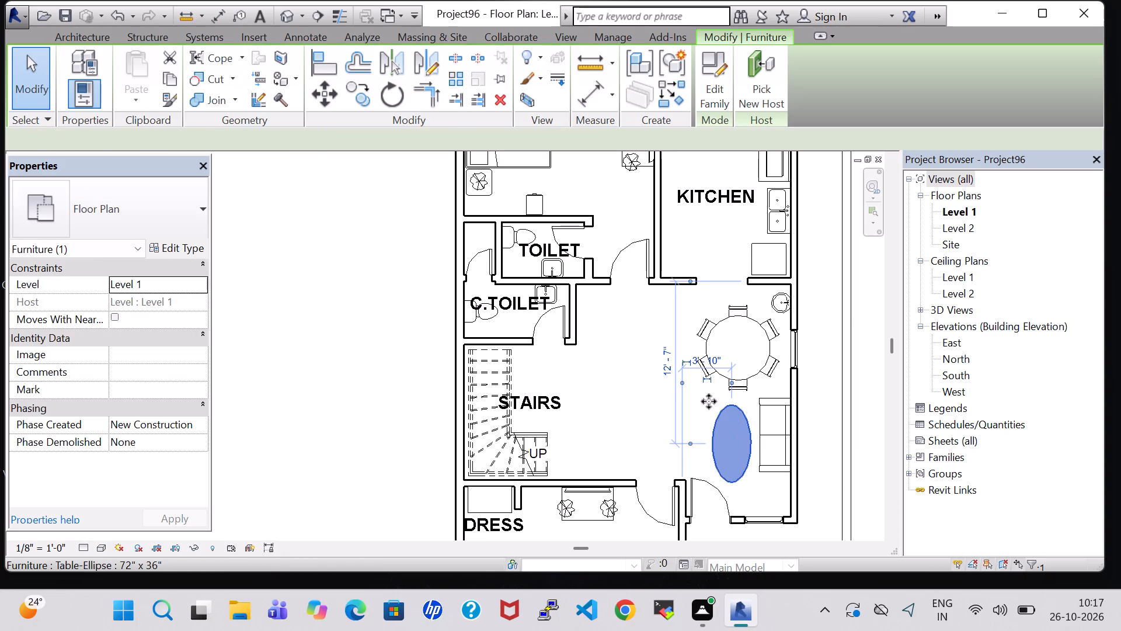
click(173, 247)
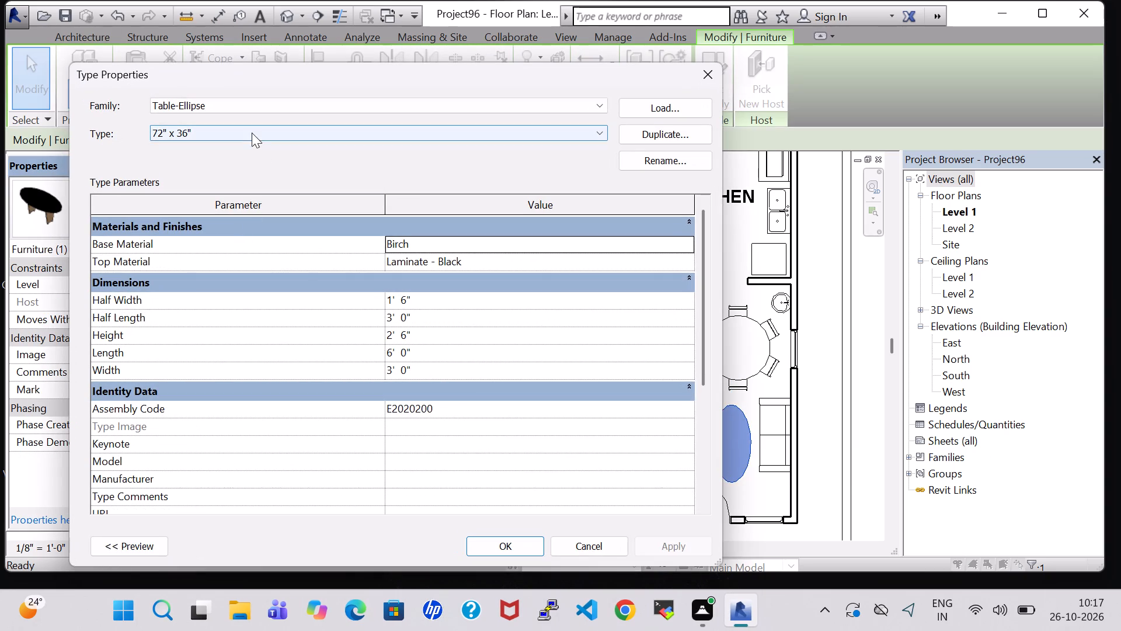
click(252, 133)
click(248, 144)
click(483, 552)
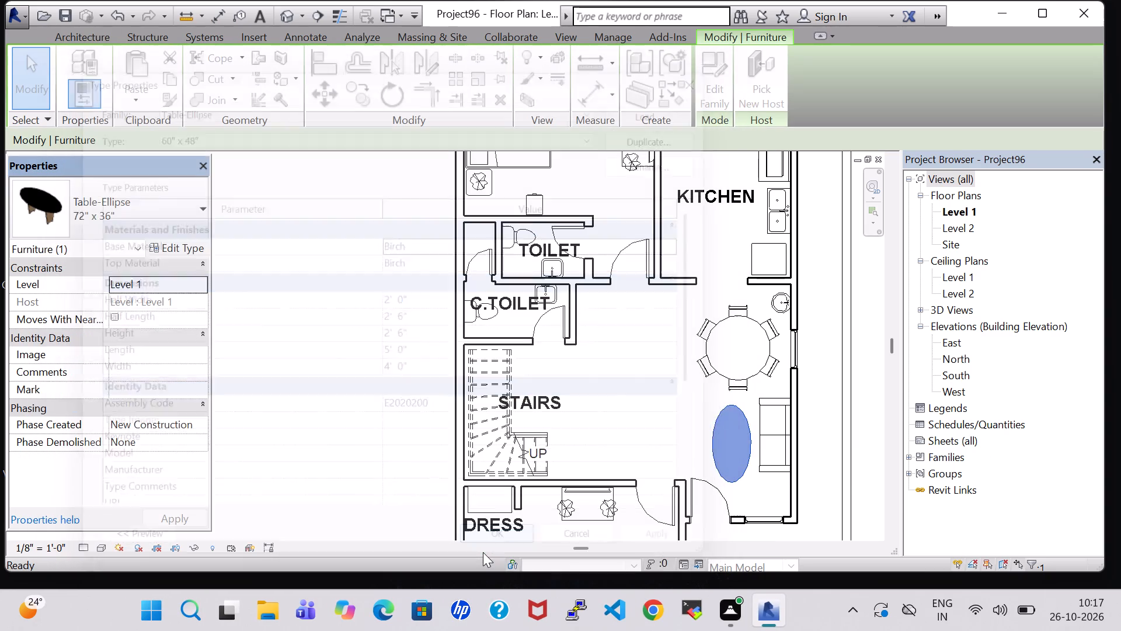
Nudge the 60" x 48" elliptical table slightly north, keeping its spacing from the sofa.
key(Up)
key(Up)
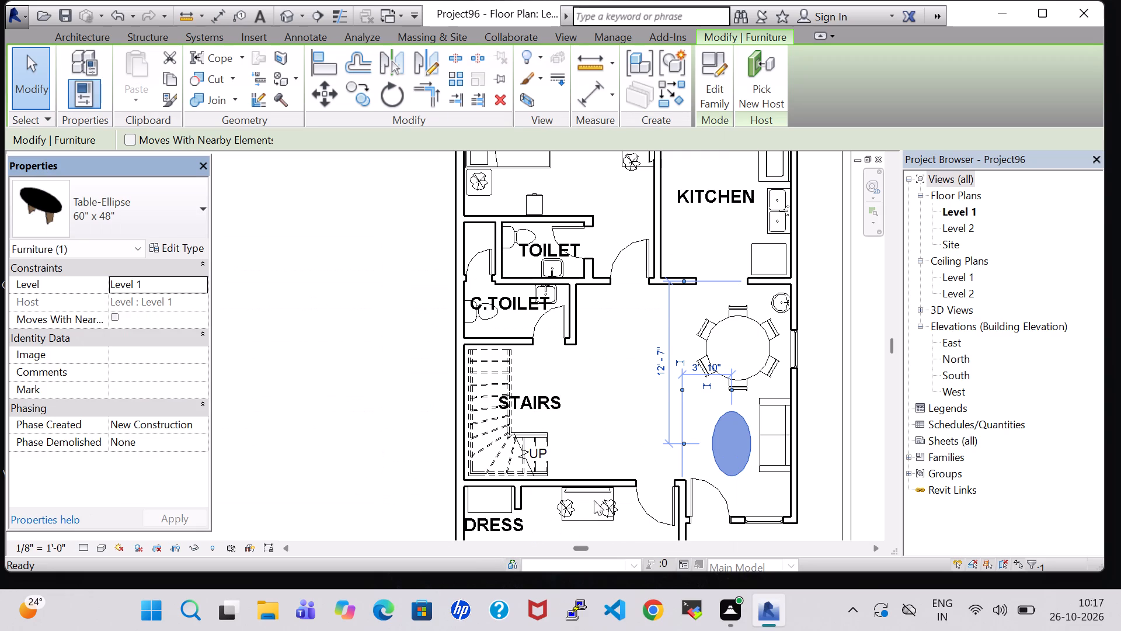
key(Up)
key(Up)
scroll(641, 415, down, 1)
click(595, 377)
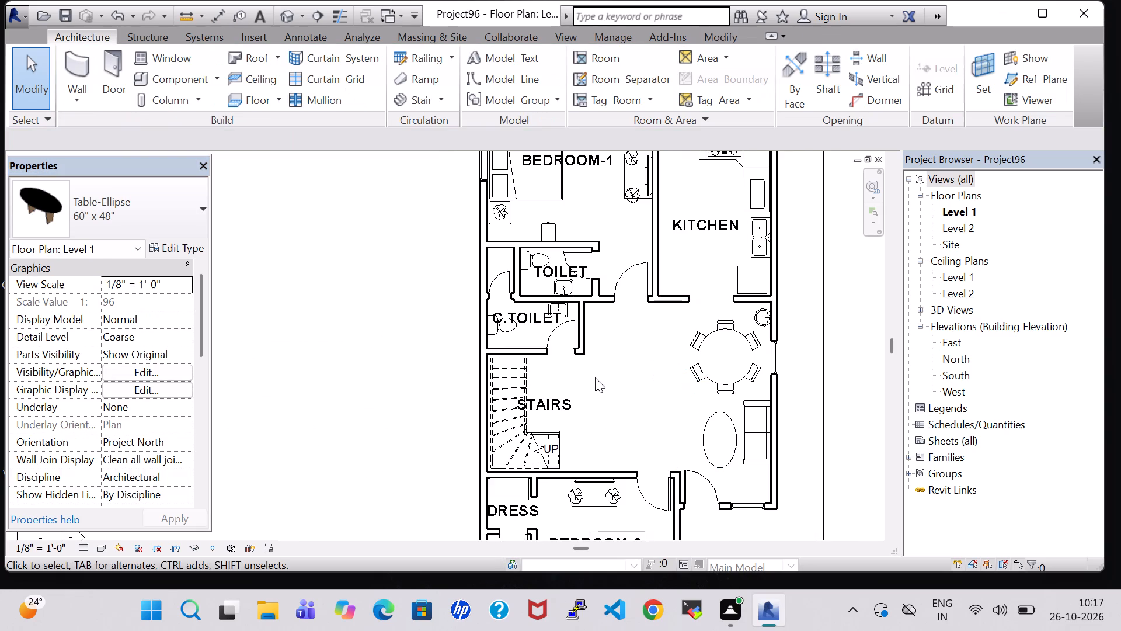
click(723, 415)
key(Right)
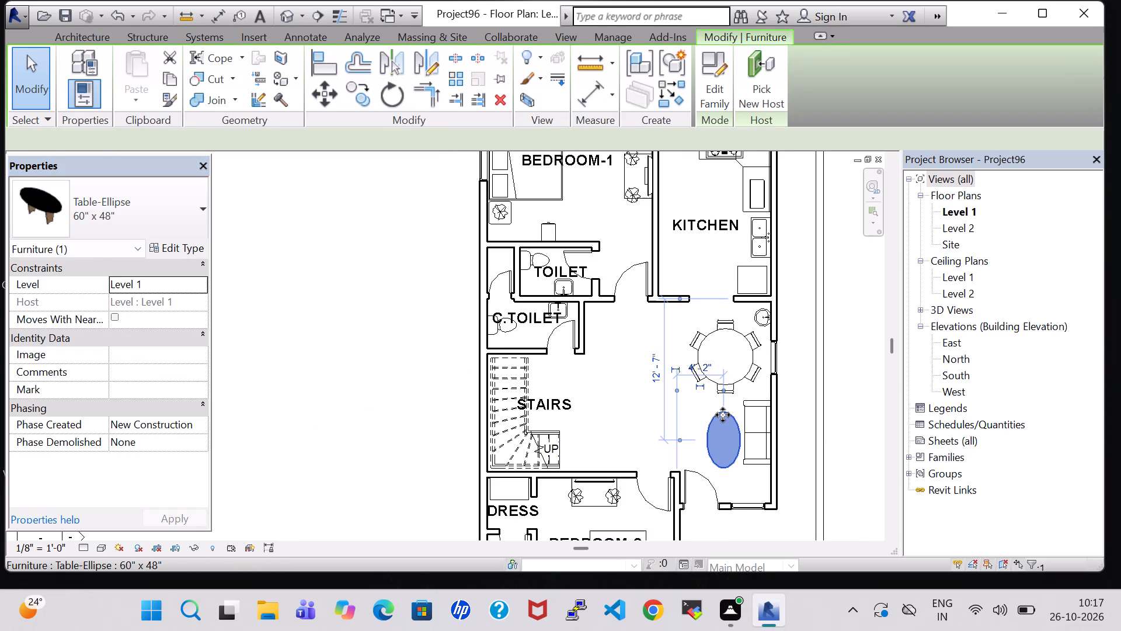
key(Up)
key(Left)
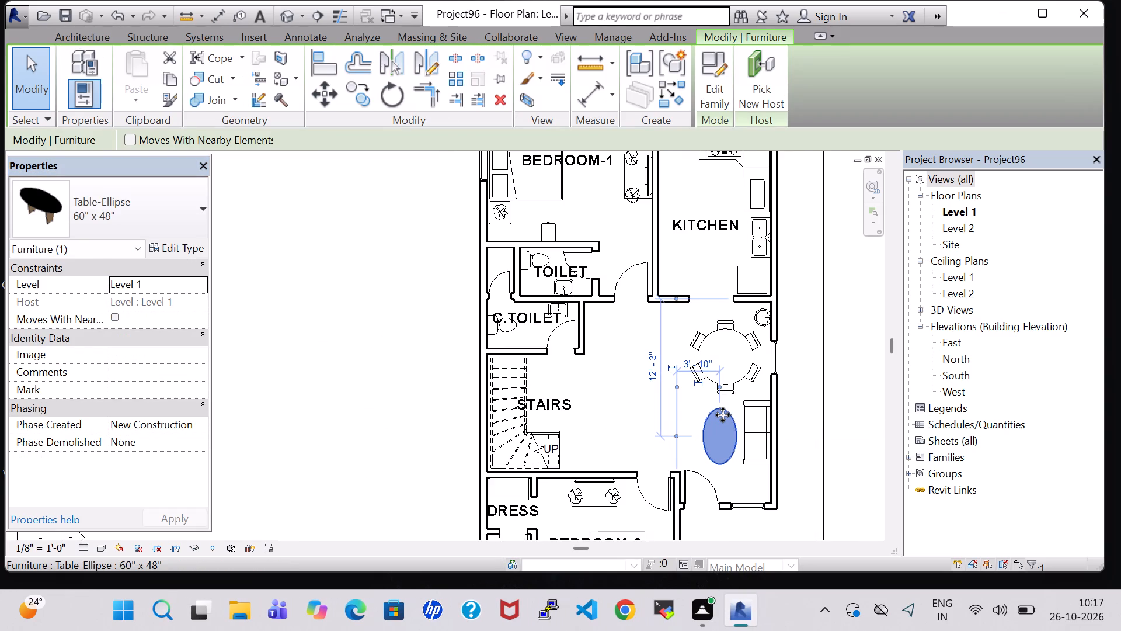
click(602, 375)
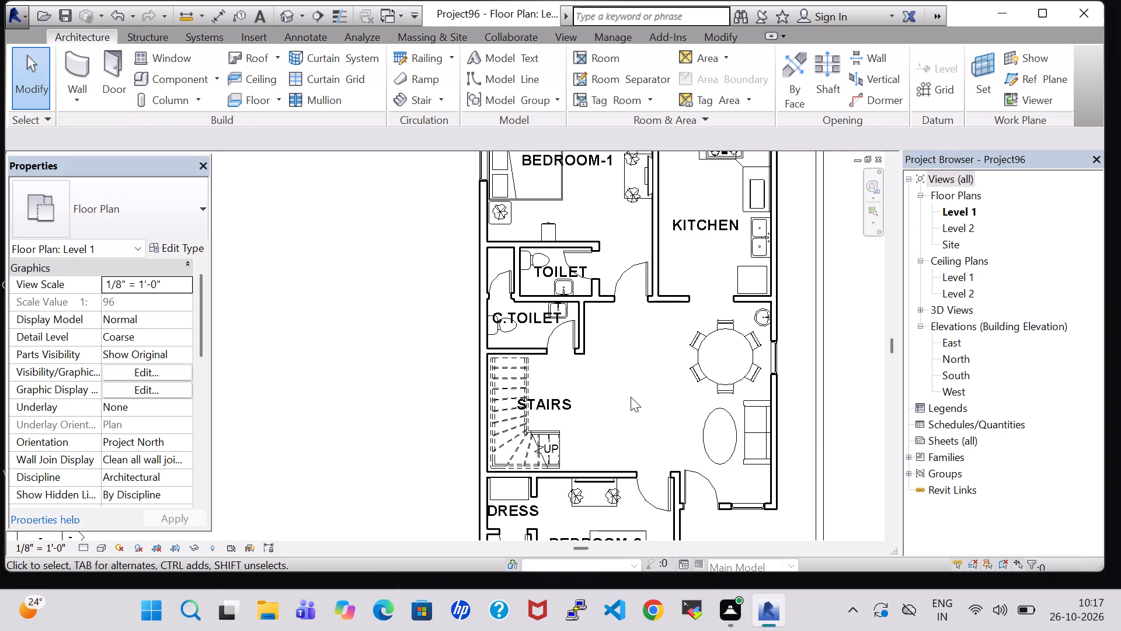
Place a second Sofa-Corbu, similar to the existing one, in the open living space east of the stairs.
scroll(631, 397, down, 1)
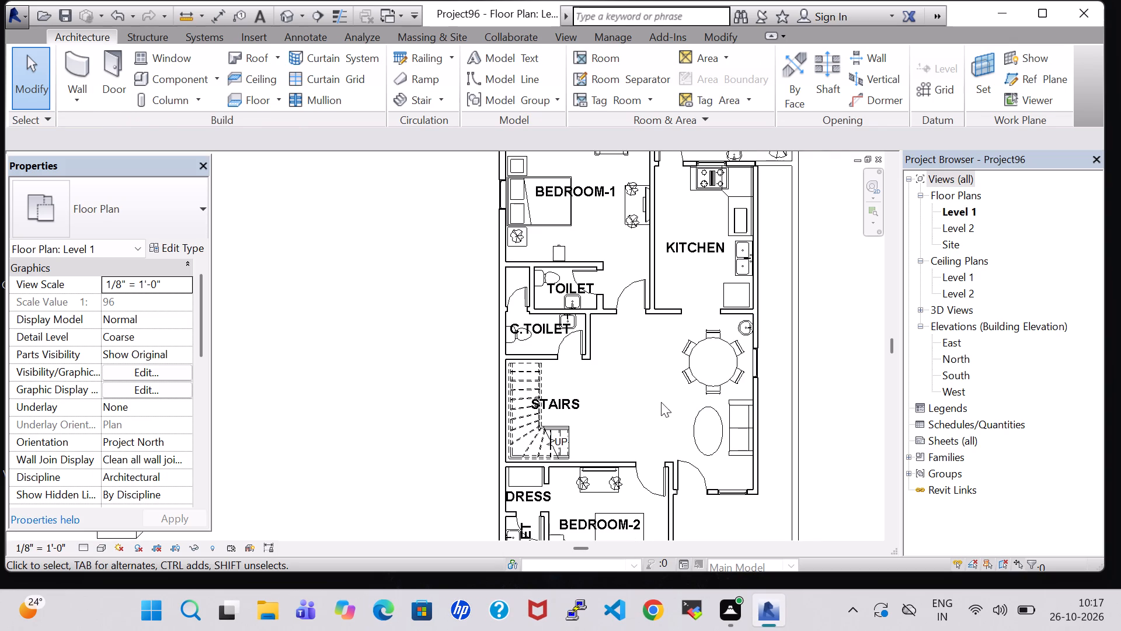
scroll(653, 402, down, 1)
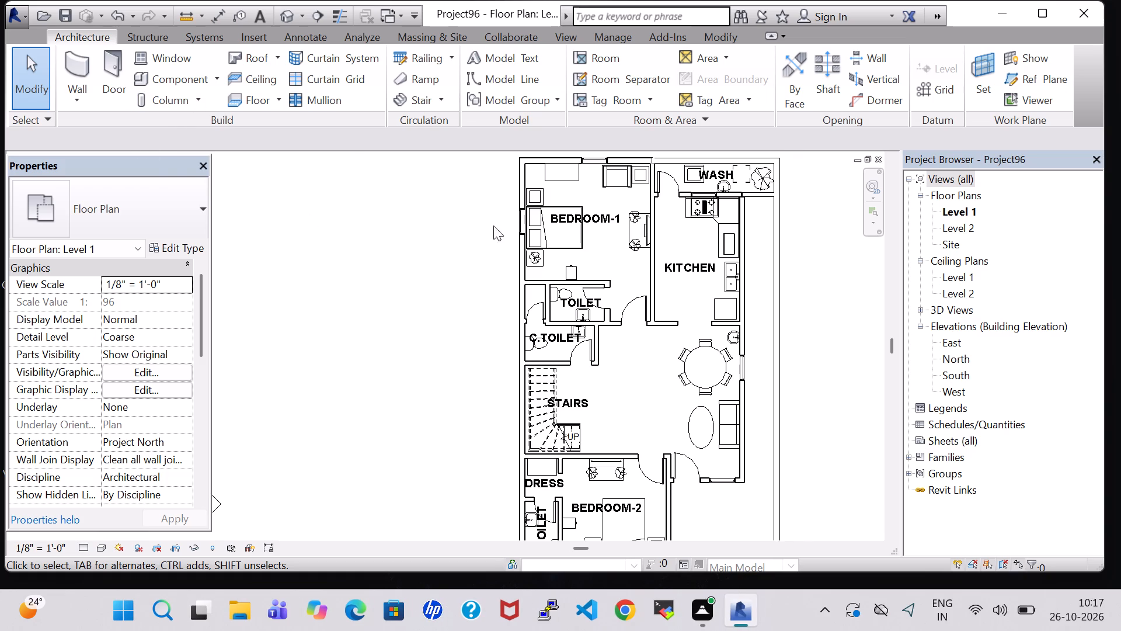
click(726, 414)
right_click(726, 414)
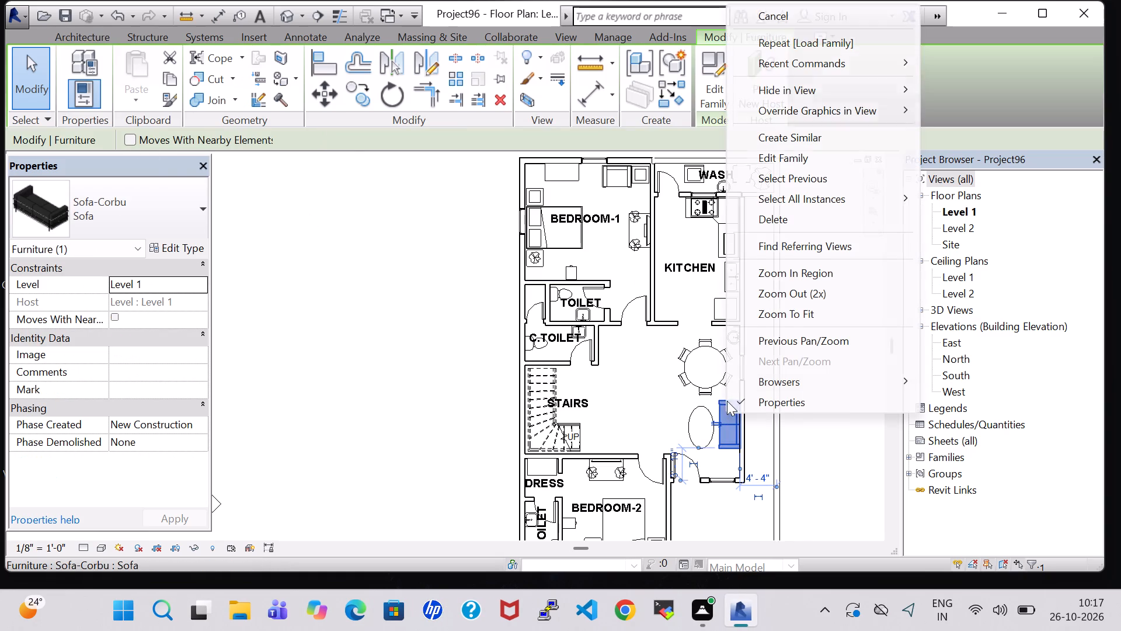
click(820, 145)
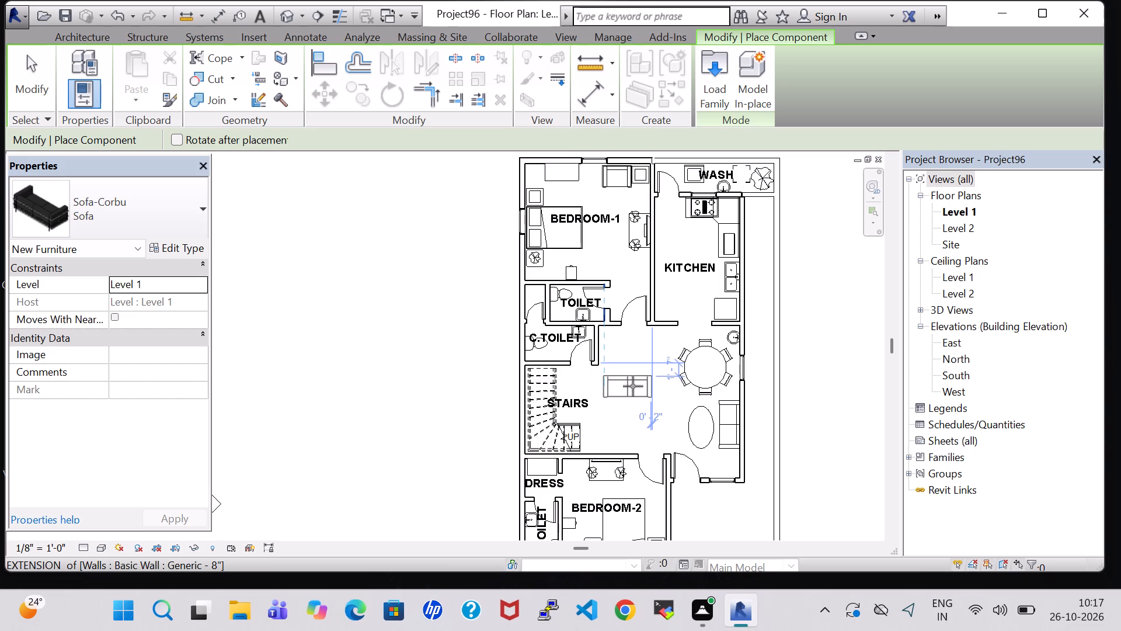
click(633, 386)
key(Escape)
key(Escape)
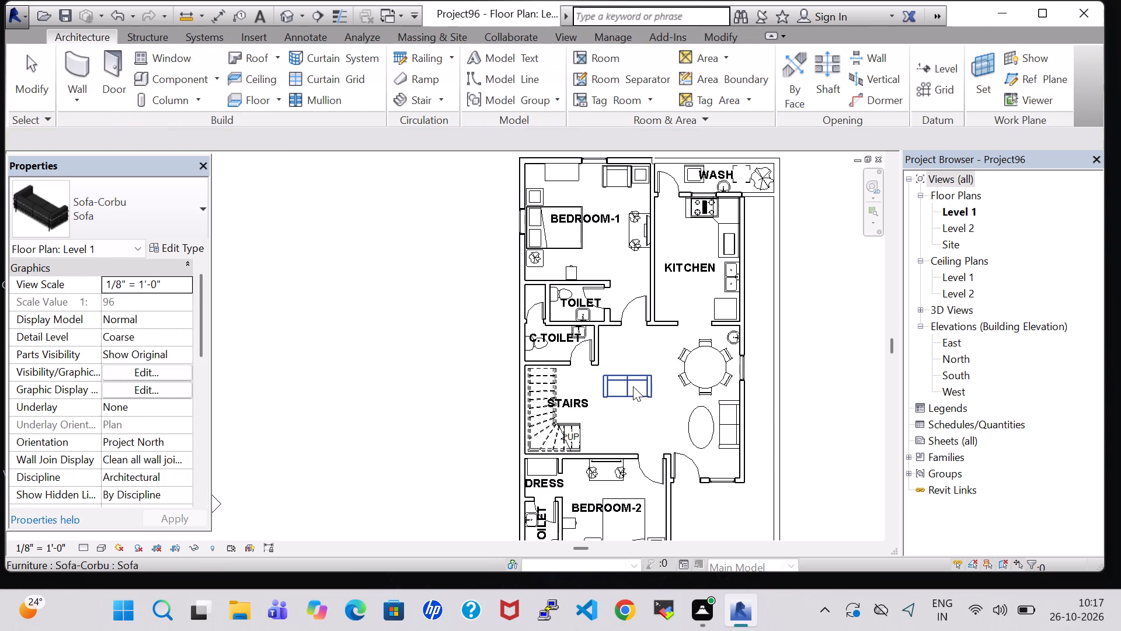
Place a 42" flat screen TV, similar to the one in Bedroom-1, against the living space's south wall, facing the new sofa.
click(645, 239)
right_click(645, 239)
click(737, 314)
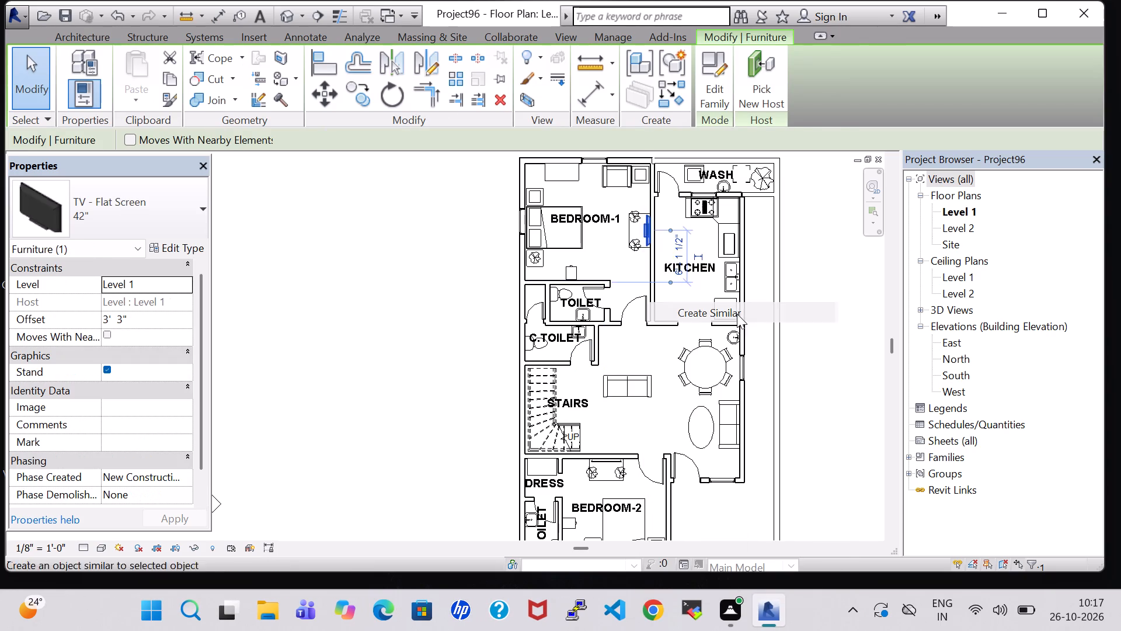
scroll(611, 449, up, 5)
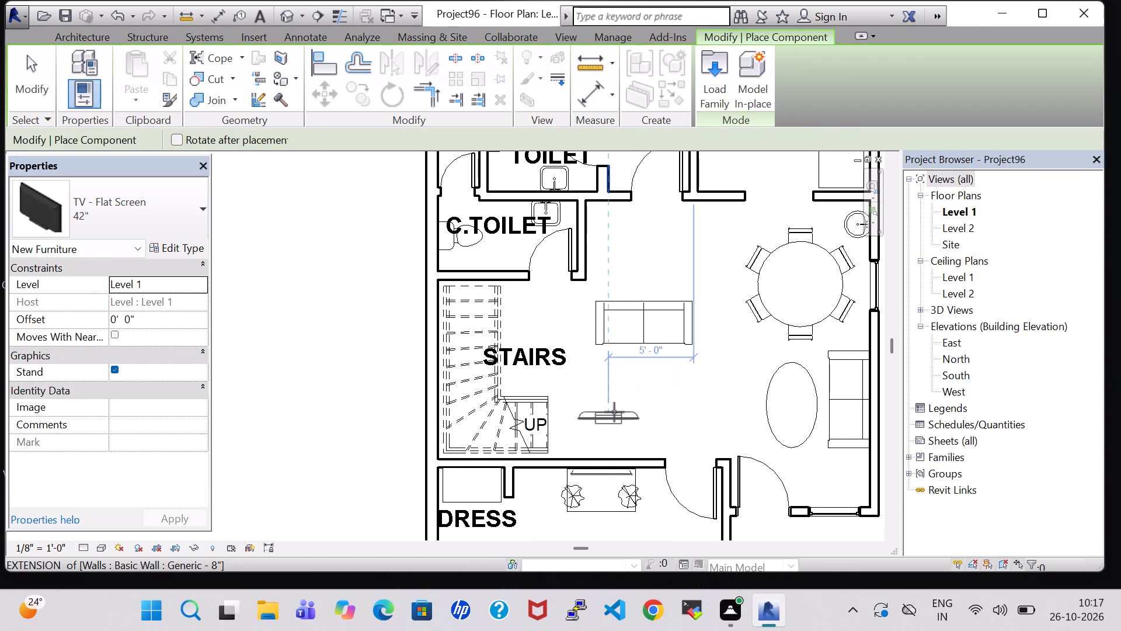
key(space)
key(space)
key(space)
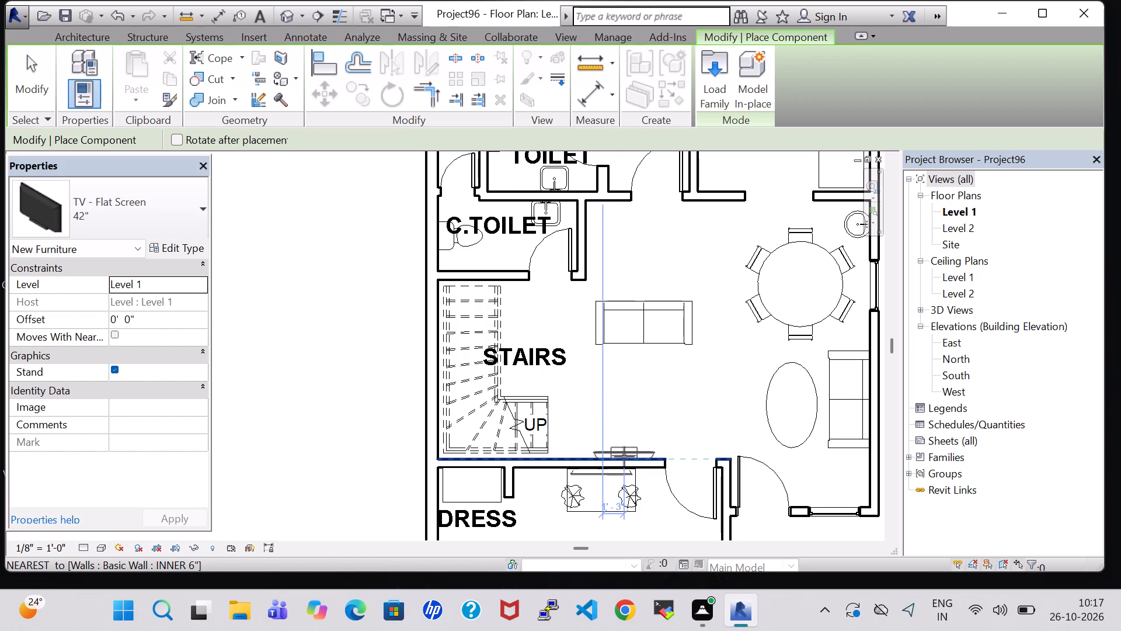
click(624, 456)
key(Escape)
key(Escape)
Set the living space TV's offset to 3' 3" above Level 1.
click(624, 442)
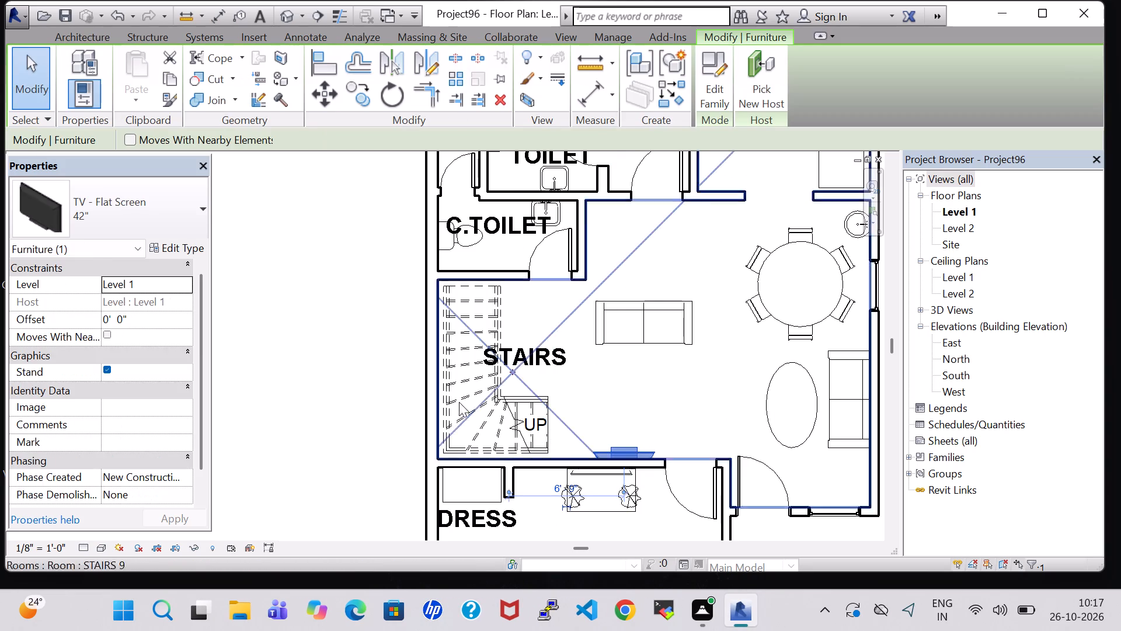
click(109, 318)
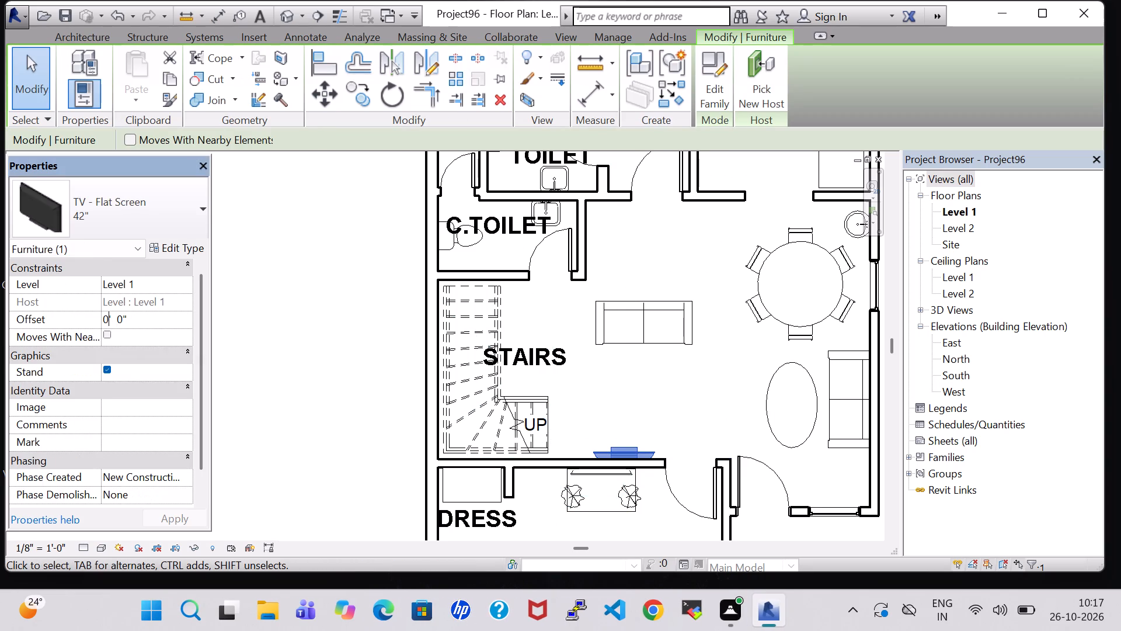
key(BackSpace)
key(3)
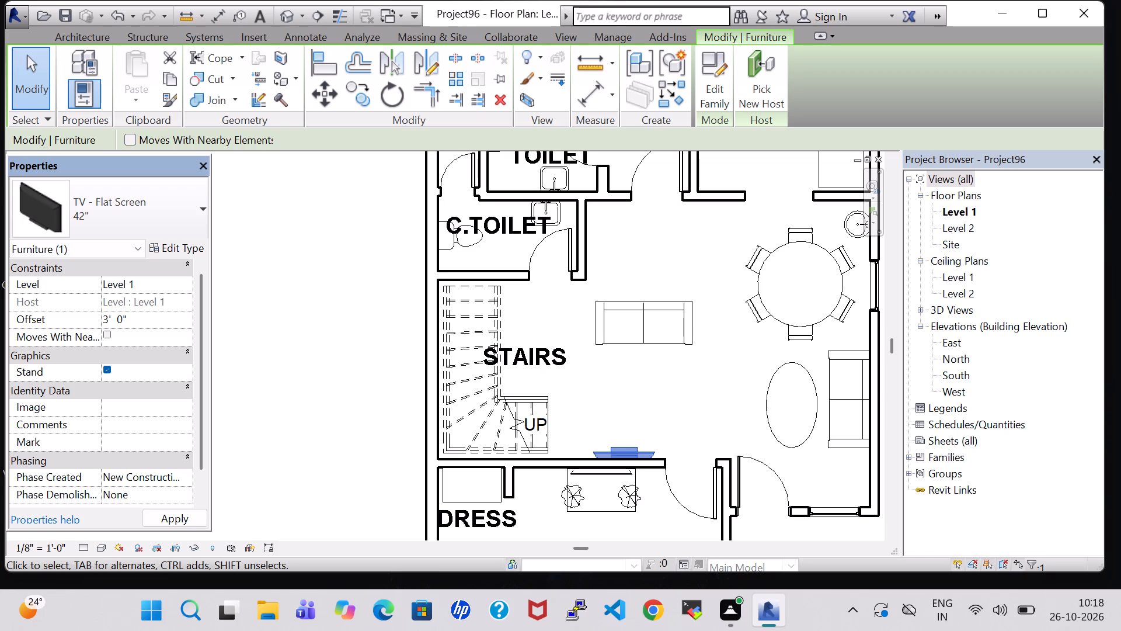
click(123, 321)
key(BackSpace)
key(3)
click(193, 521)
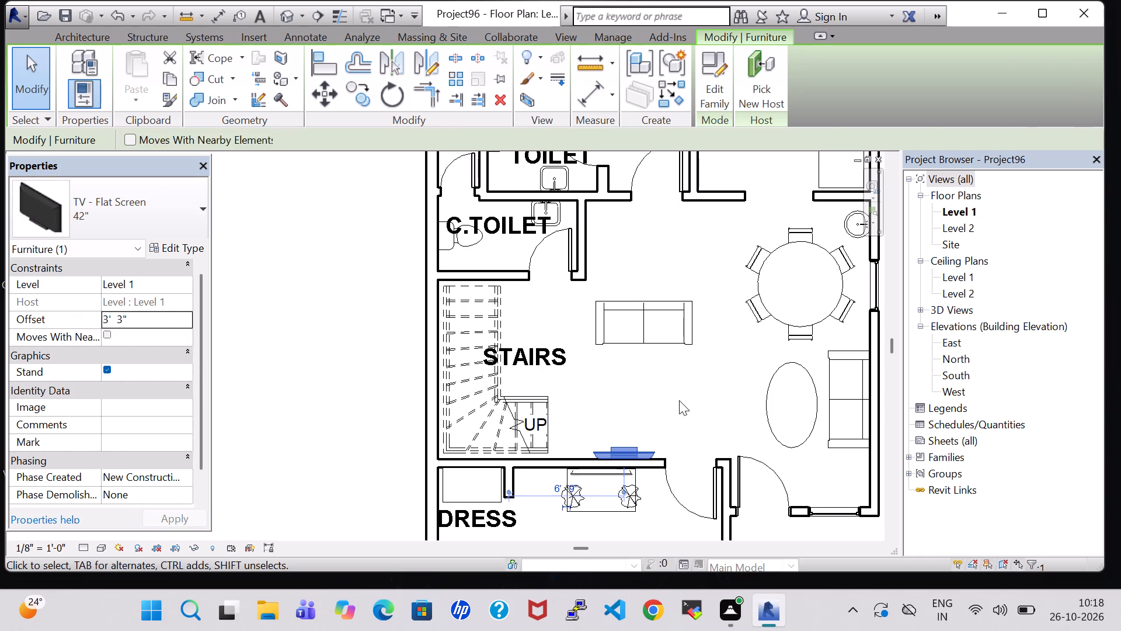
click(679, 400)
click(608, 450)
click(640, 404)
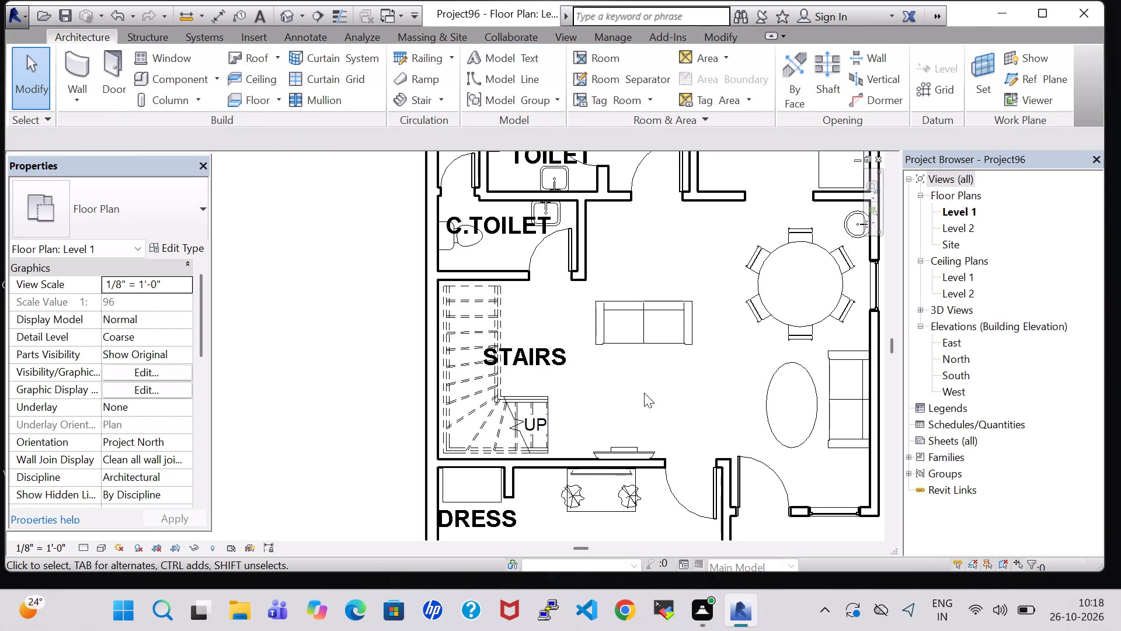
Nudge the sofa opposite the TV slightly north and one increment east.
click(663, 317)
key(Up)
key(Up)
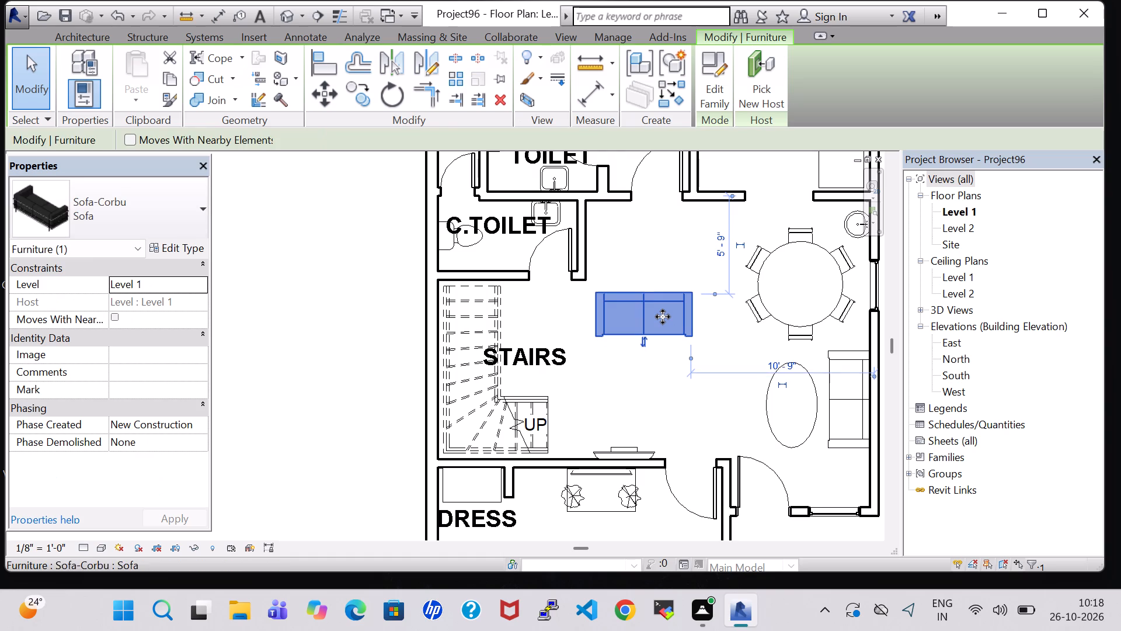
key(Up)
key(Down)
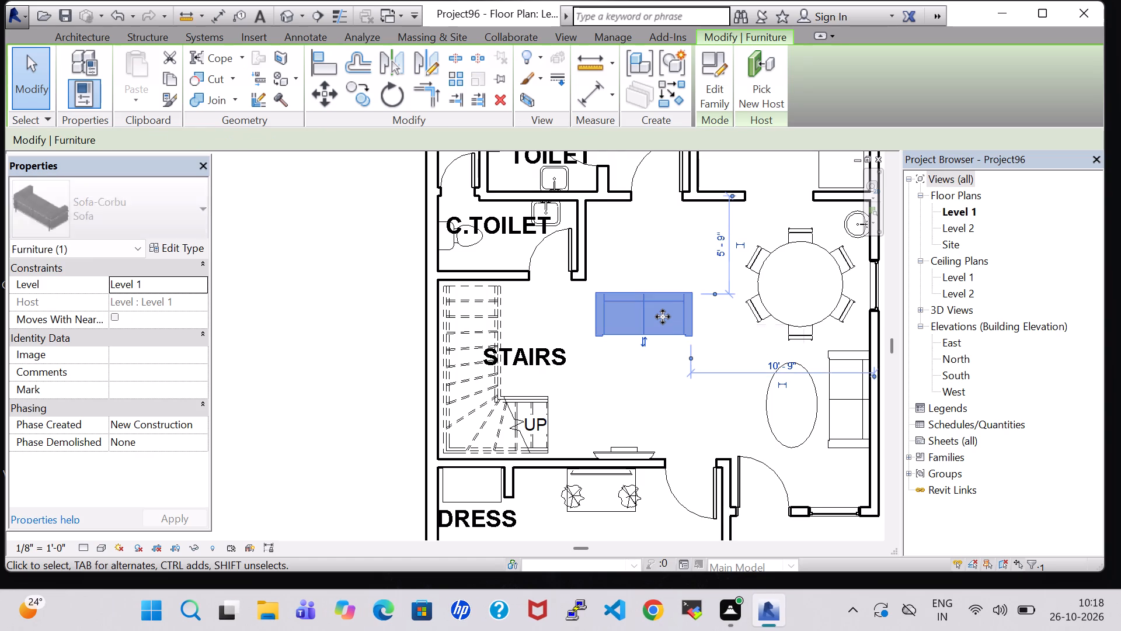
key(Right)
click(655, 385)
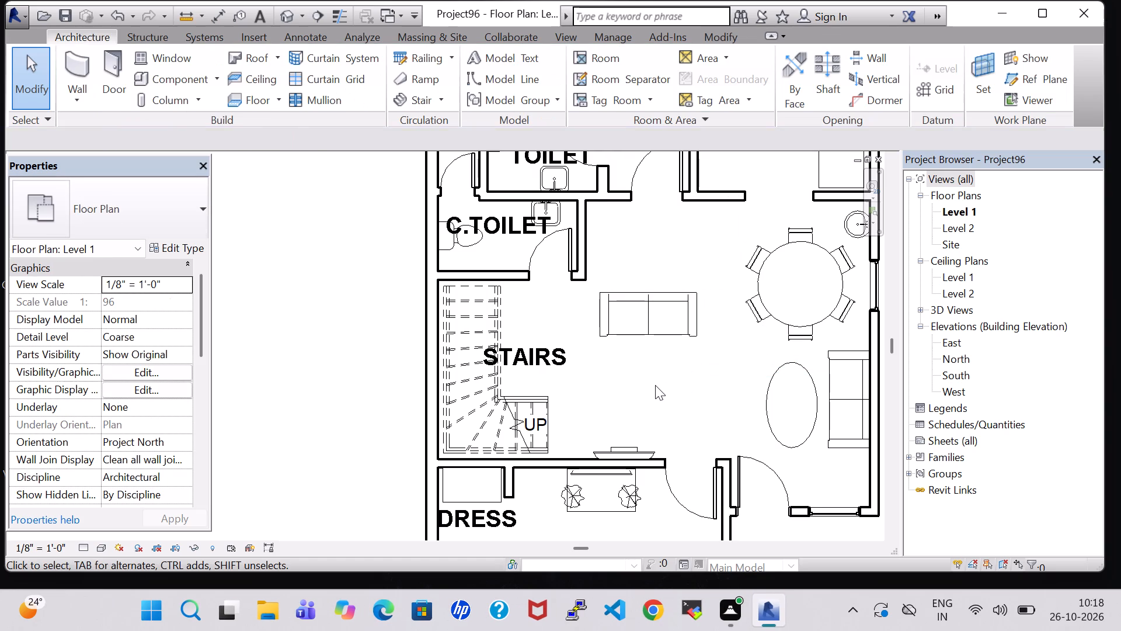
scroll(655, 385, down, 2)
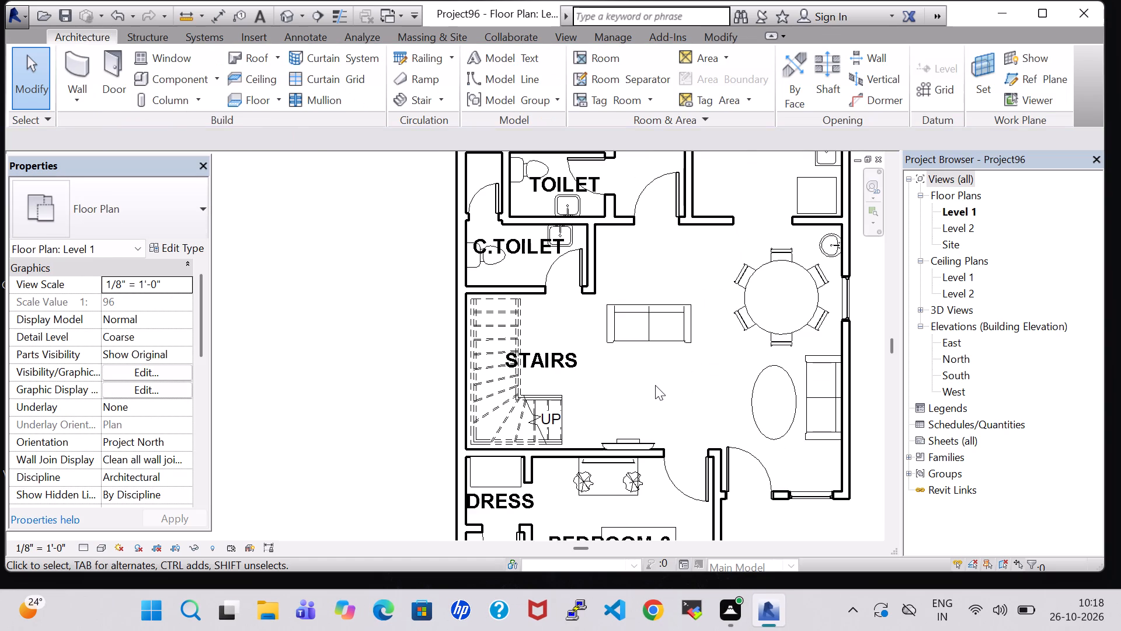
Load the Table-Dining Oval family and place a 36" x 72" table between the living space's north sofa and the TV.
scroll(655, 385, down, 1)
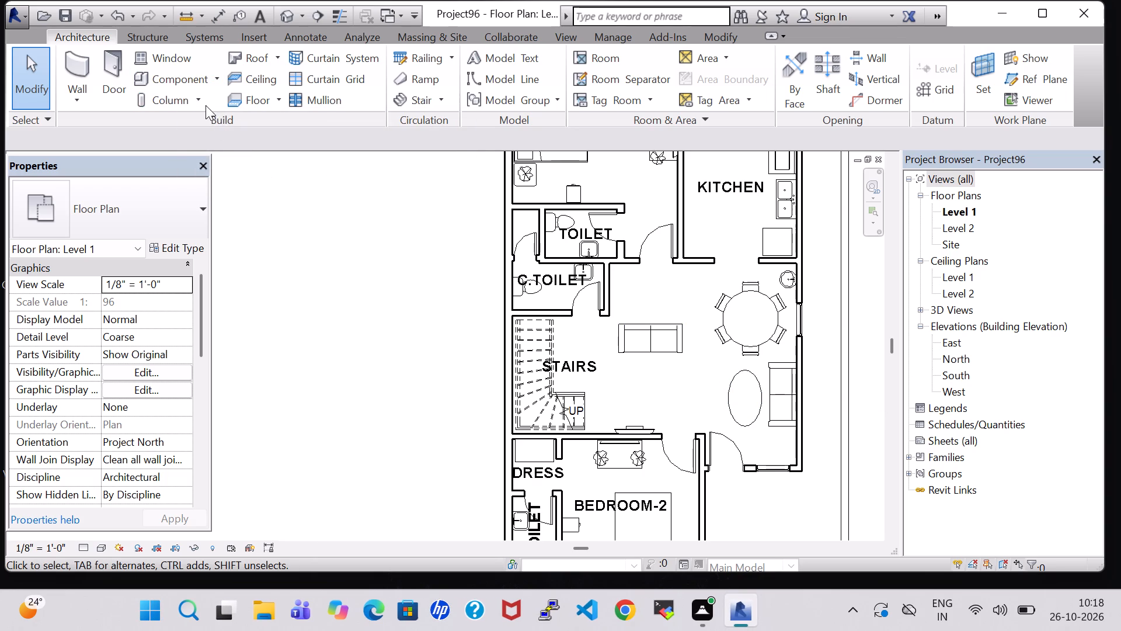
click(172, 75)
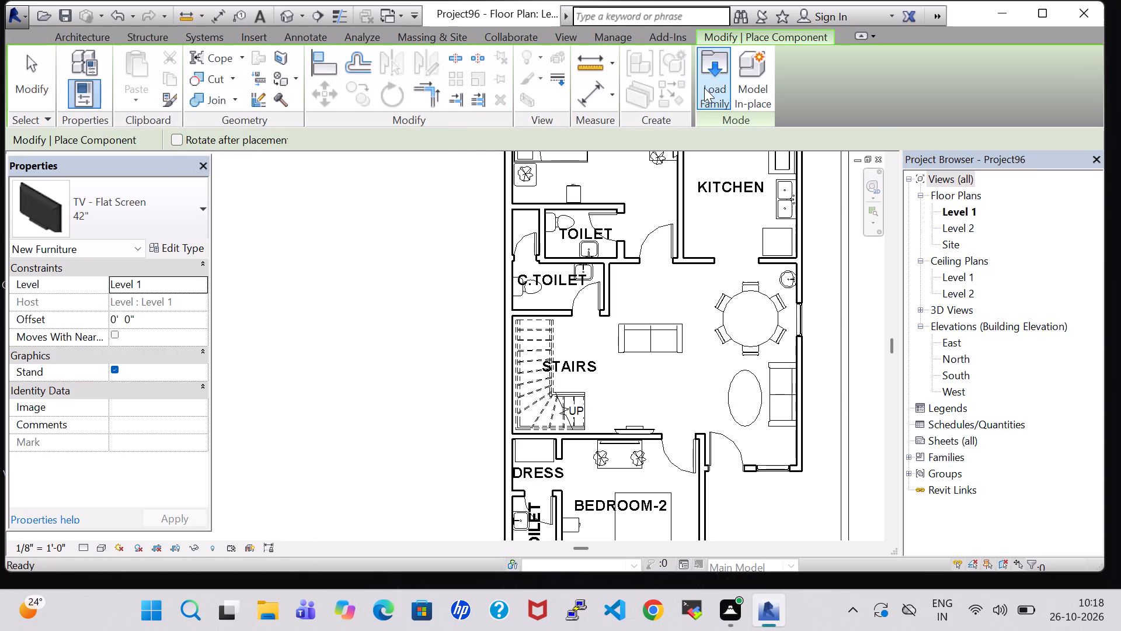
click(704, 88)
double_click(659, 386)
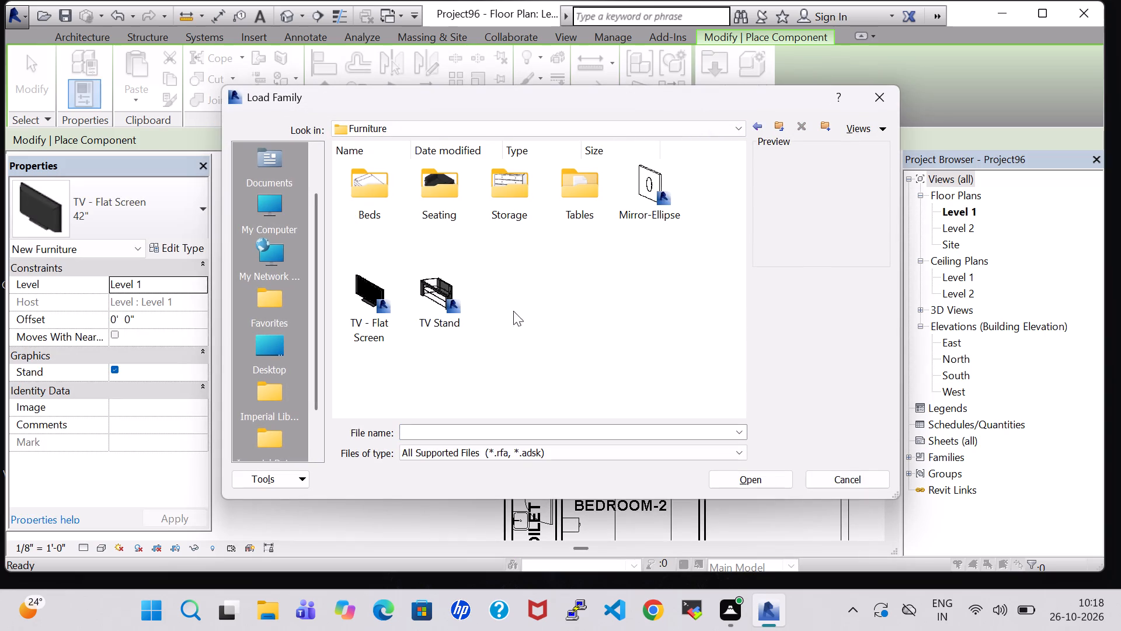
double_click(587, 210)
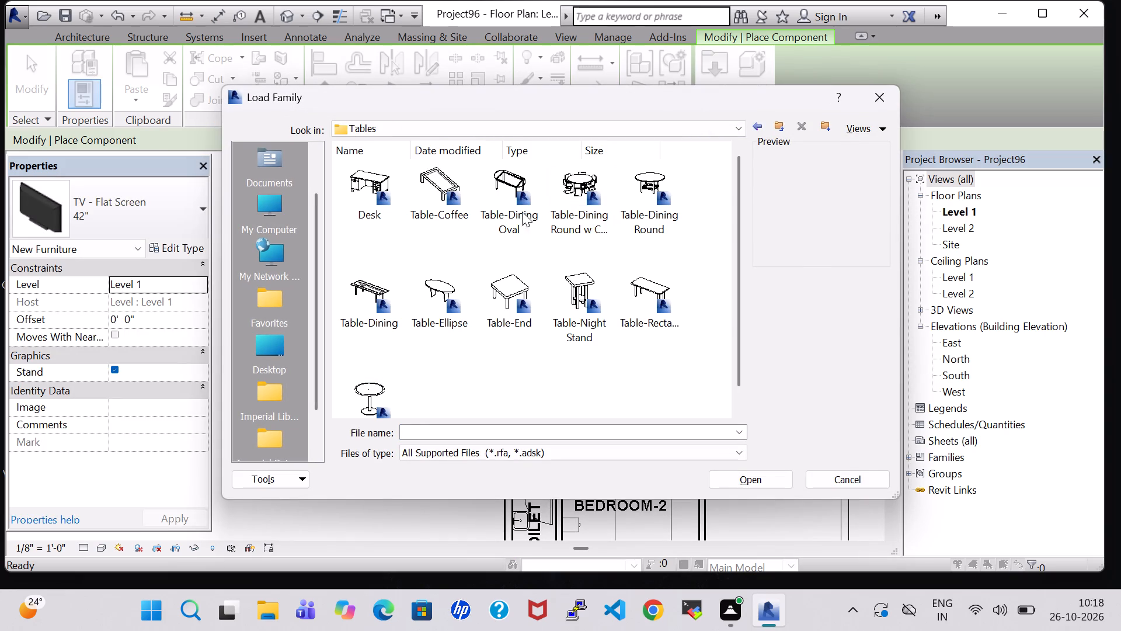
click(503, 208)
click(750, 484)
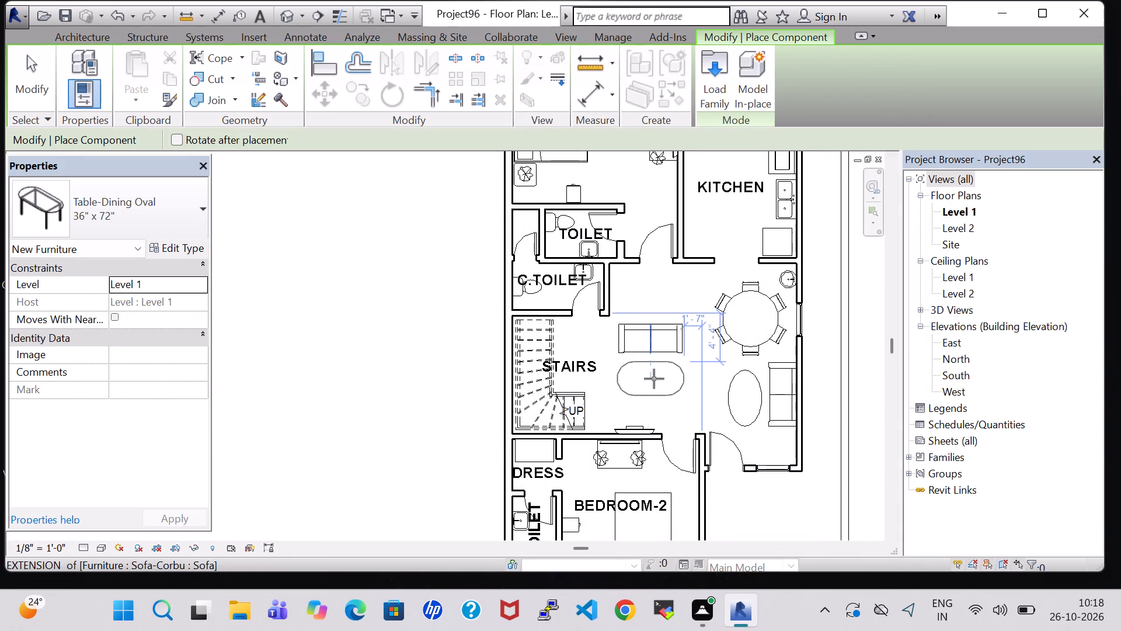
click(654, 379)
key(Escape)
key(Escape)
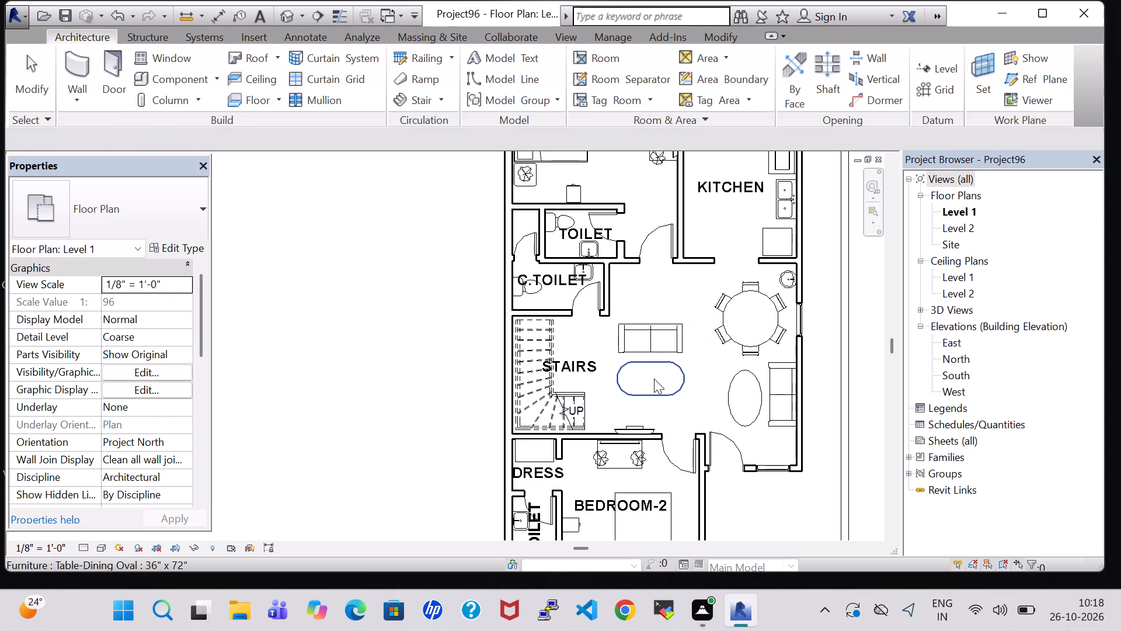
Change the new oval table's type to 36" x 48".
click(656, 367)
click(194, 245)
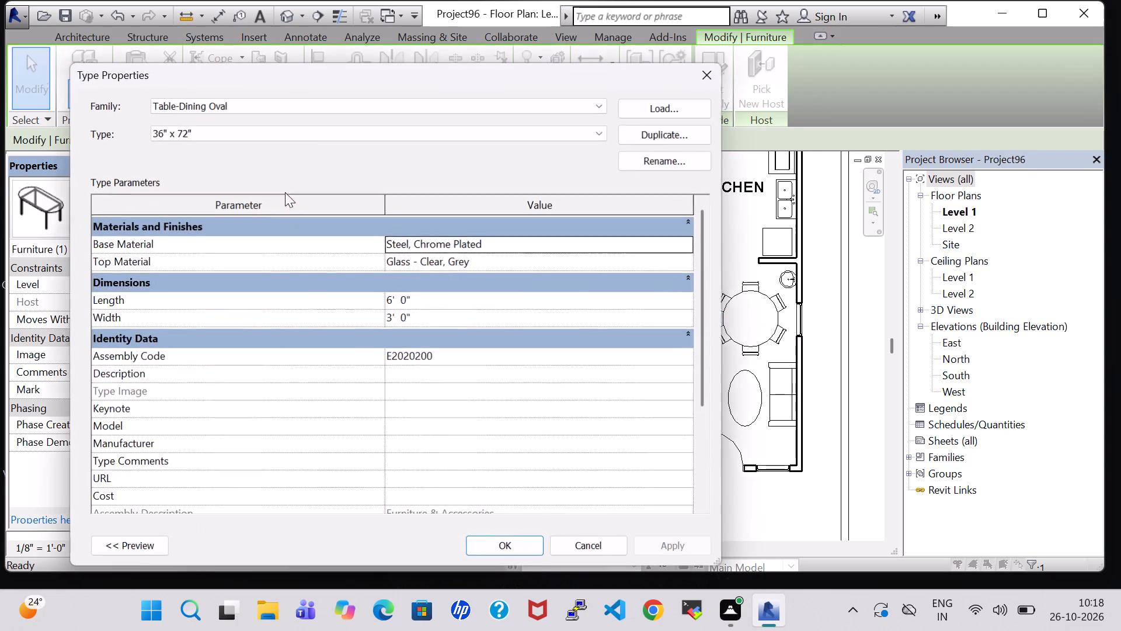
click(308, 131)
click(307, 143)
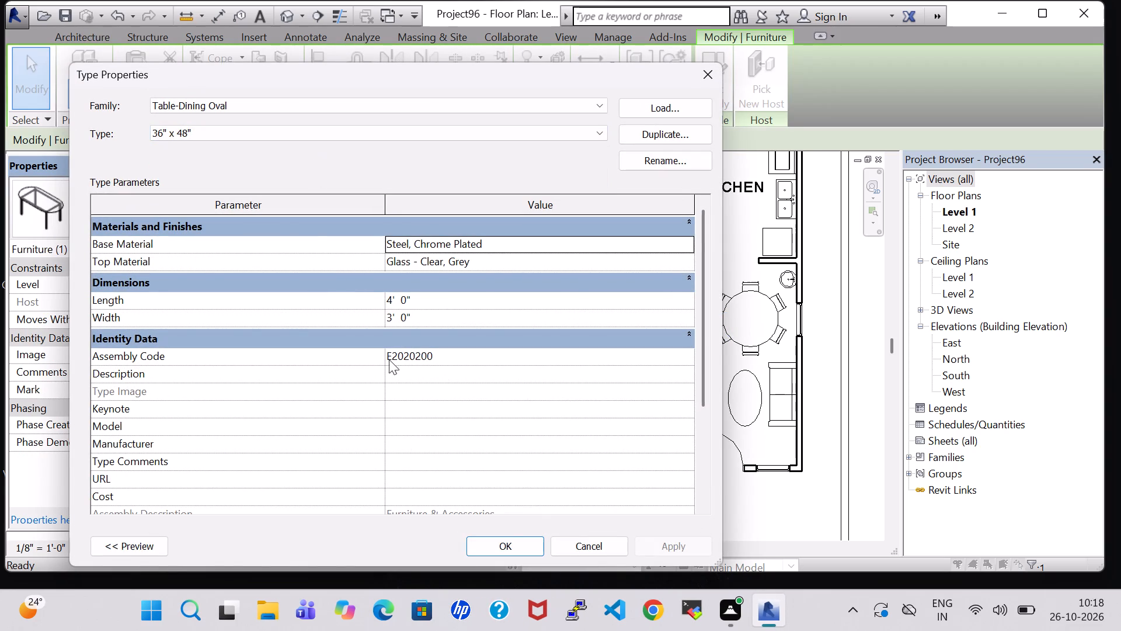
click(513, 545)
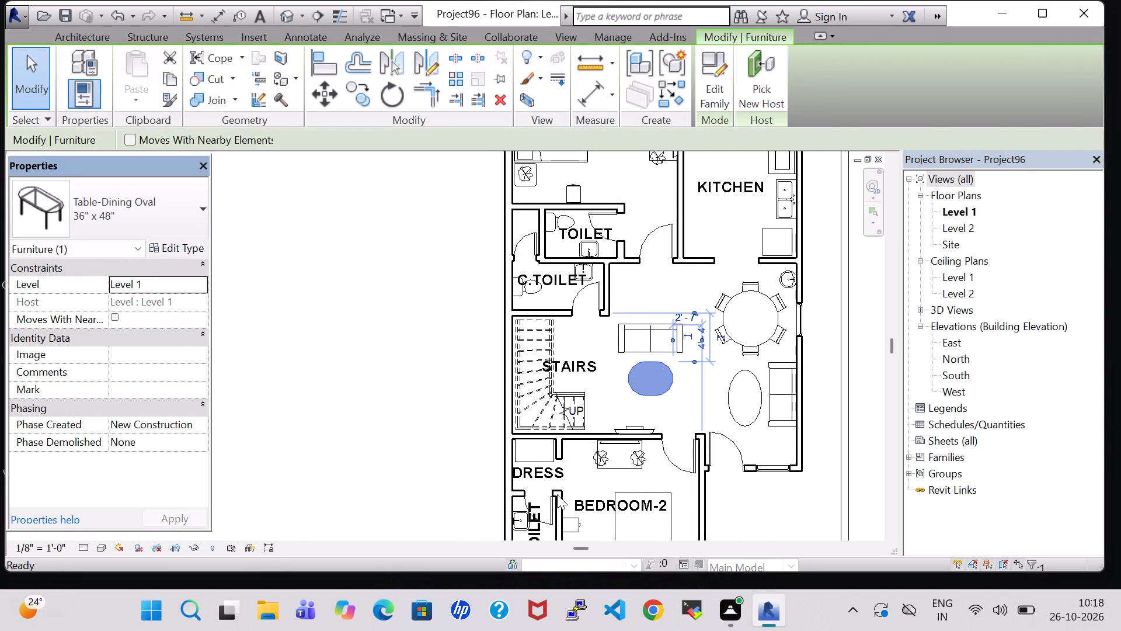
key(Escape)
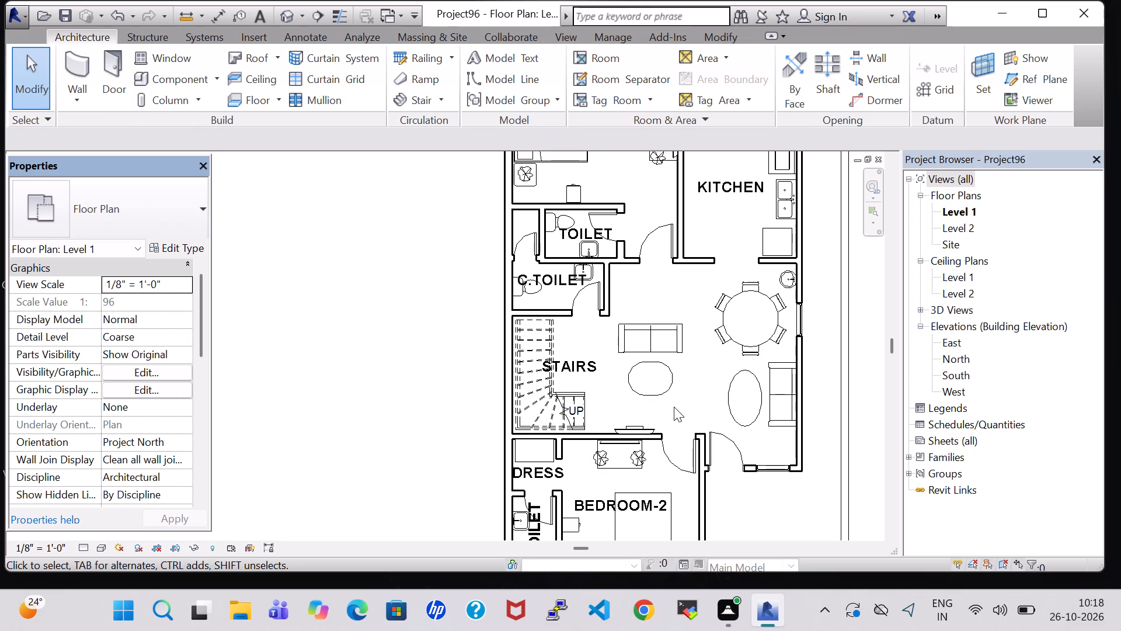
click(710, 391)
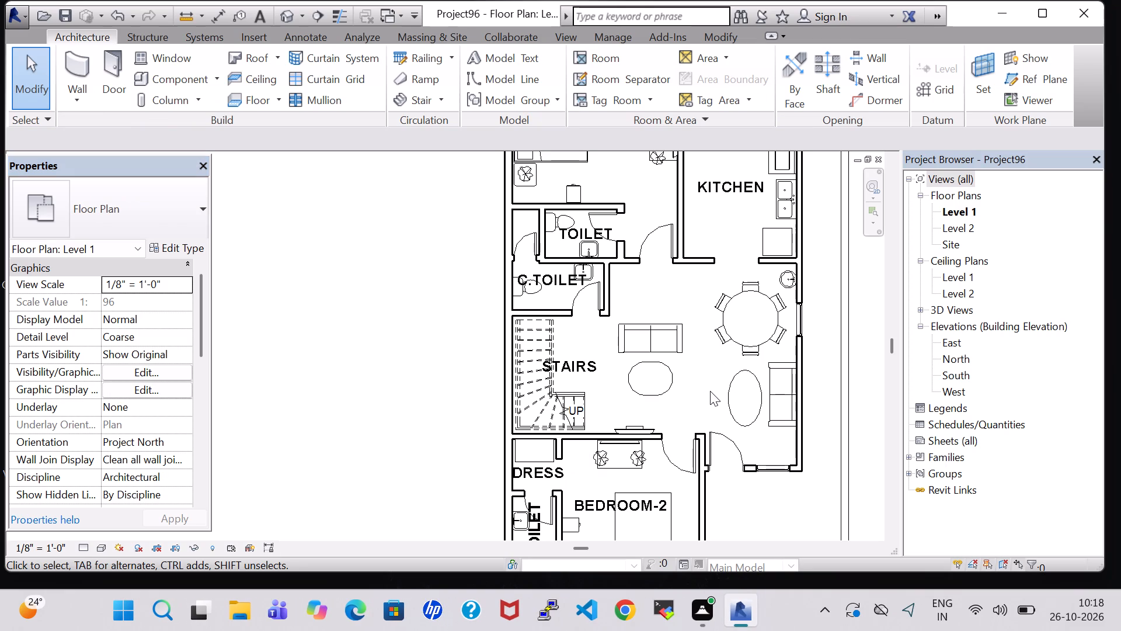
key(Escape)
Nudge the oval table one increment north, closer to the sofa.
click(671, 369)
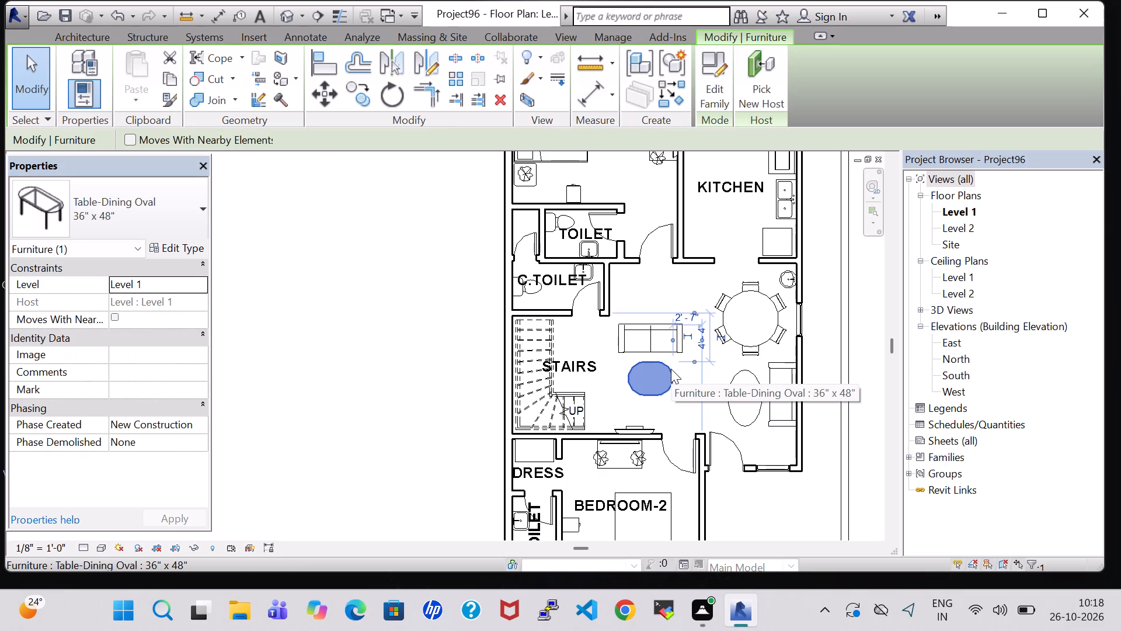
key(Up)
key(Right)
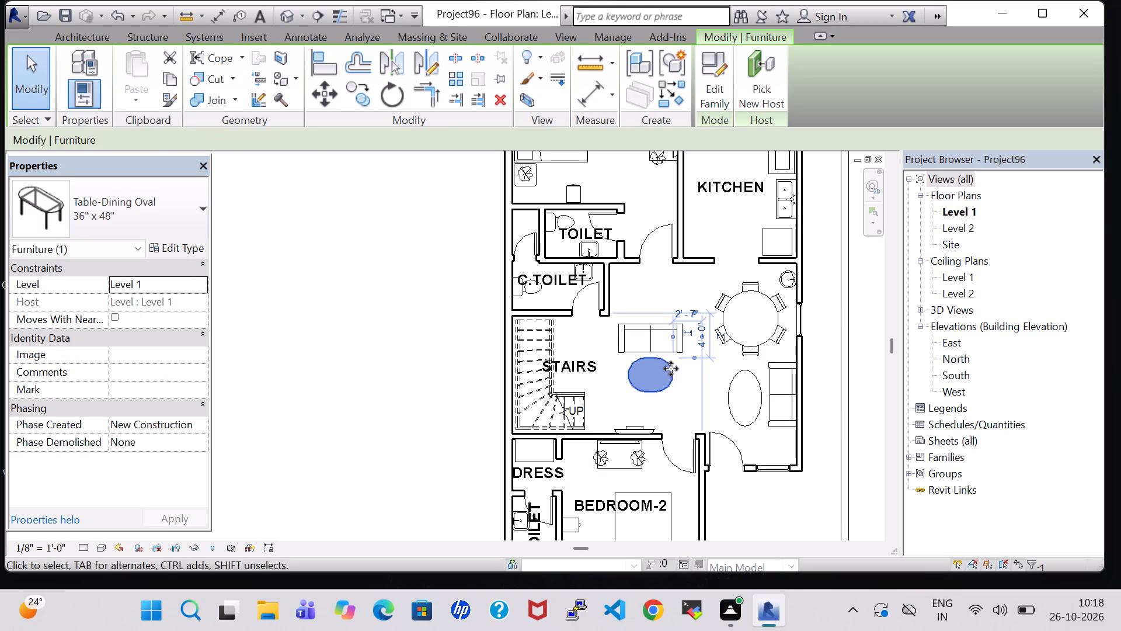
key(Down)
key(Up)
key(Left)
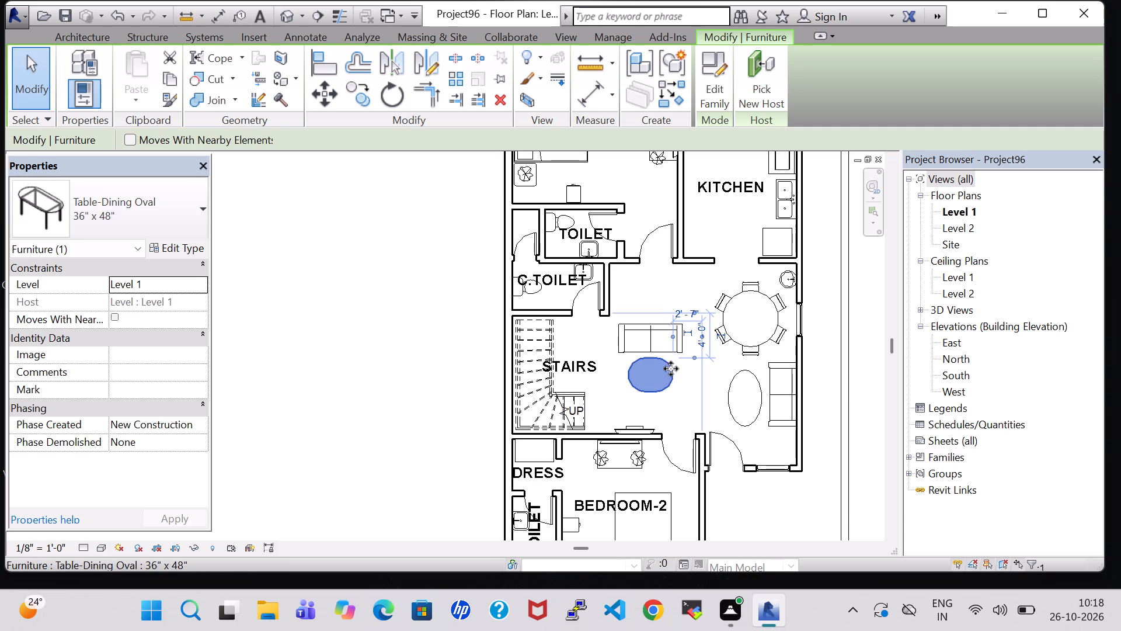
click(797, 496)
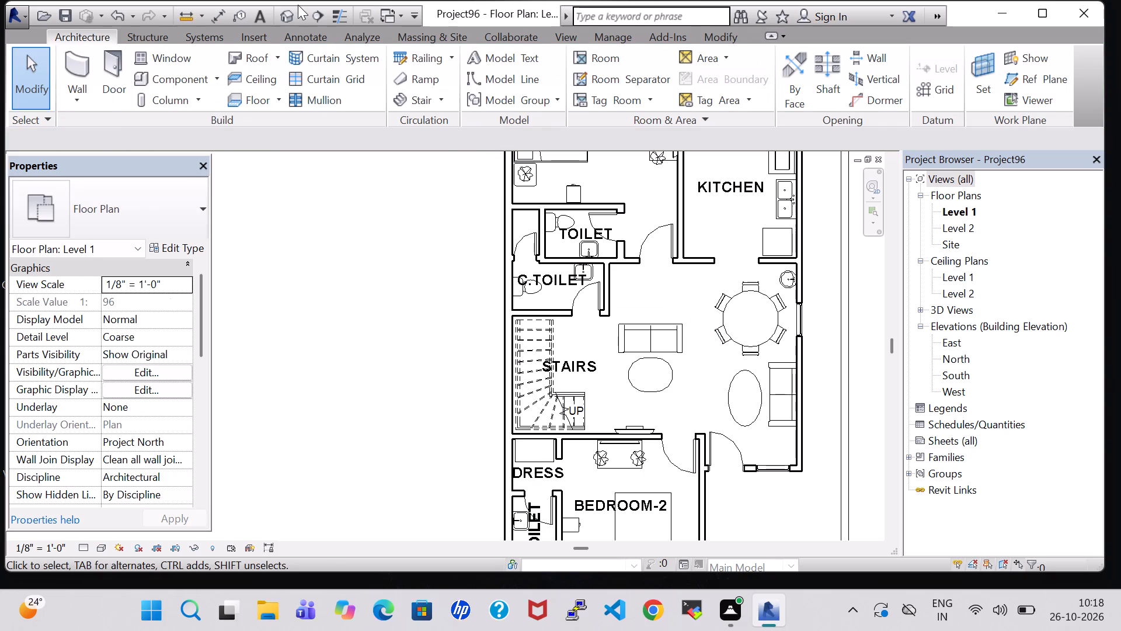
In the default 3D view, set the Sofa-Corbu type's cushion material to Sash.
click(291, 13)
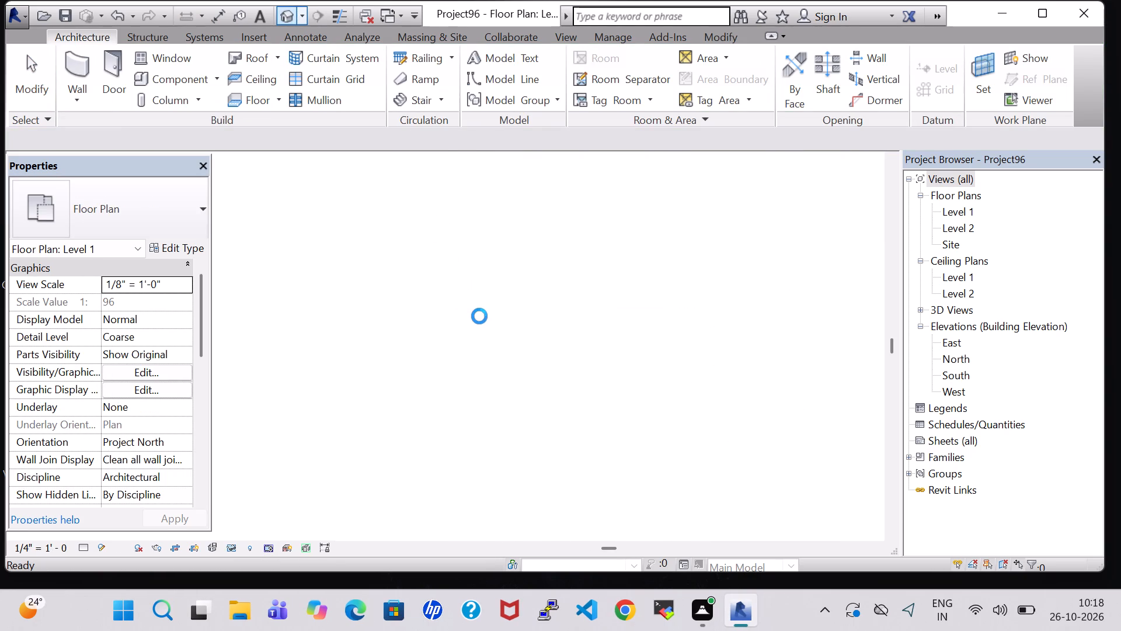
scroll(479, 316, down, 2)
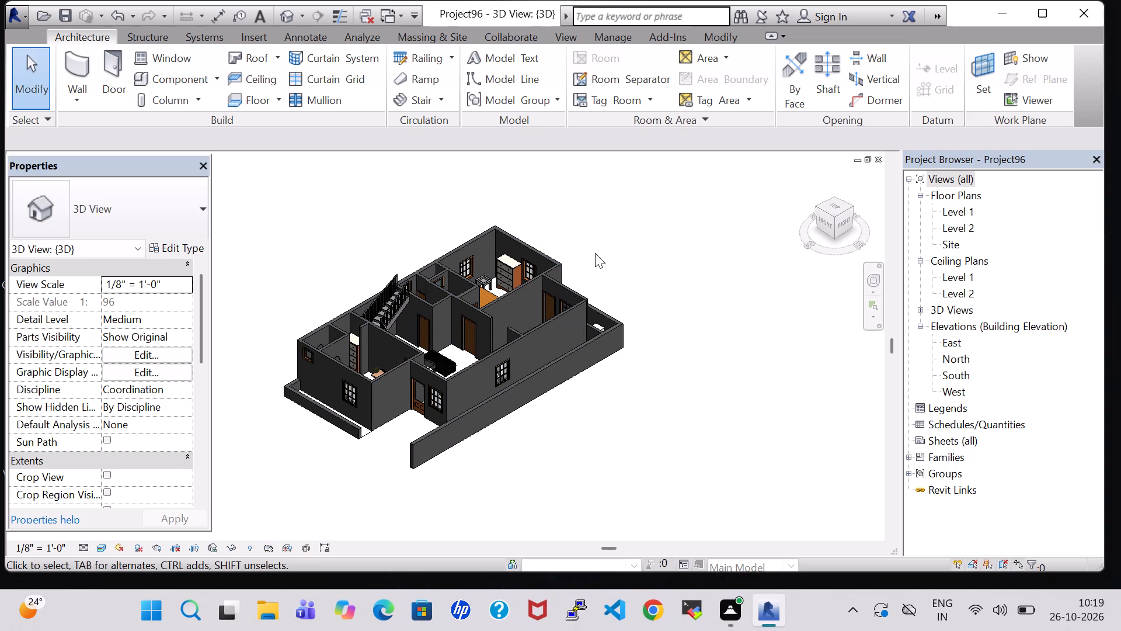
shift+middle_drag(595, 253, 658, 422)
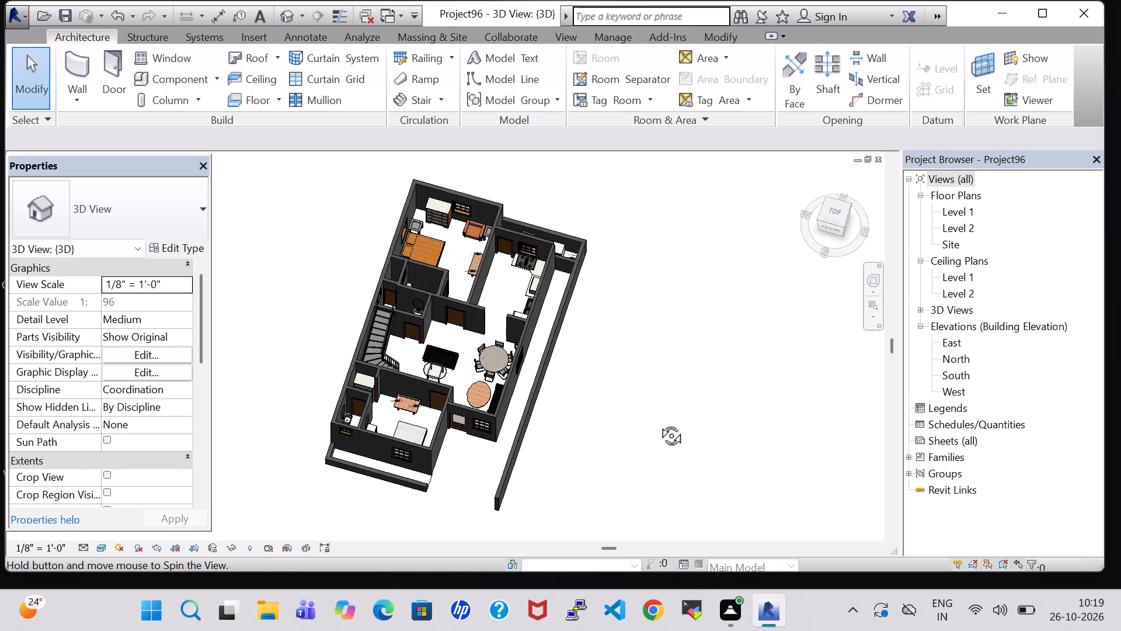
shift+middle_drag(658, 422, 671, 464)
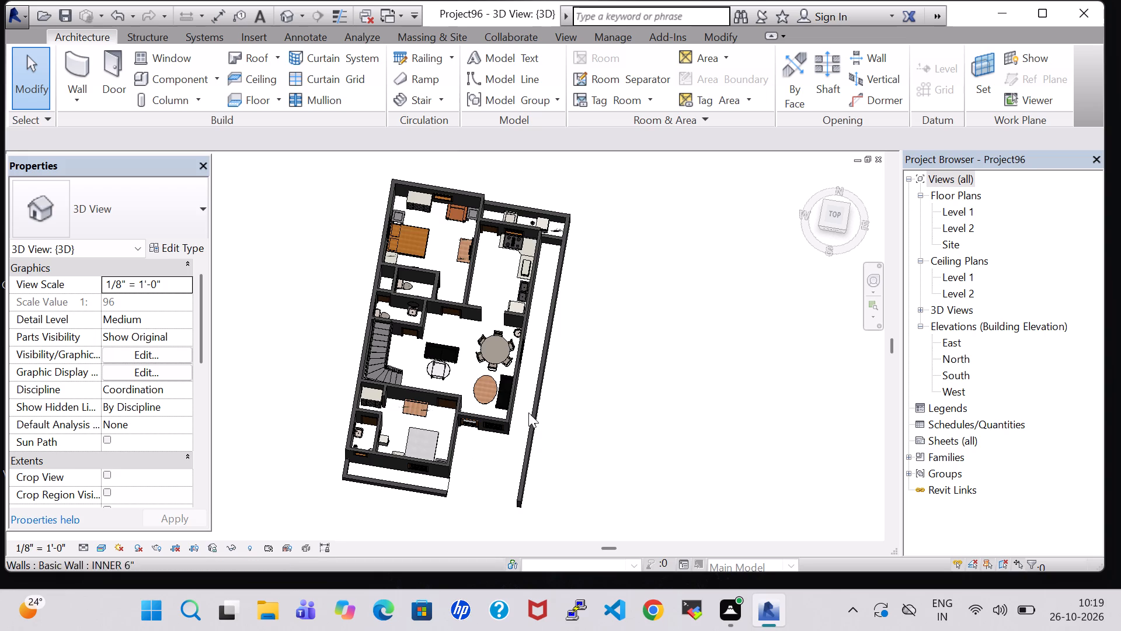
scroll(556, 412, up, 6)
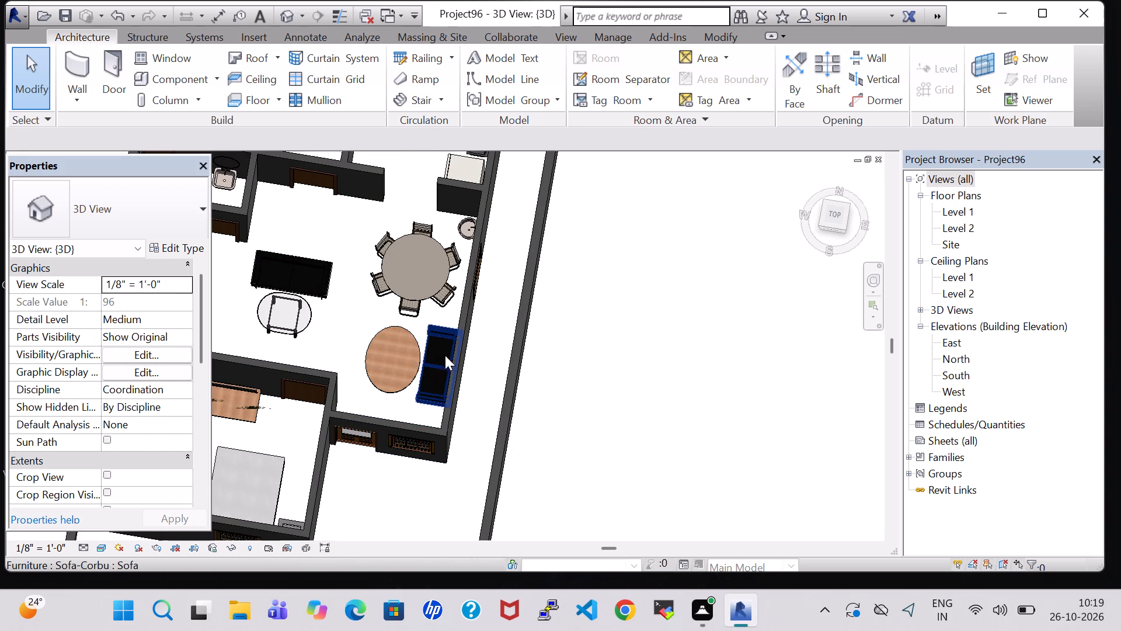
click(446, 334)
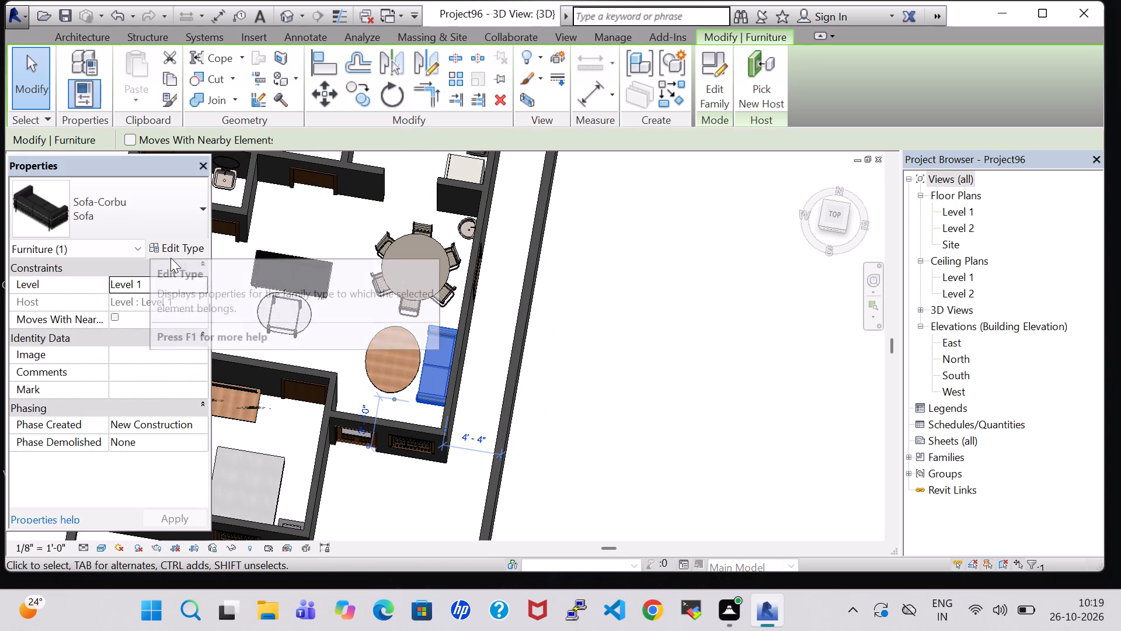
click(166, 245)
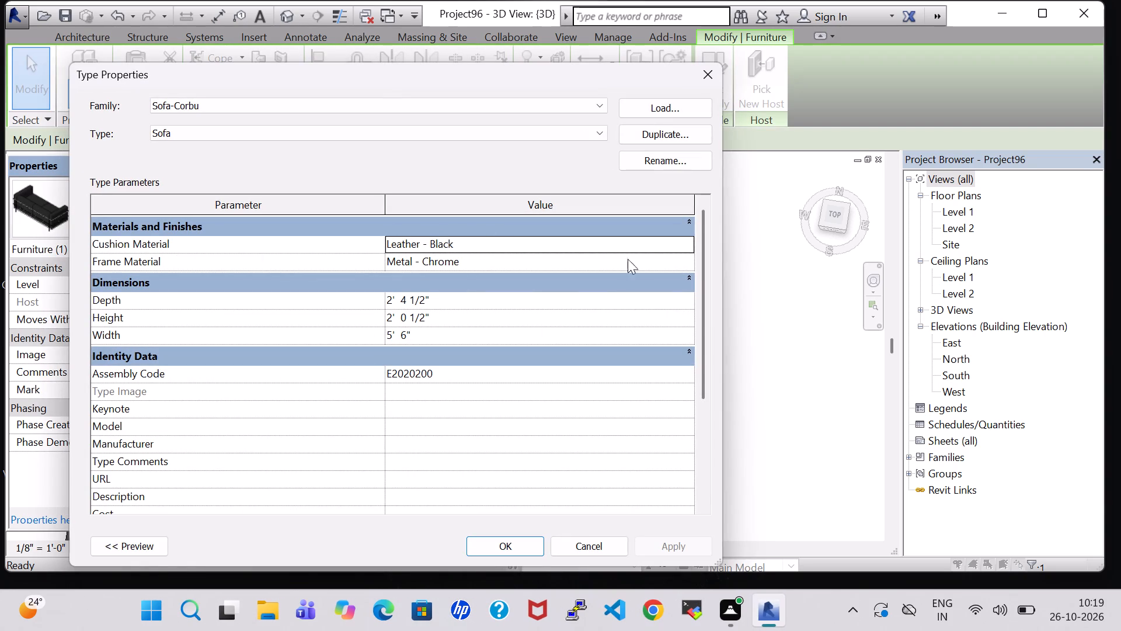
click(690, 240)
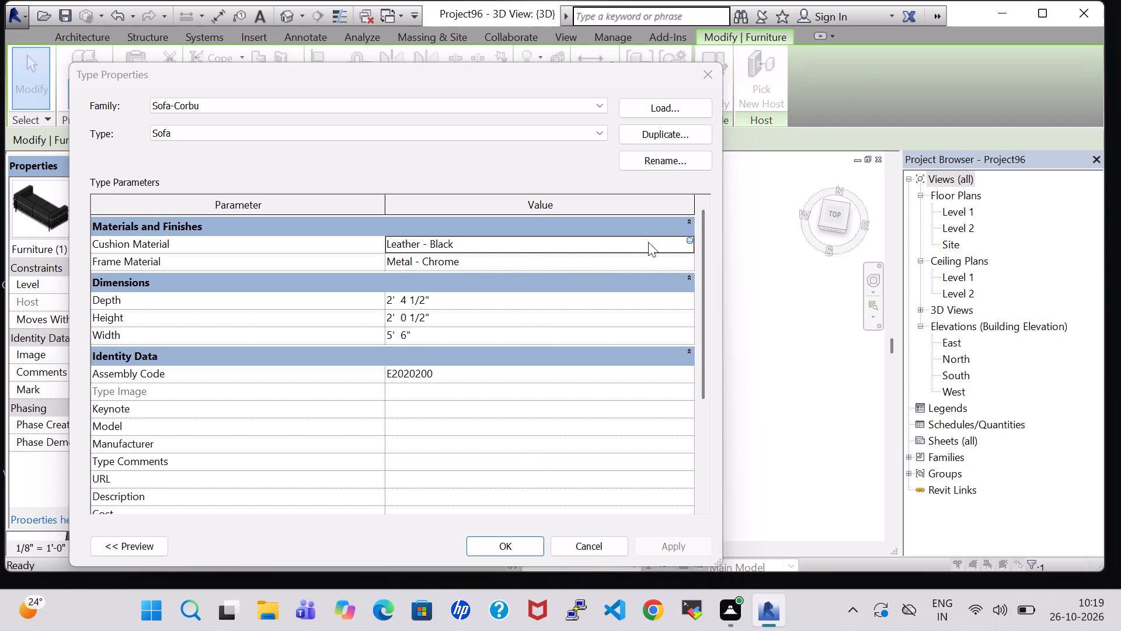
scroll(410, 372, down, 11)
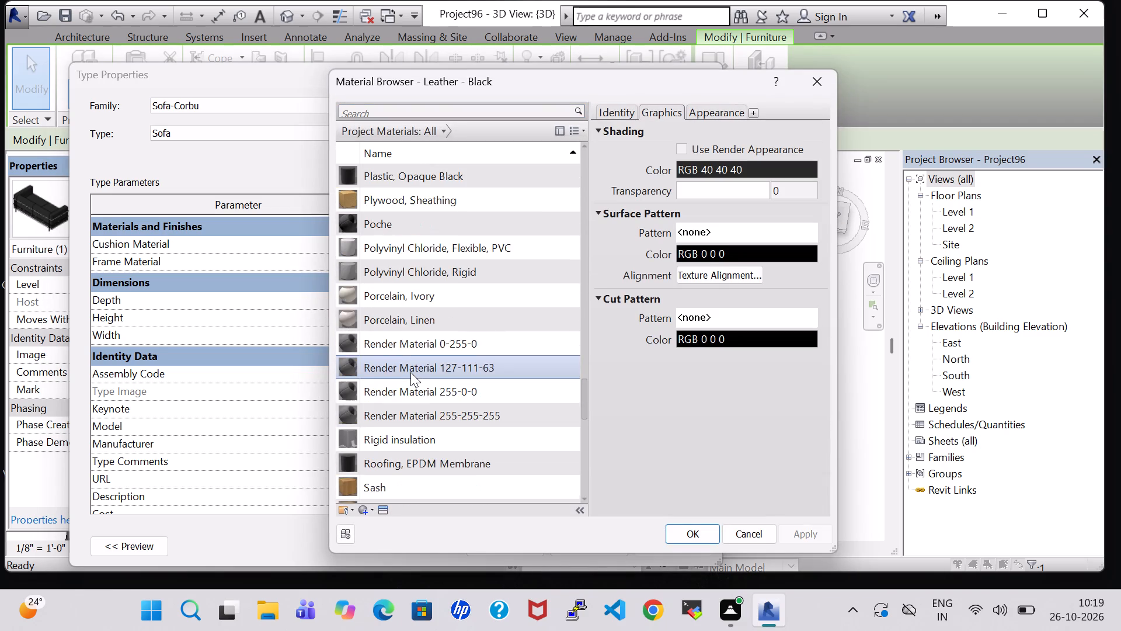
scroll(410, 372, down, 3)
click(394, 293)
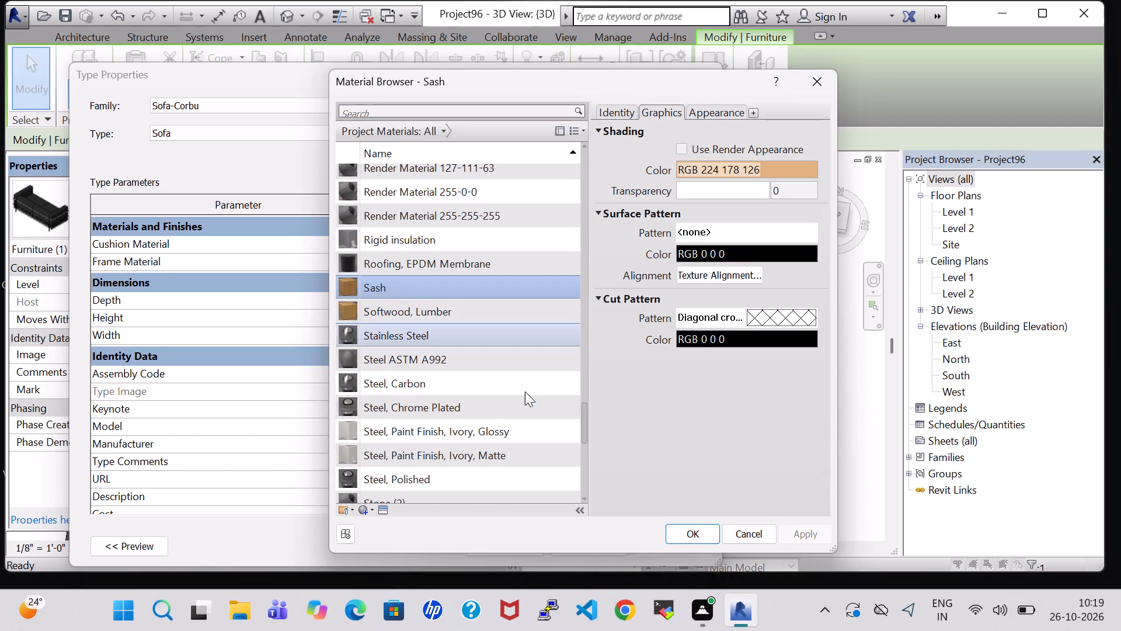
click(687, 526)
click(518, 549)
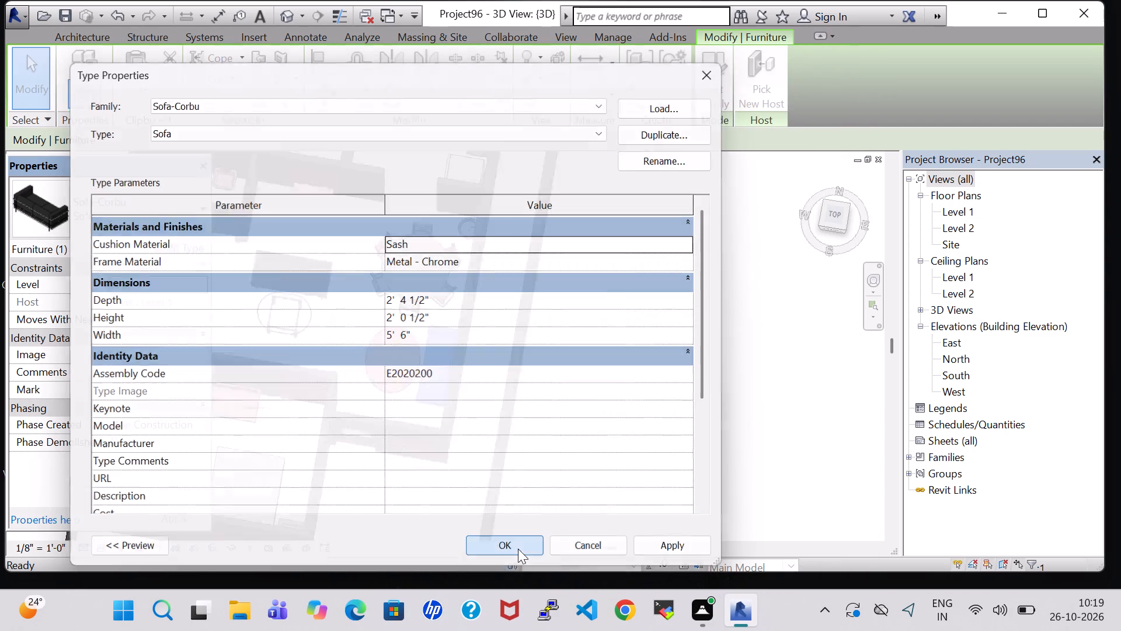
click(575, 369)
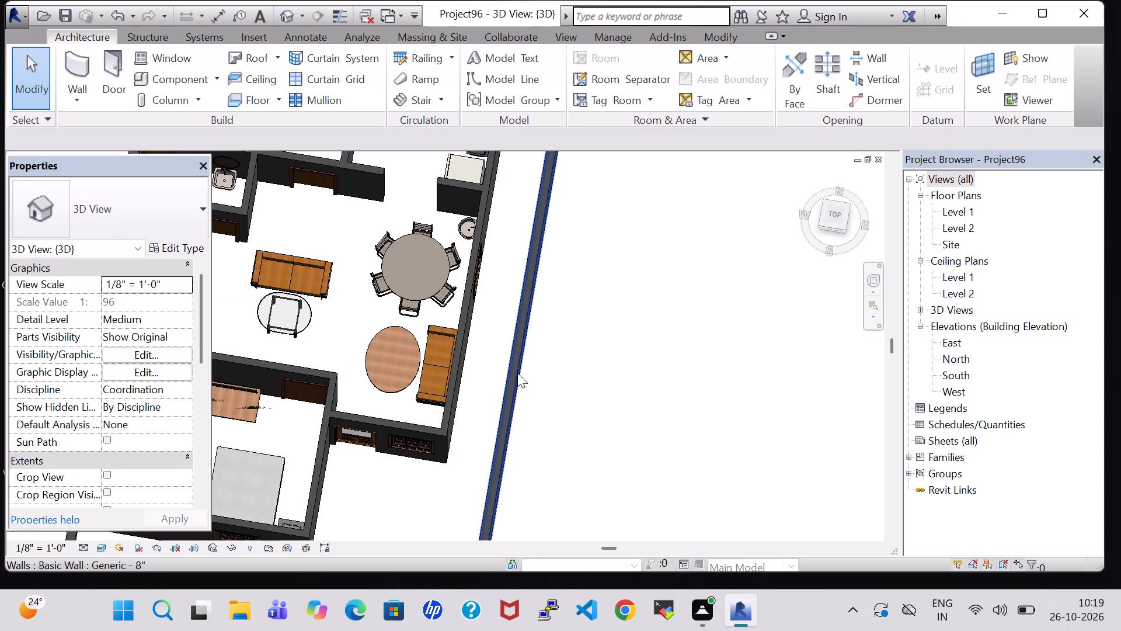
Nudge the sofa along the living space's east wall one increment west, away from the wall.
shift+middle_drag(498, 367, 510, 368)
scroll(509, 368, up, 3)
middle_drag(509, 368, 530, 369)
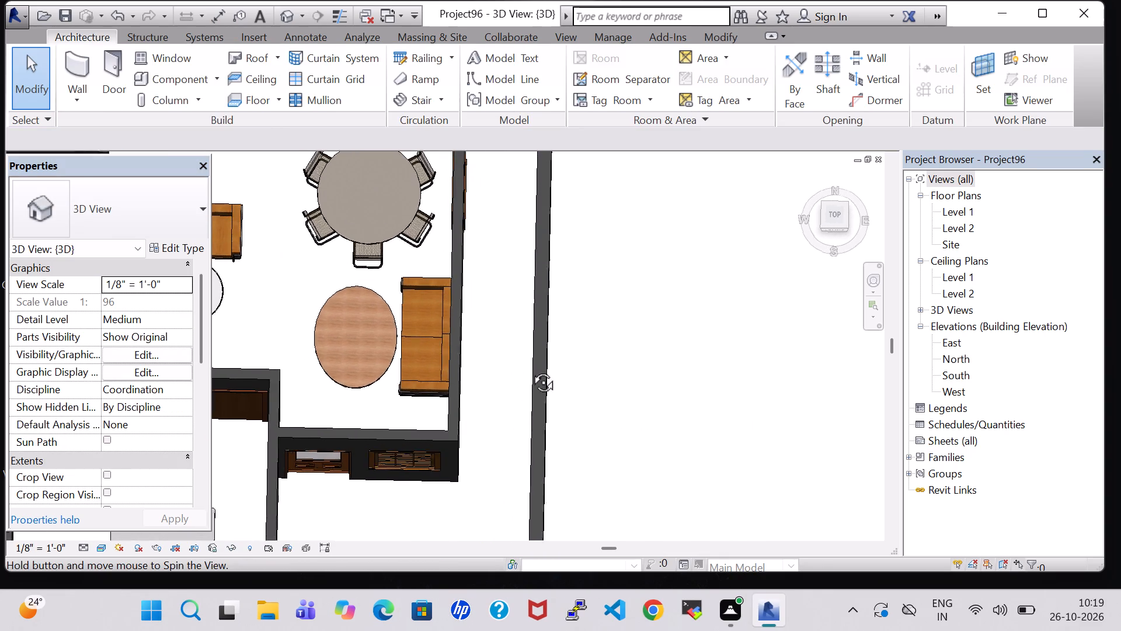
middle_drag(530, 369, 532, 370)
shift+middle_drag(525, 361, 539, 359)
click(479, 327)
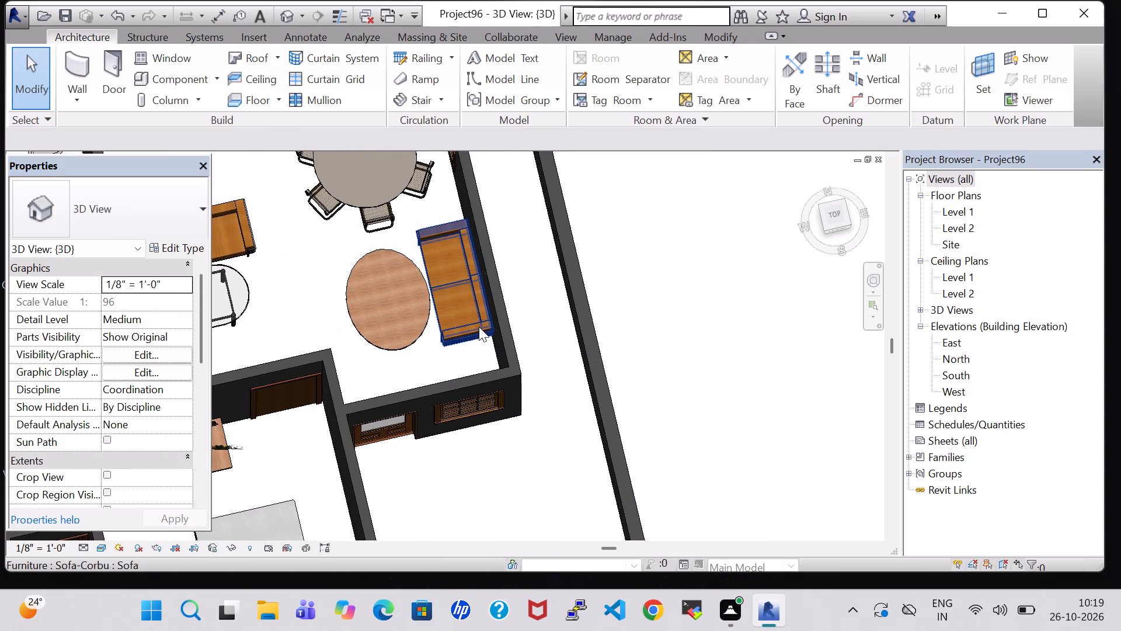
key(Left)
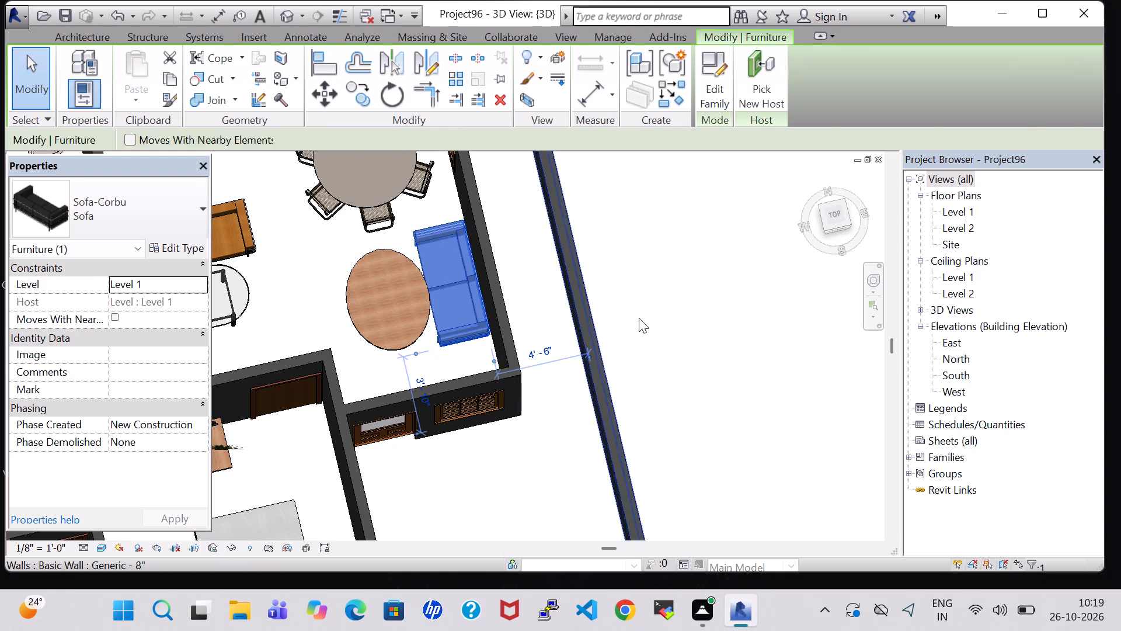
click(647, 316)
Nudge the elliptical table beside the east-wall sofa one increment west, away from the sofa.
click(369, 251)
key(Left)
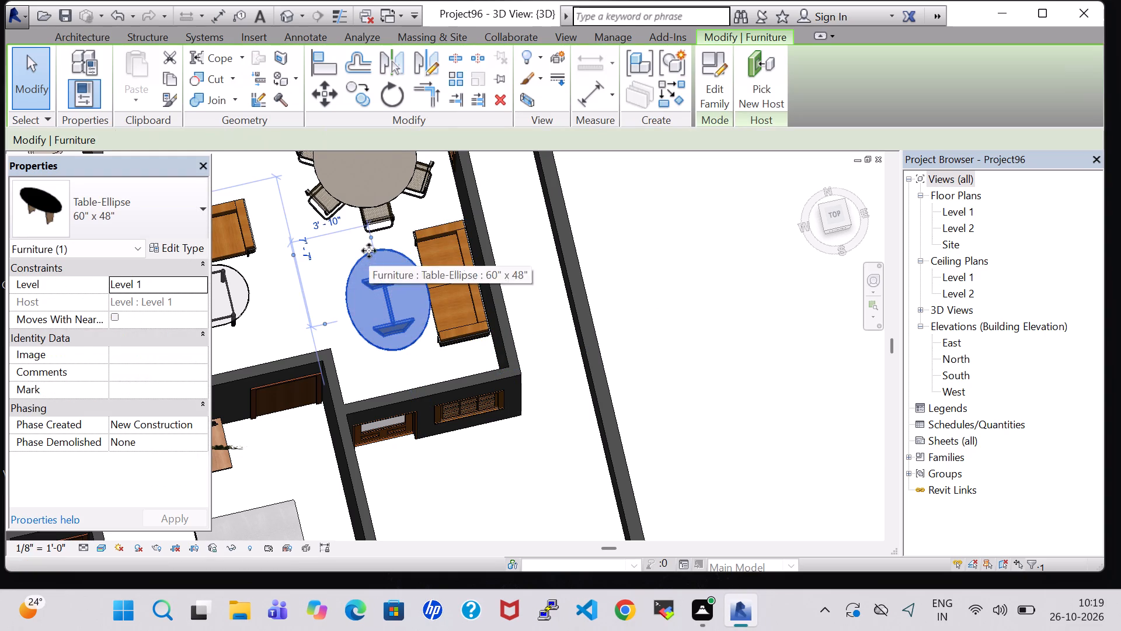
click(614, 272)
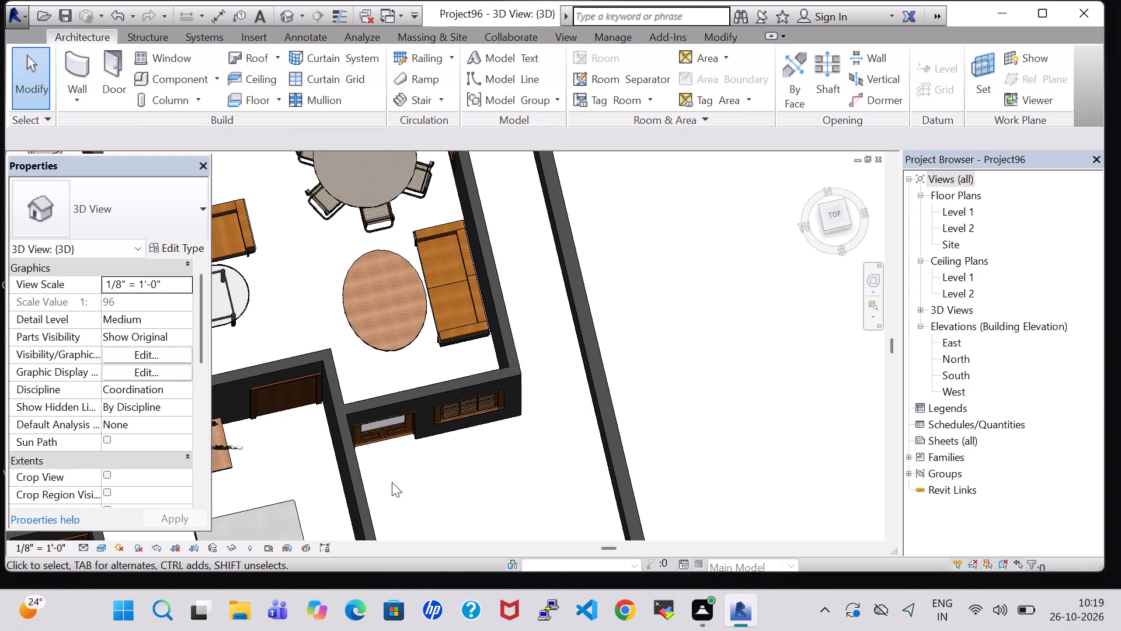
shift+middle_drag(398, 414, 388, 392)
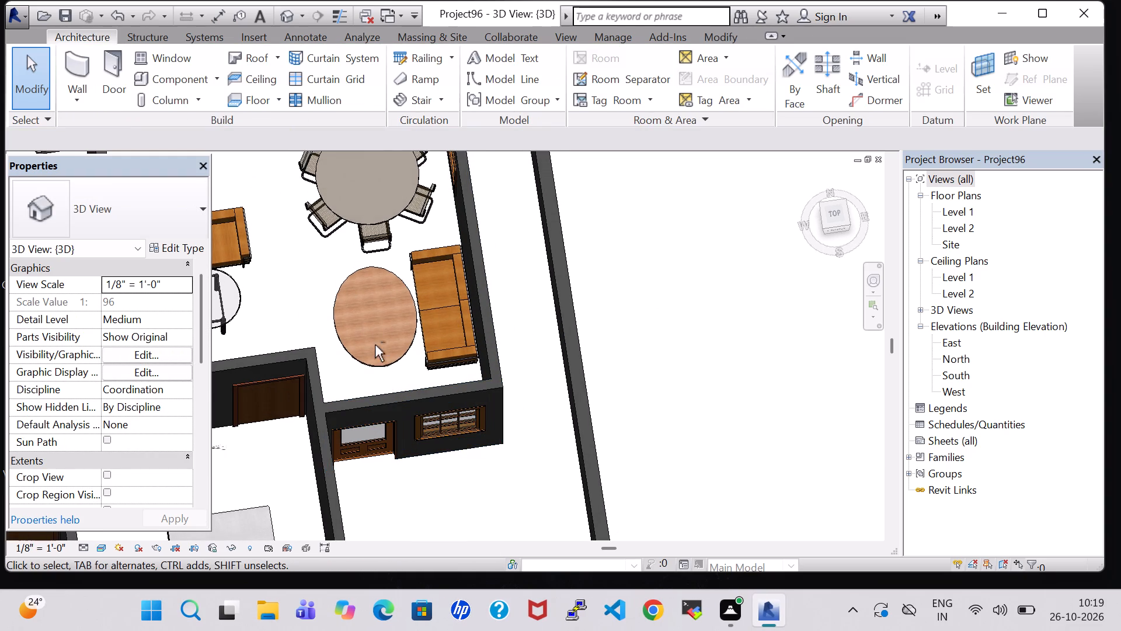
Return to the Level 1 floor plan.
double_click(972, 217)
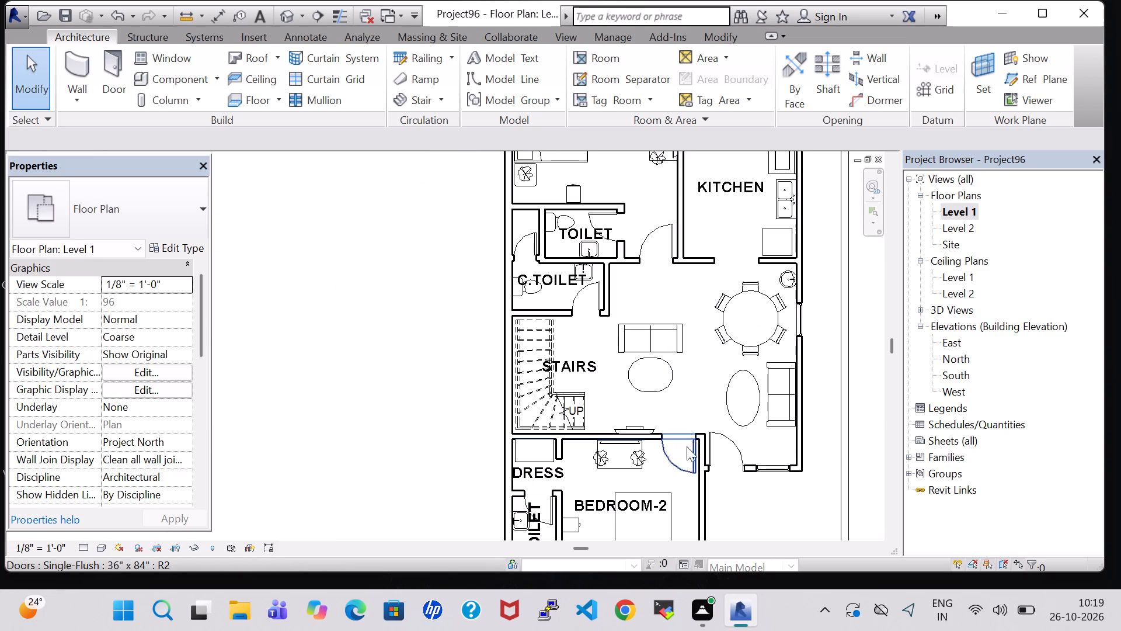
scroll(631, 494, down, 1)
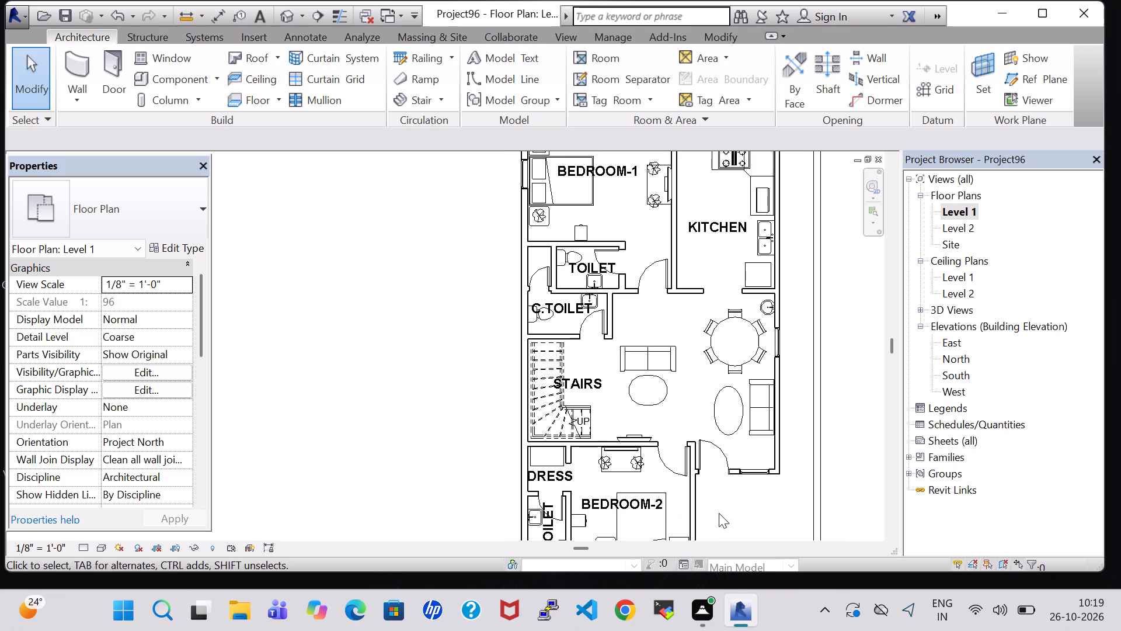
Place a room with its tag in the open living space between the stairs and the dining table.
scroll(765, 477, down, 2)
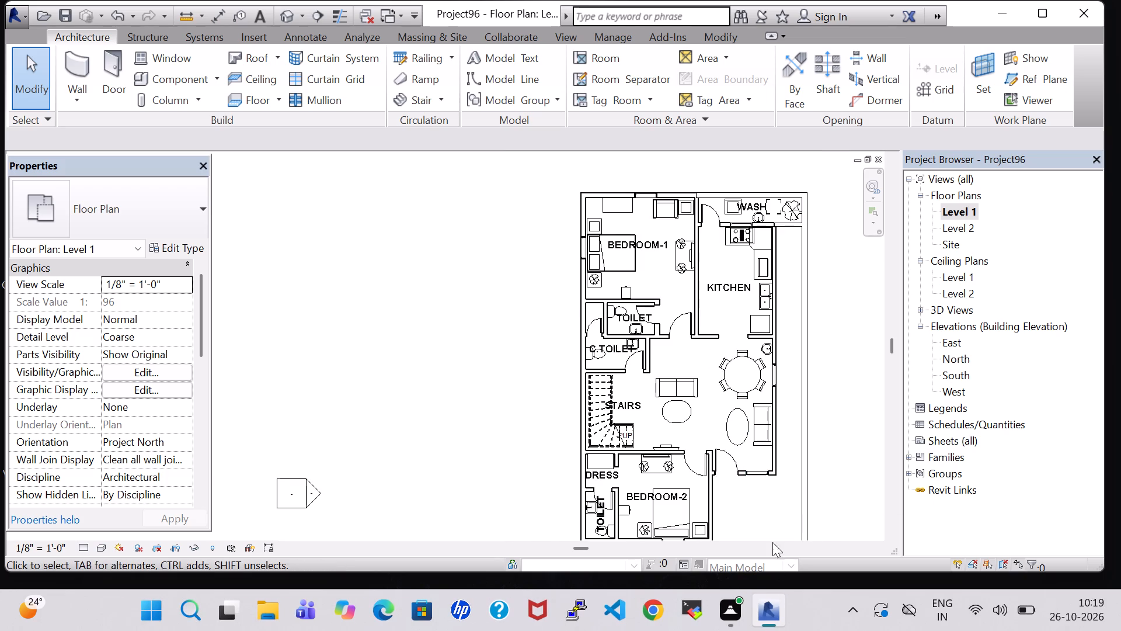
scroll(762, 525, down, 1)
middle_drag(762, 525, 739, 451)
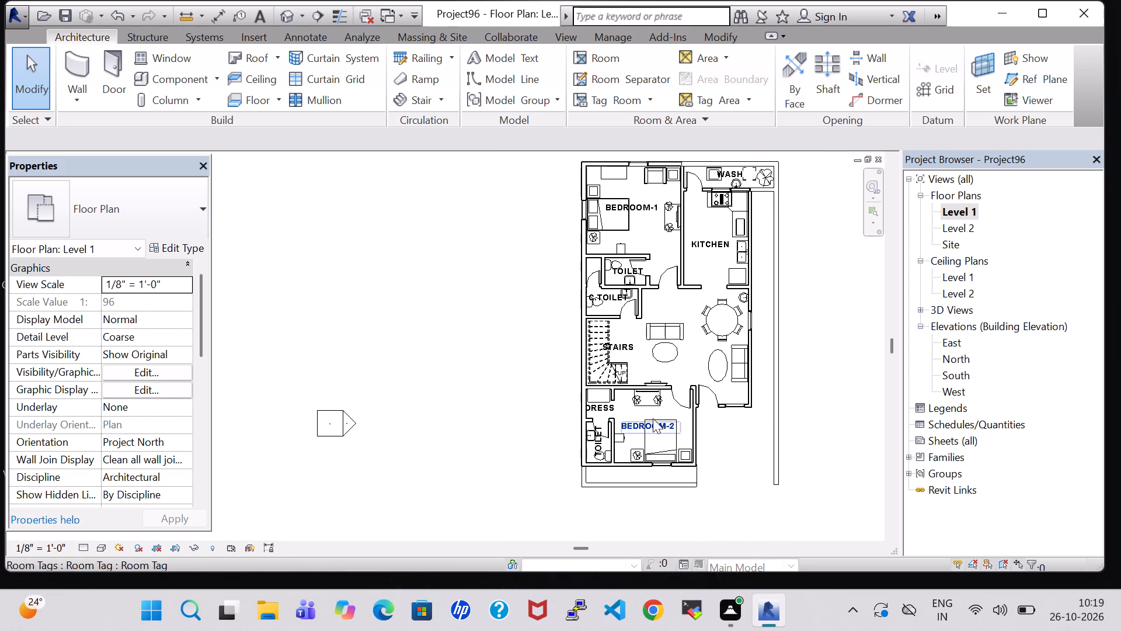
click(607, 54)
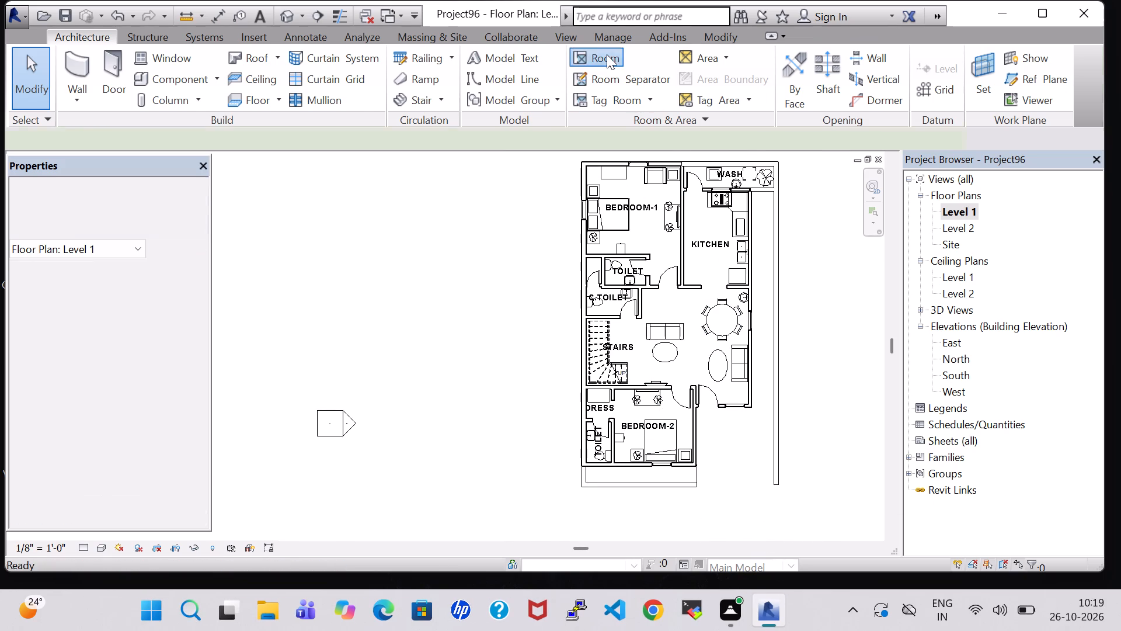
click(697, 339)
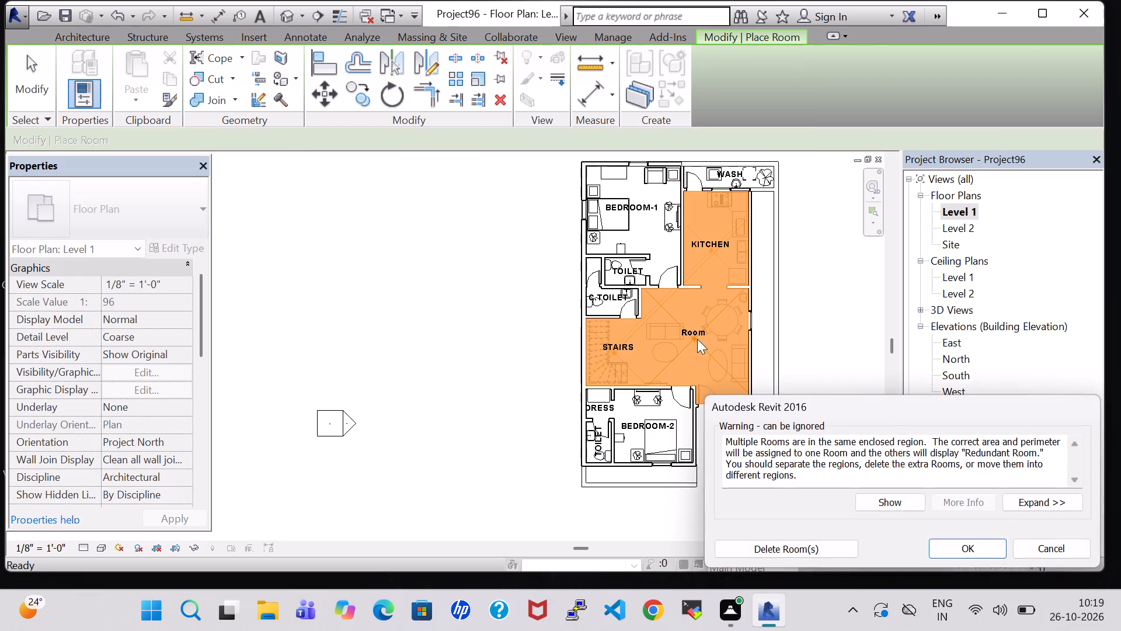
click(962, 548)
key(Escape)
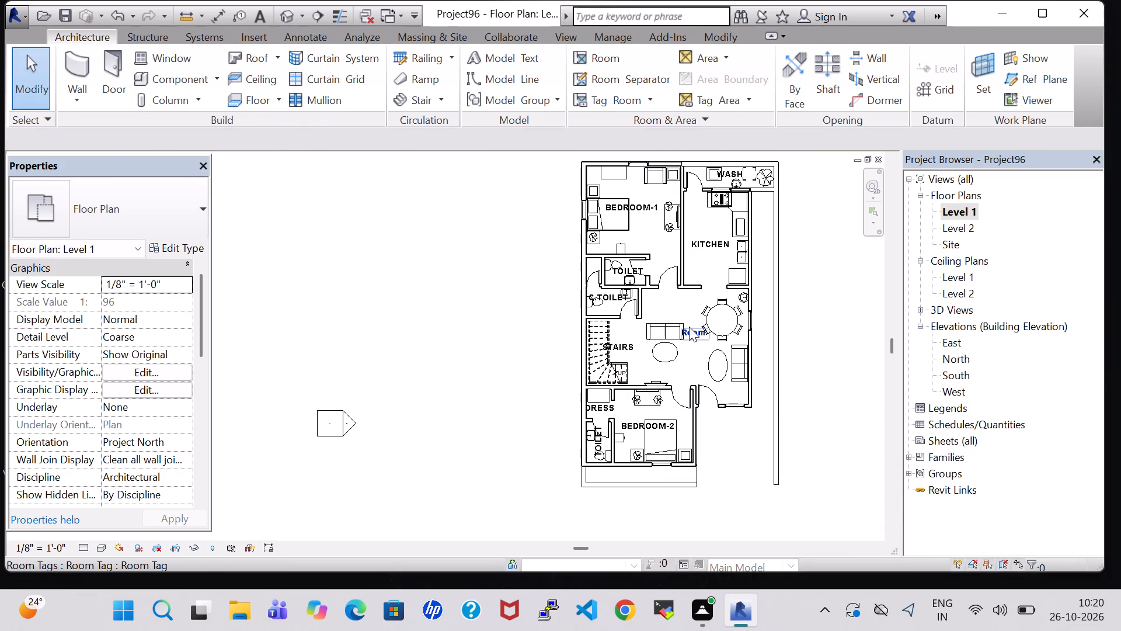
Rename the new living space room tag LIVING/DINING.
double_click(689, 327)
key(BackSpace)
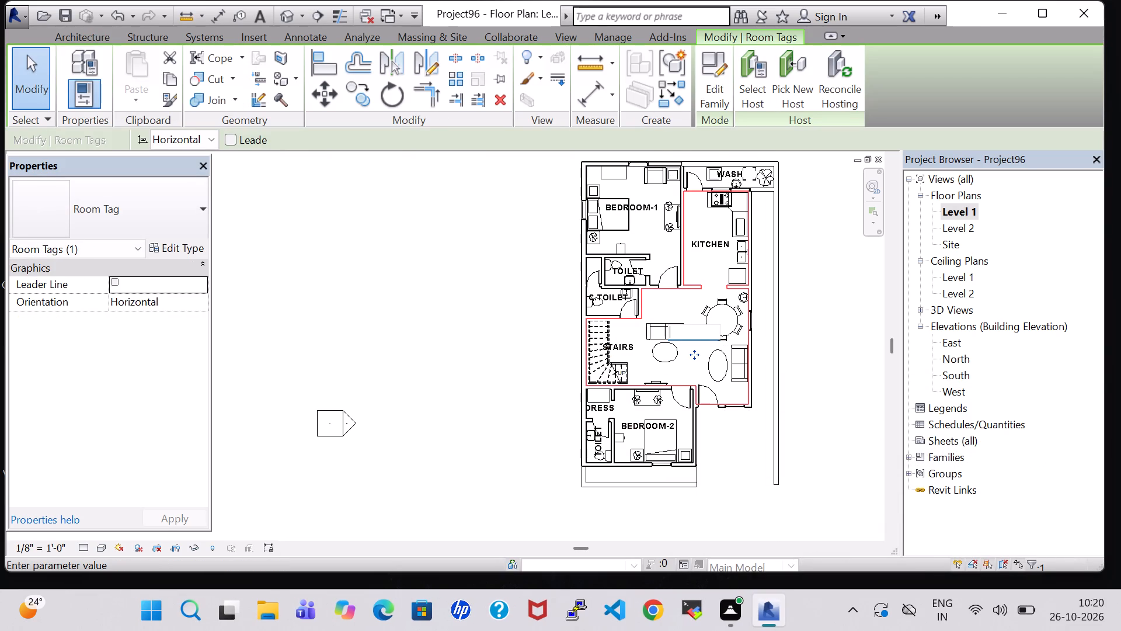
text(LIVING)
key(slash)
text(DINING)
key(Return)
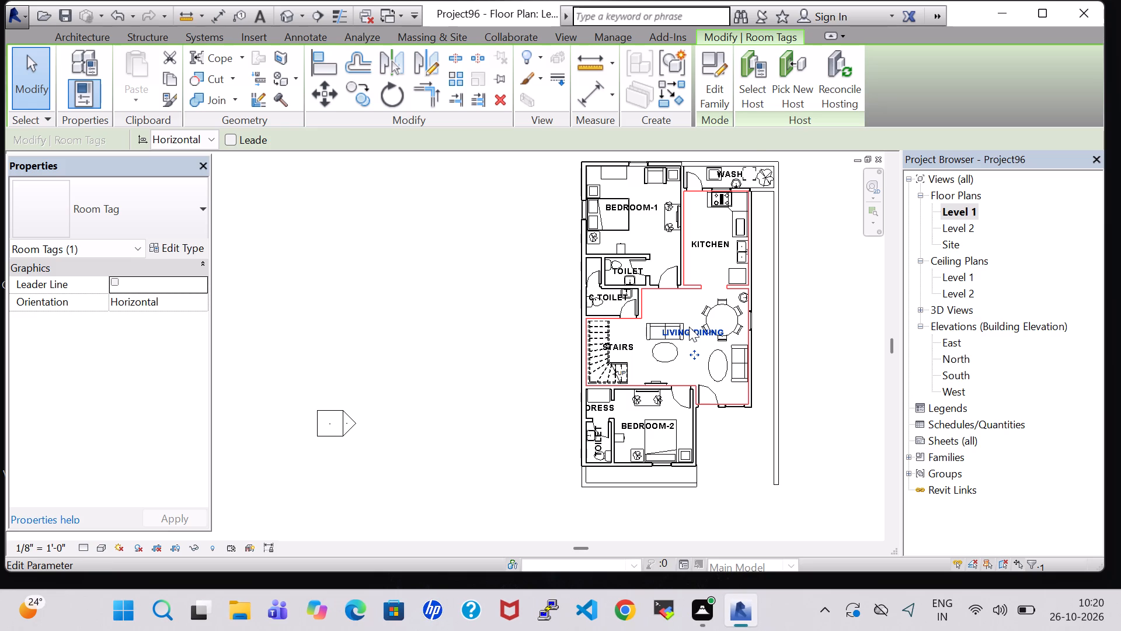
Nudge the LIVING/DINING tag two increments west, away from the round dining table.
key(Left)
key(Left)
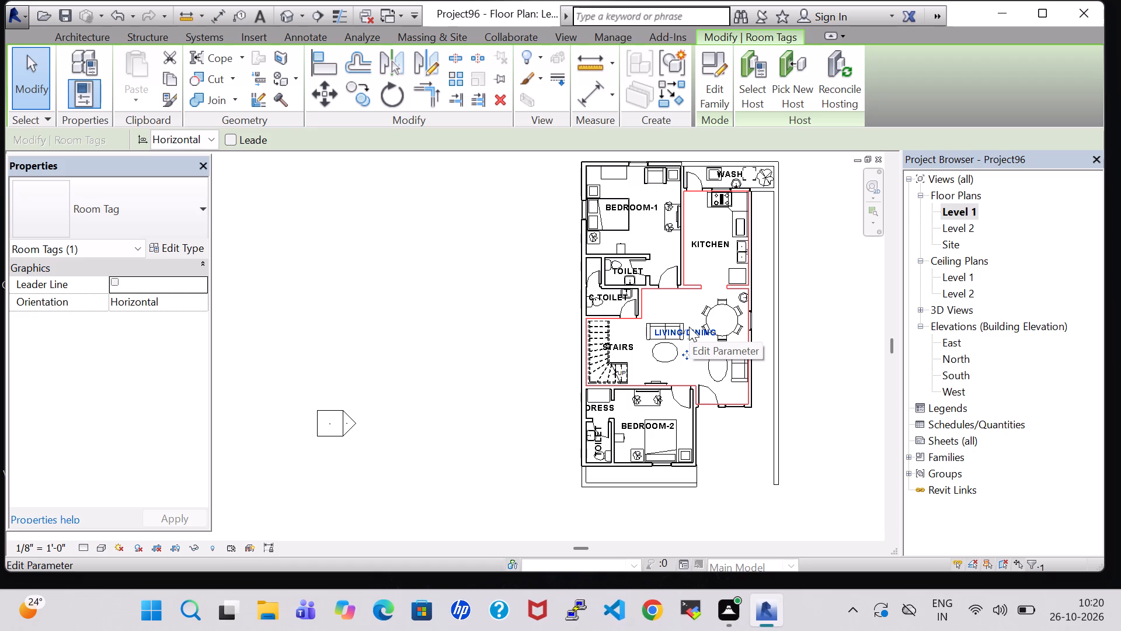
scroll(689, 327, up, 7)
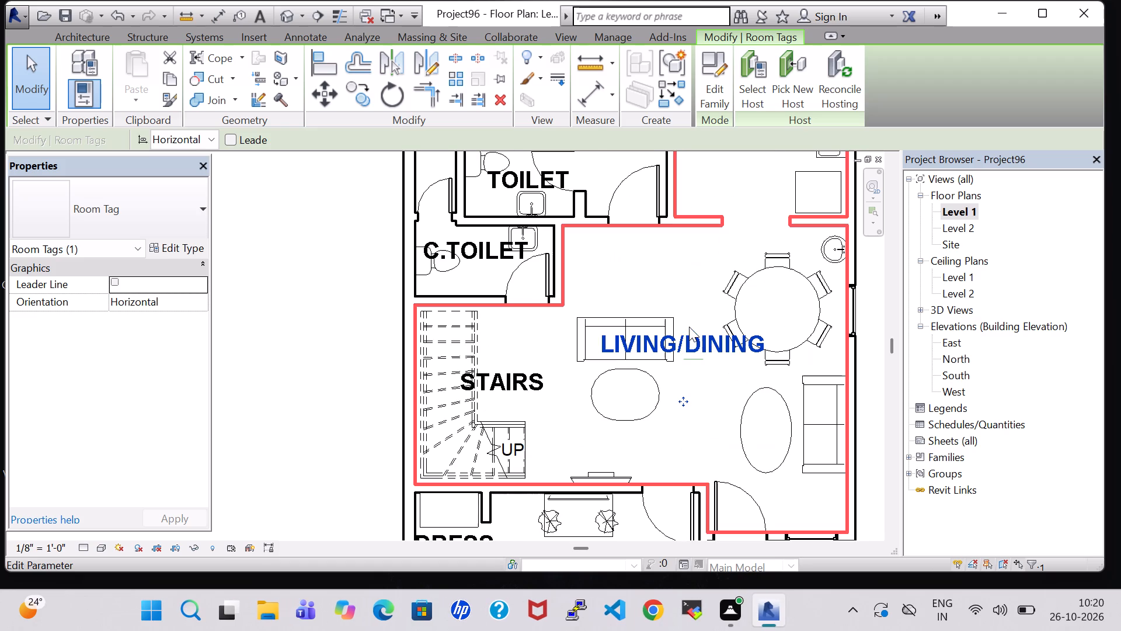
click(684, 268)
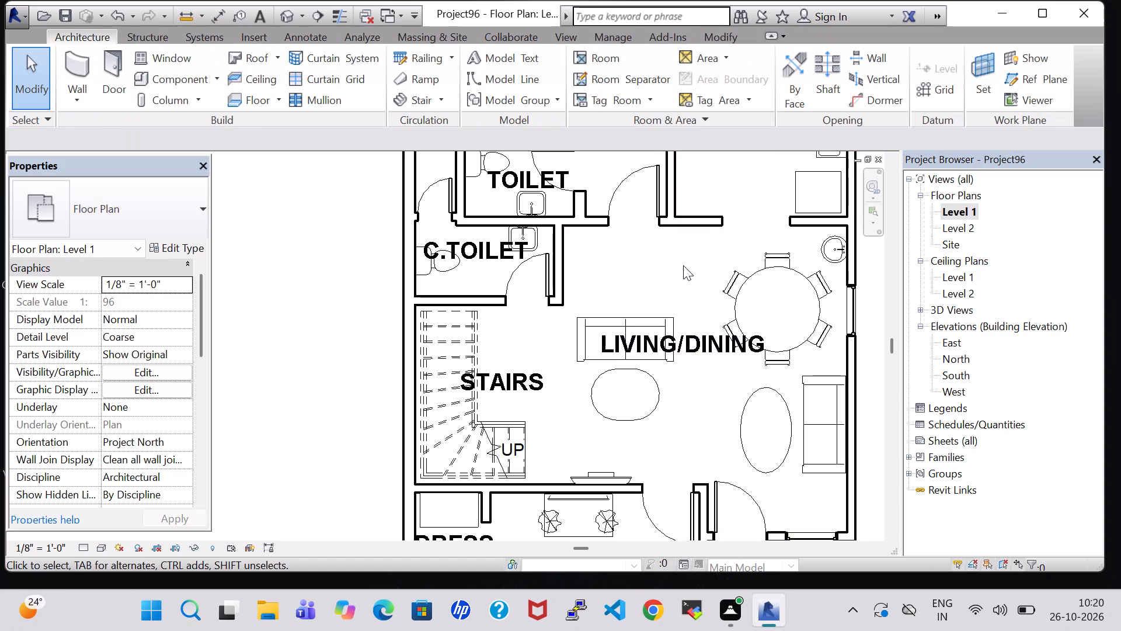
Start a Generic - 12" floor on Level 1 and draw its first boundary line along the outer face of Bedroom-1's north wall.
scroll(683, 265, down, 8)
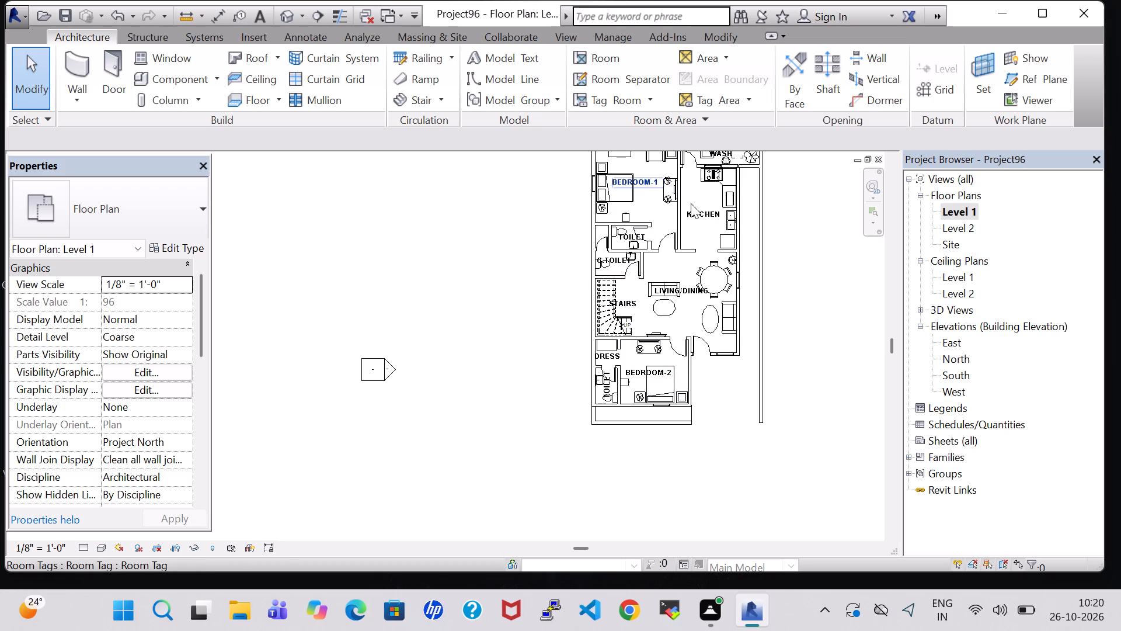
middle_drag(795, 228, 798, 259)
middle_click(798, 262)
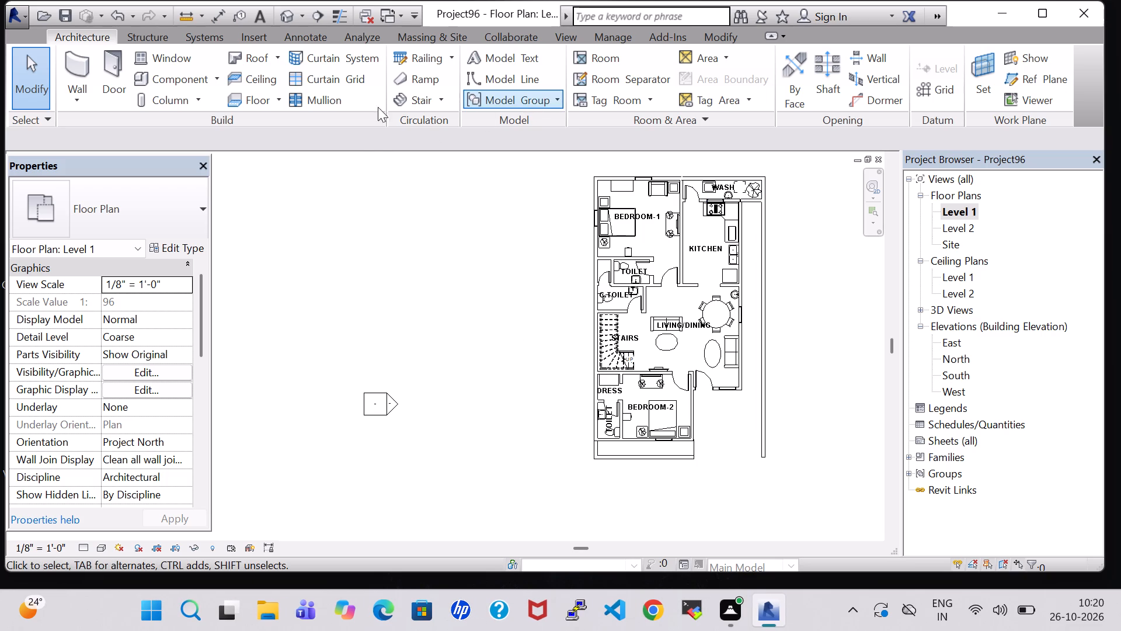
click(243, 91)
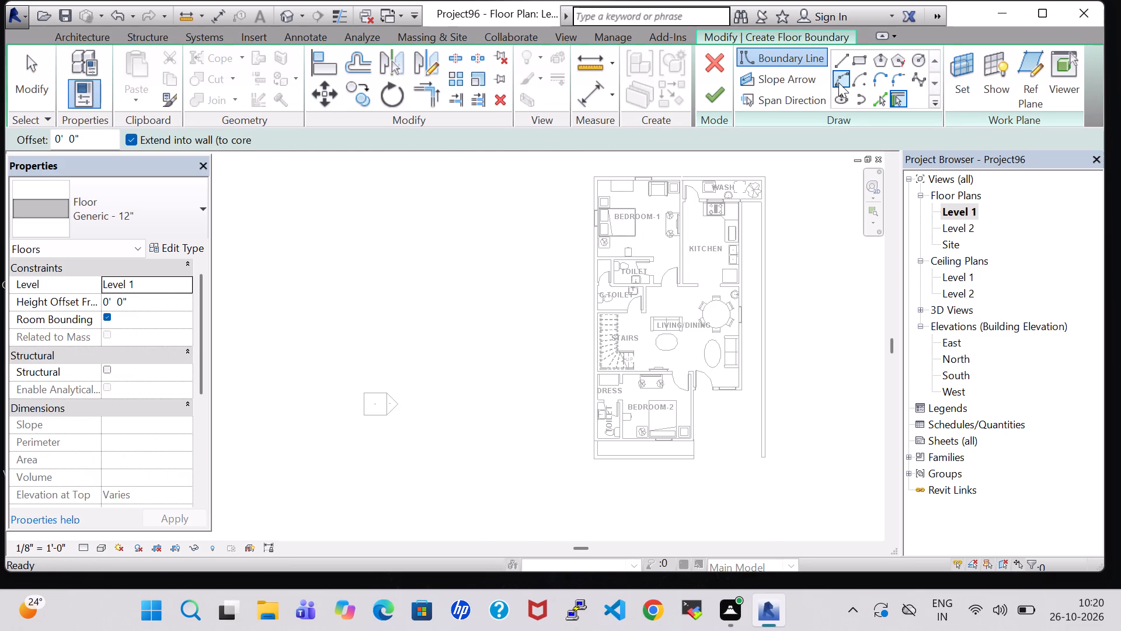
click(838, 67)
scroll(650, 182, up, 3)
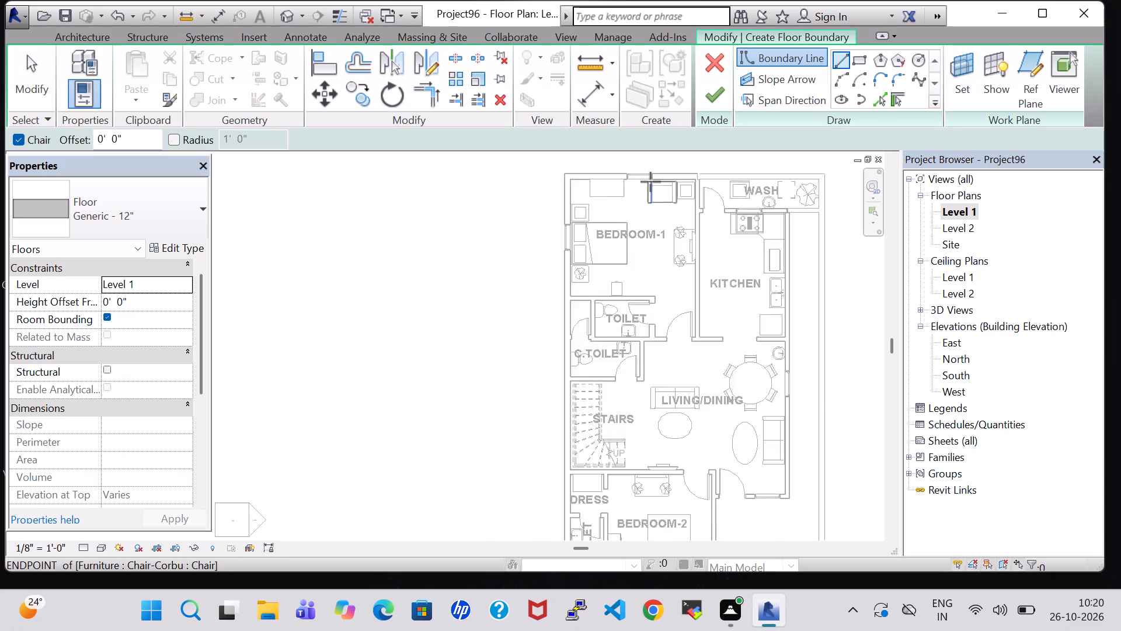
scroll(650, 182, up, 3)
middle_drag(655, 171, 652, 185)
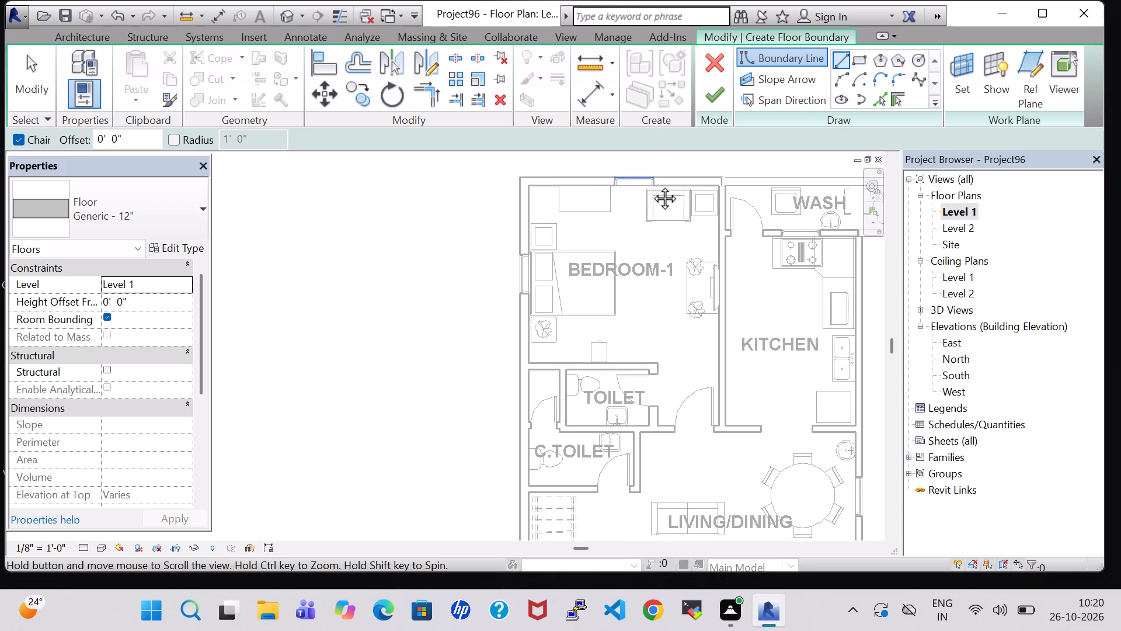
middle_drag(652, 185, 648, 190)
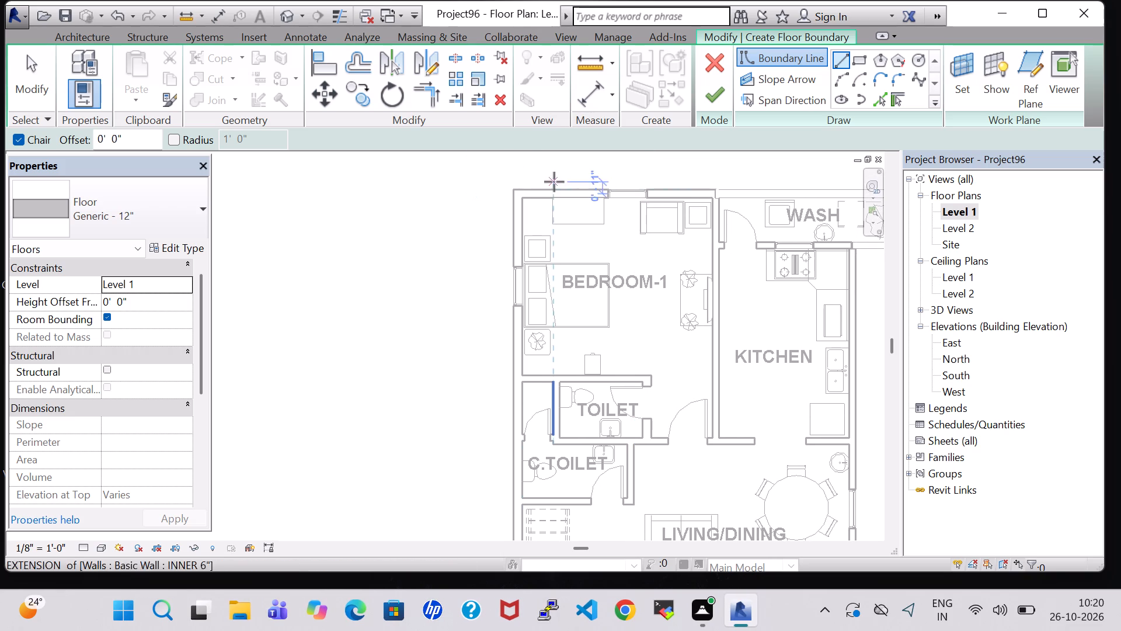
click(513, 190)
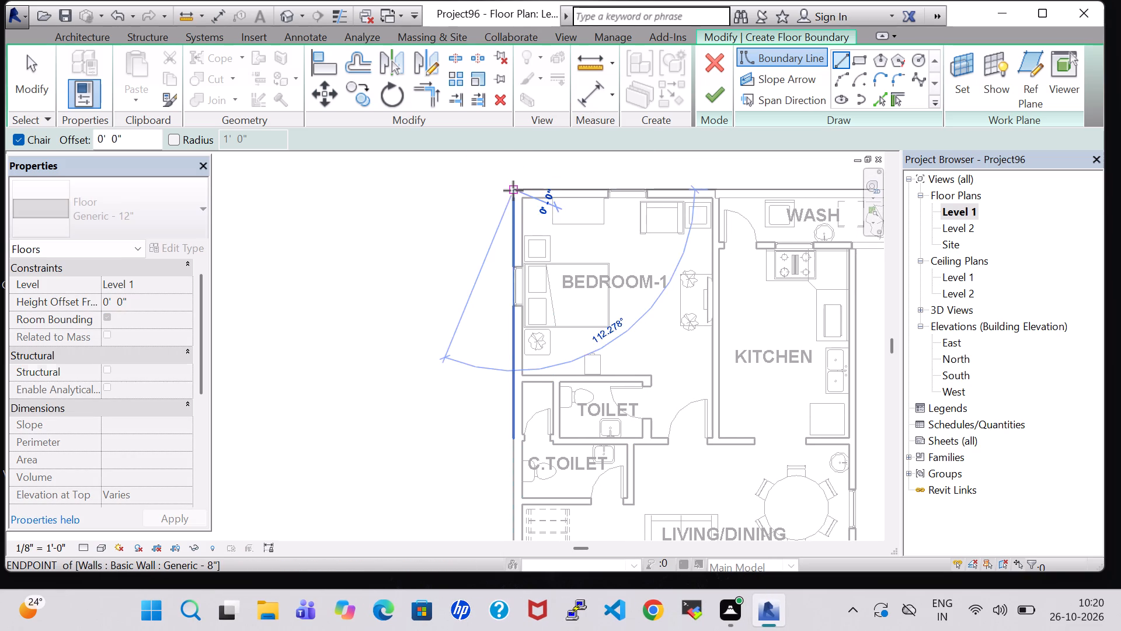
scroll(711, 183, up, 4)
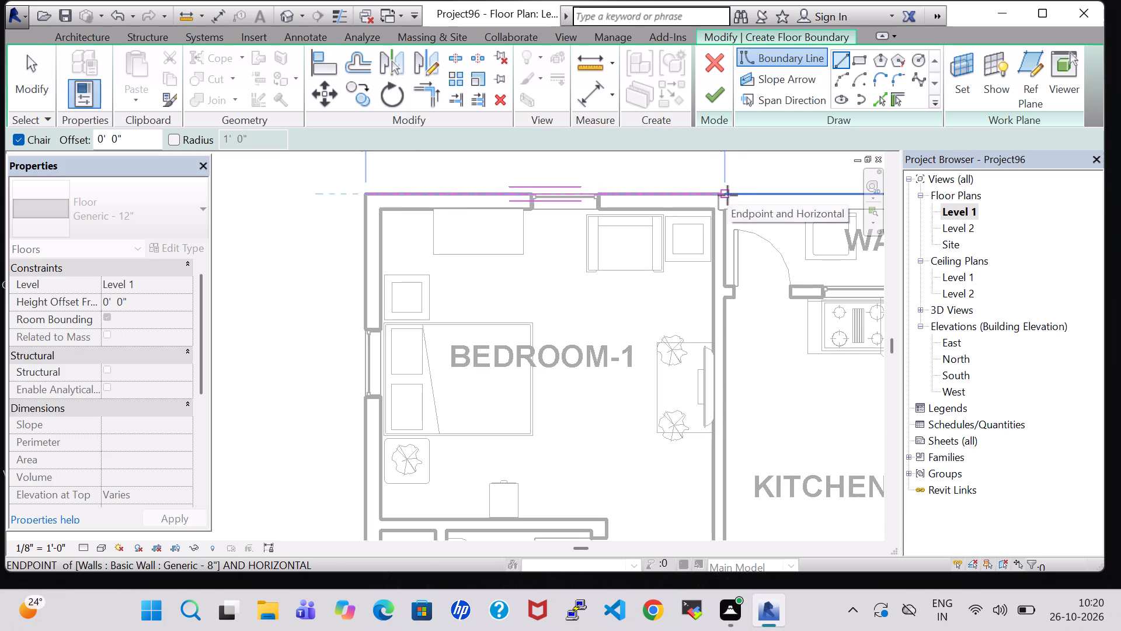
click(727, 195)
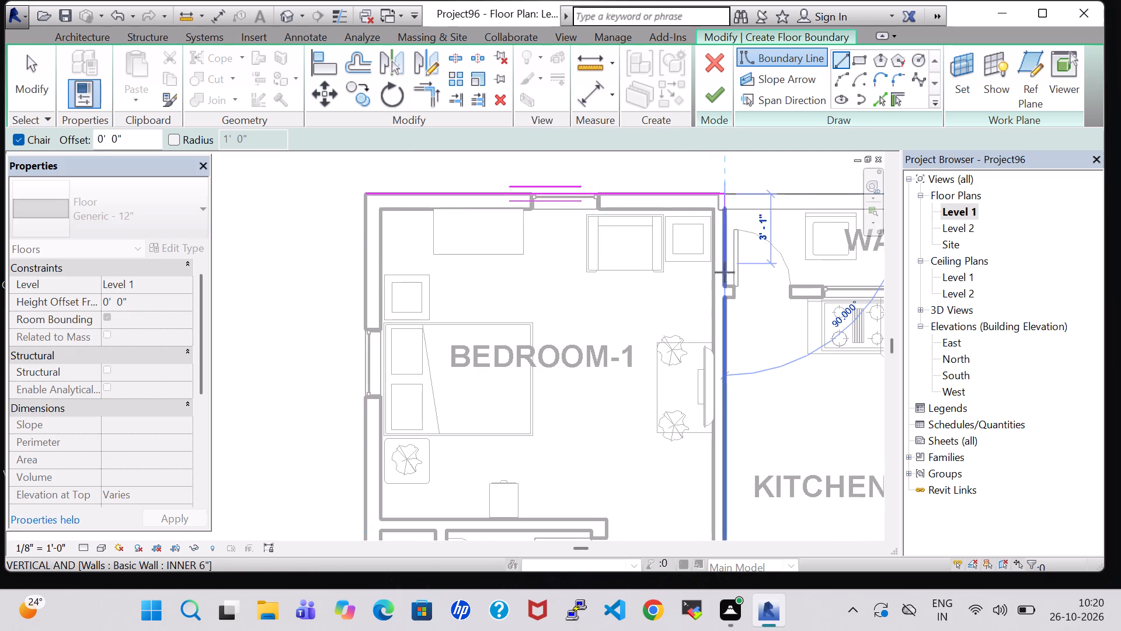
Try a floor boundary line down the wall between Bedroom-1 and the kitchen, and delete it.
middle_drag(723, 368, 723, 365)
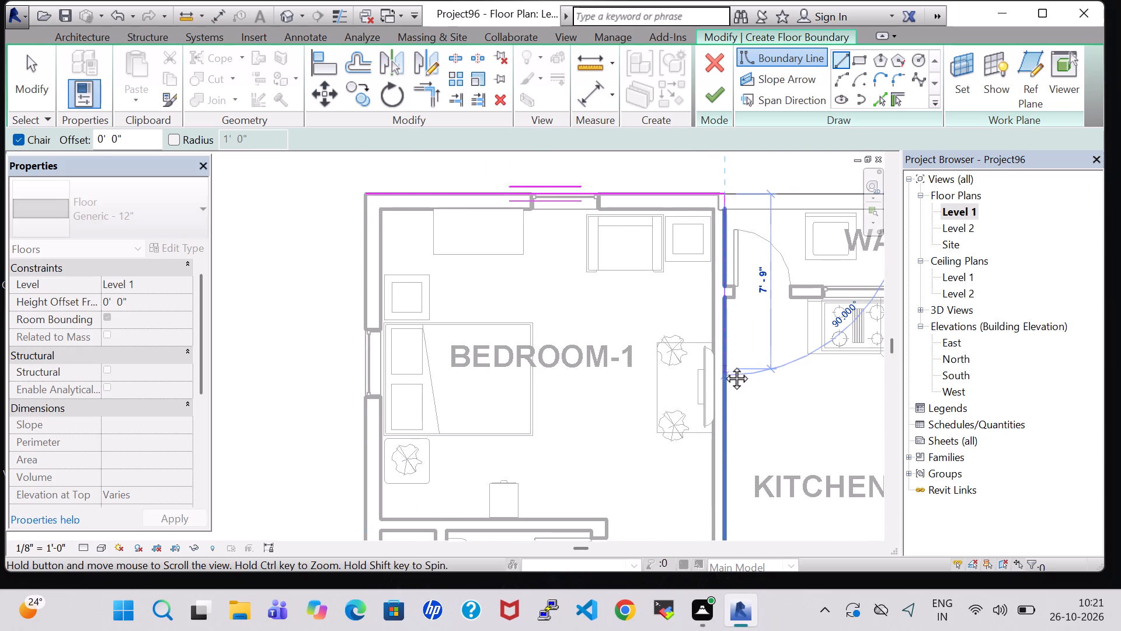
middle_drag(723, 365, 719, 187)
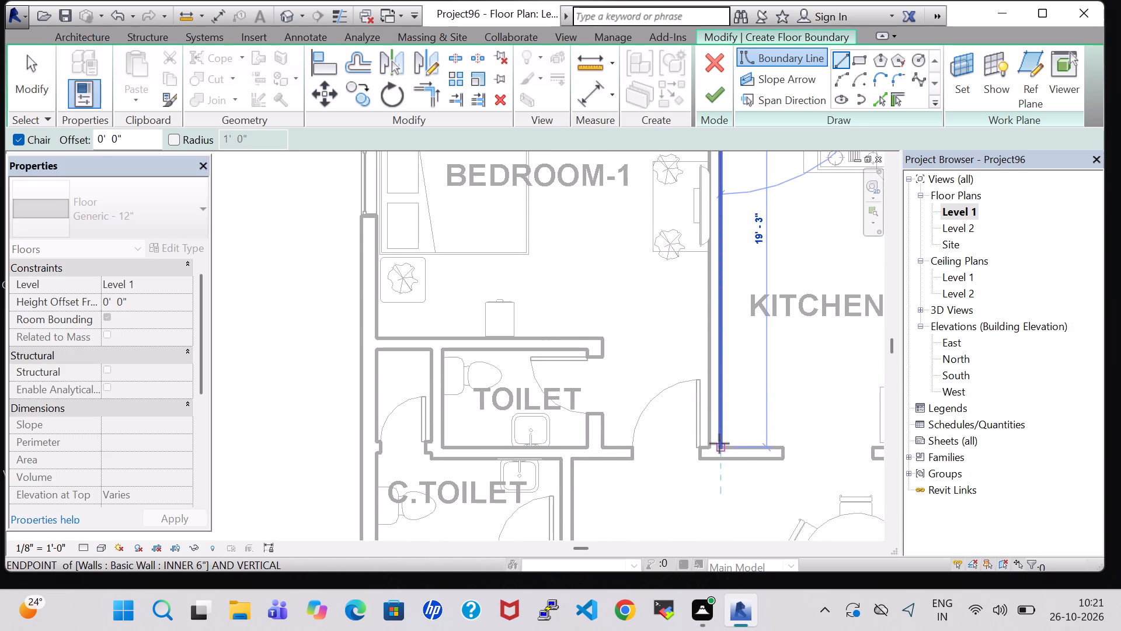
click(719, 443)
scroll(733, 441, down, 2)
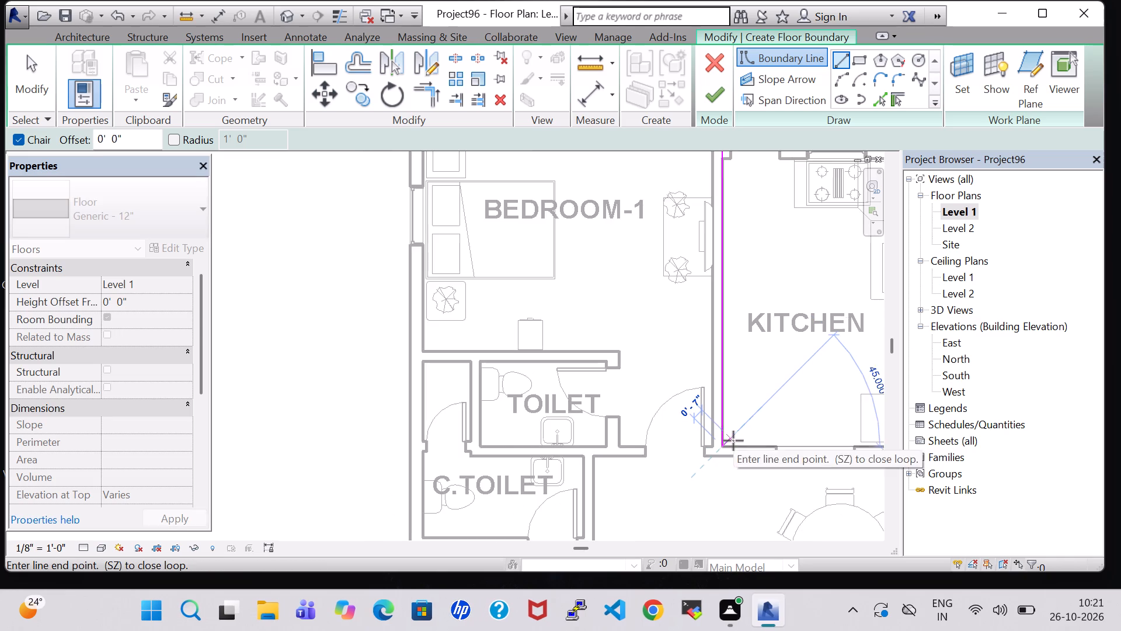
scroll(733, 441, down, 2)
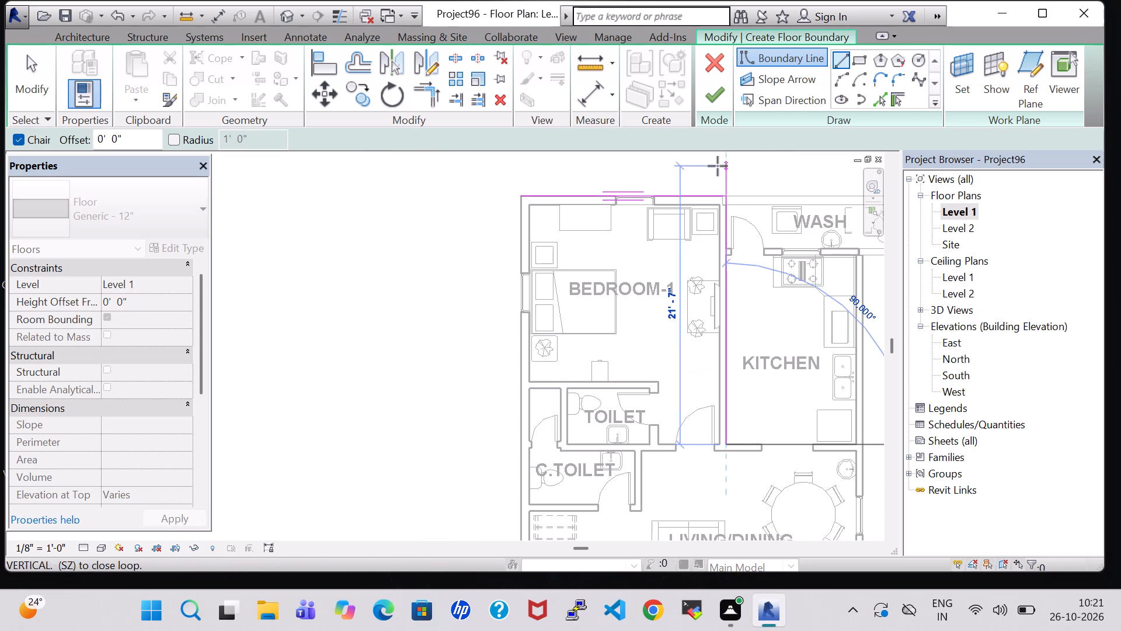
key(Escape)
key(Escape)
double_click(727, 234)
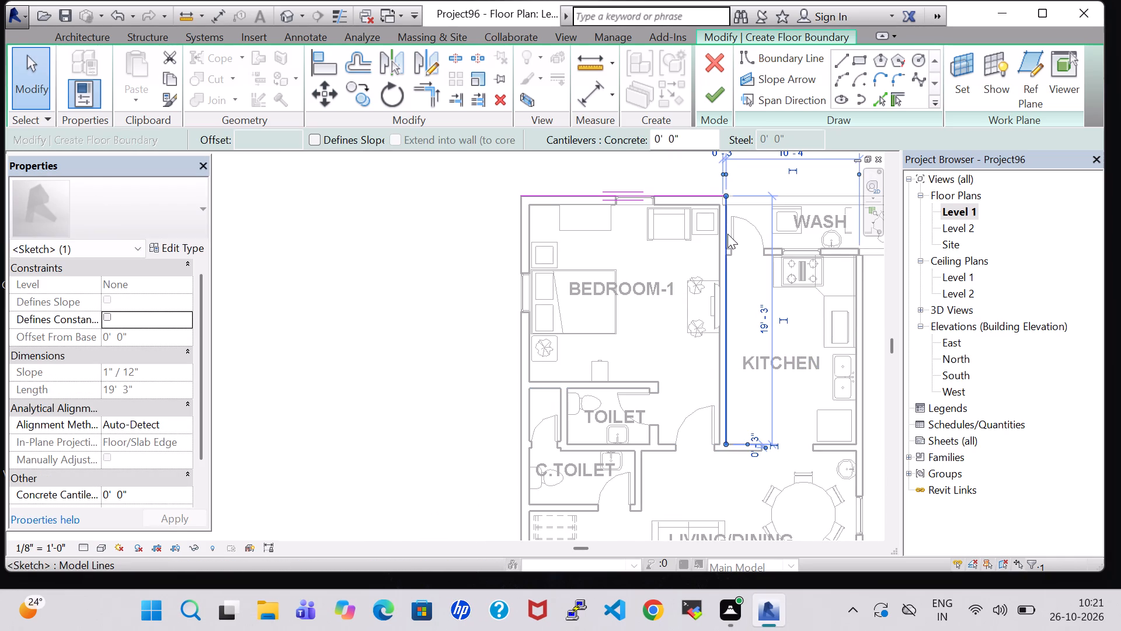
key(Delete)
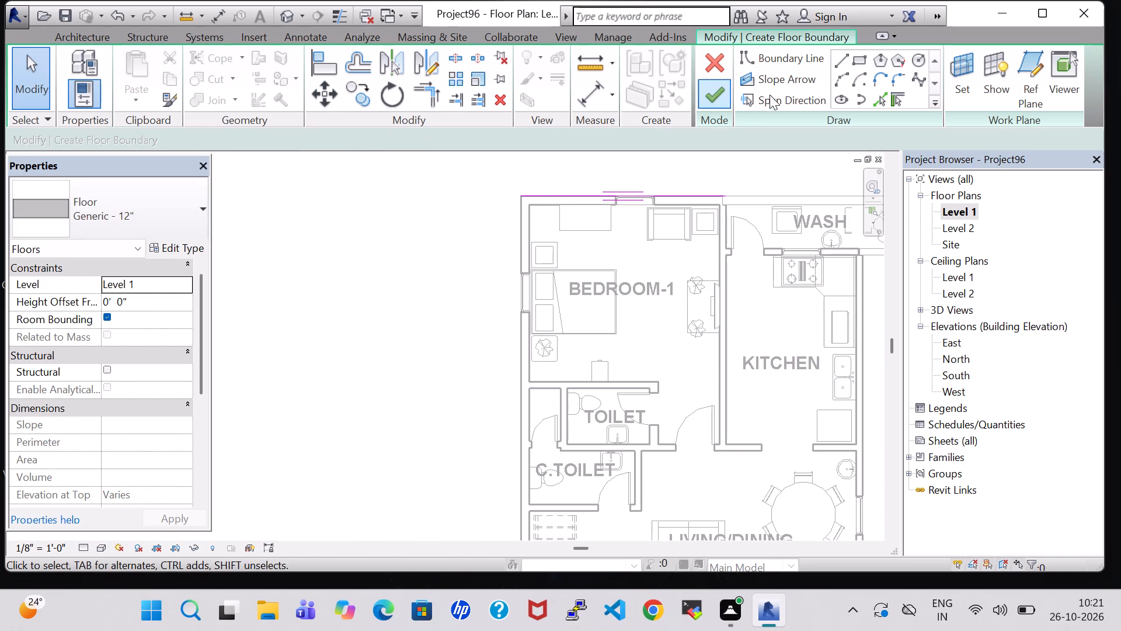
Continue the floor boundary from Bedroom-1's northeast corner down the wash area's west side and along the kitchen's north wall to its outer northeast corner.
click(839, 58)
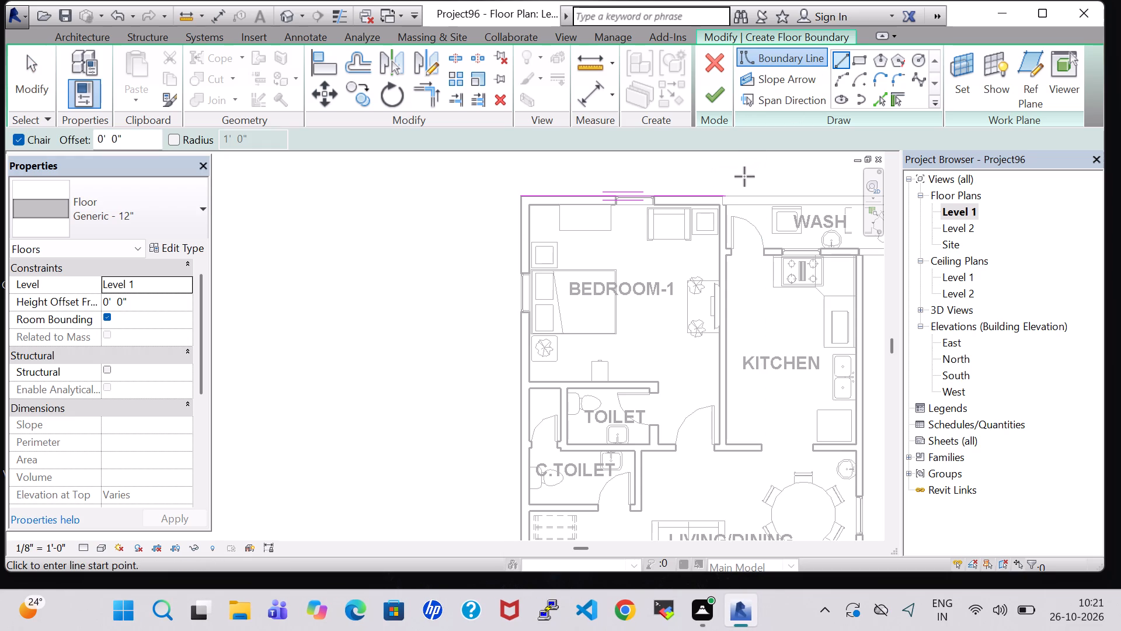
scroll(744, 176, up, 5)
click(701, 216)
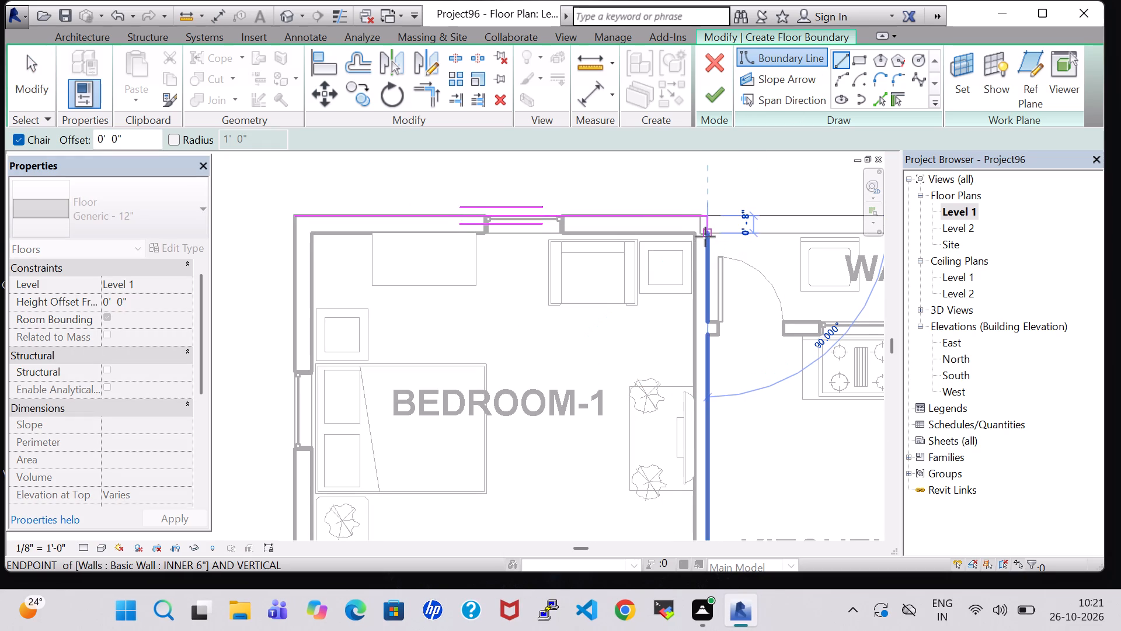
click(705, 237)
scroll(791, 237, up, 1)
middle_drag(791, 237, 513, 238)
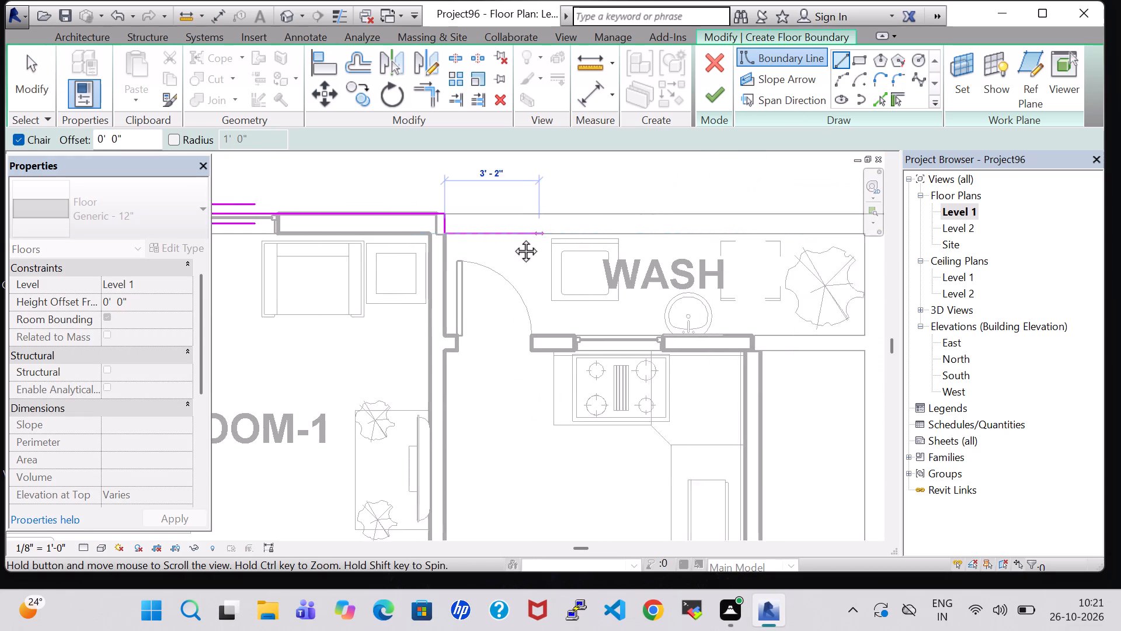
middle_drag(513, 238, 493, 238)
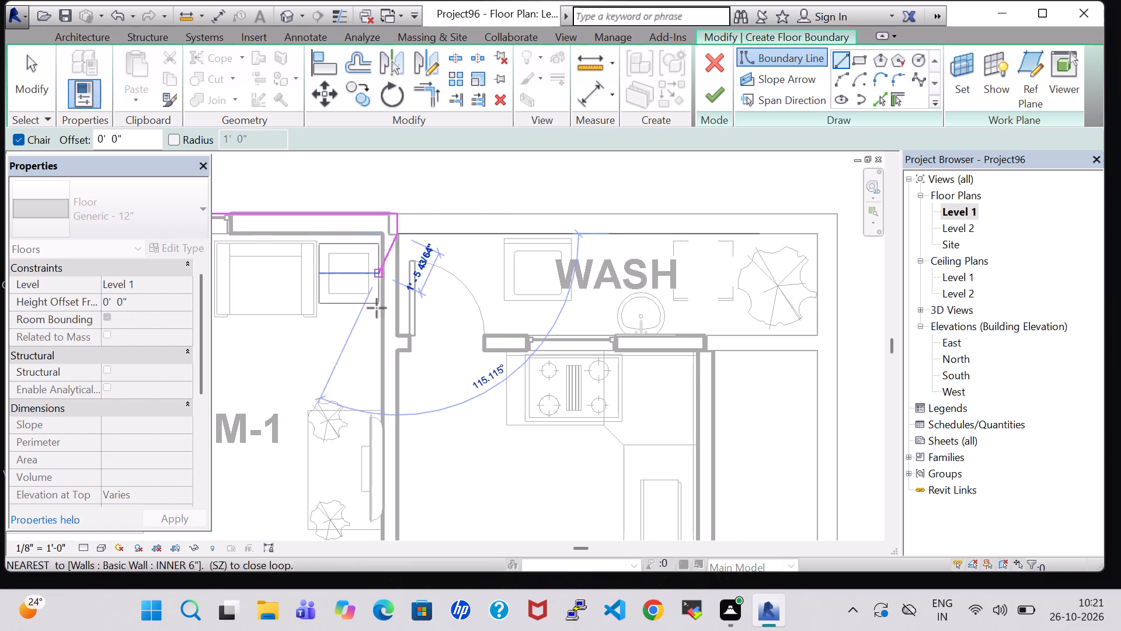
click(396, 335)
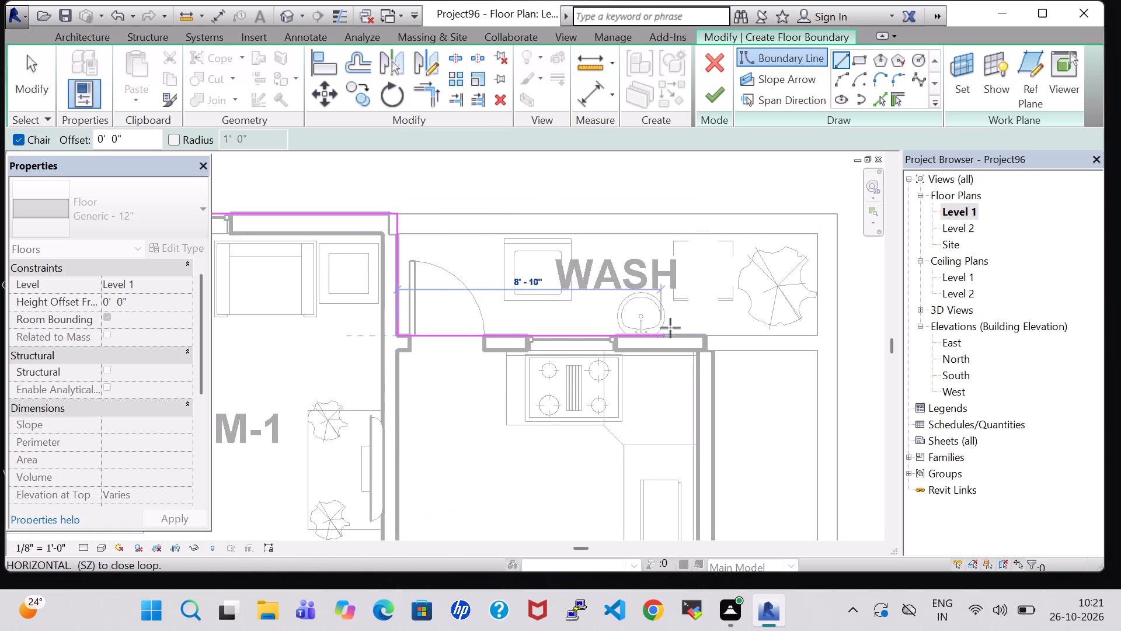
click(714, 338)
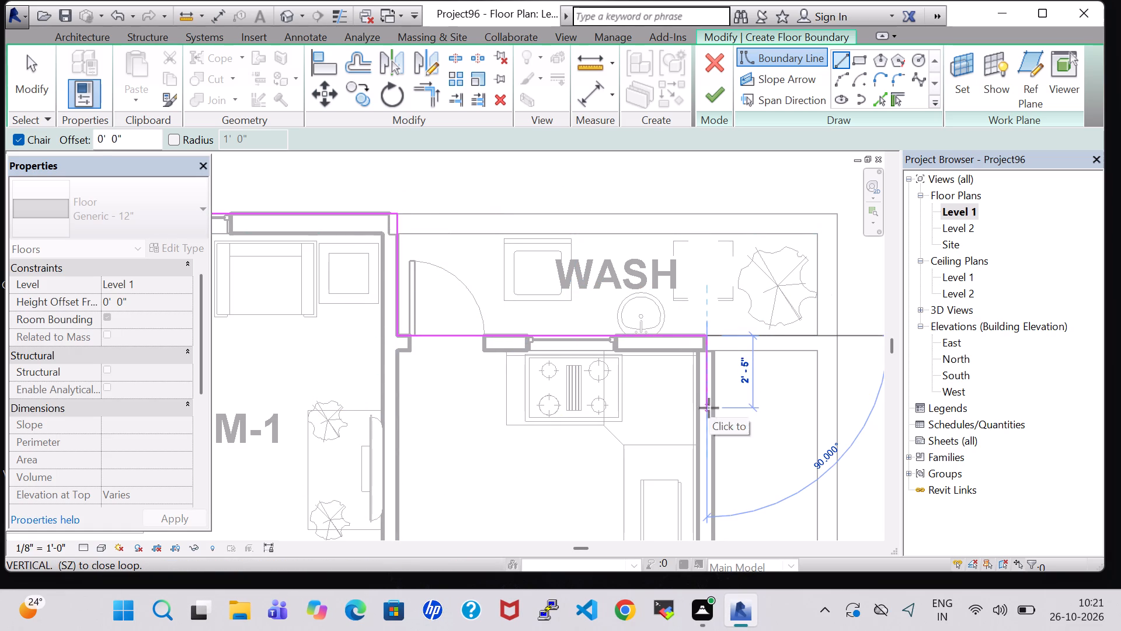
click(714, 337)
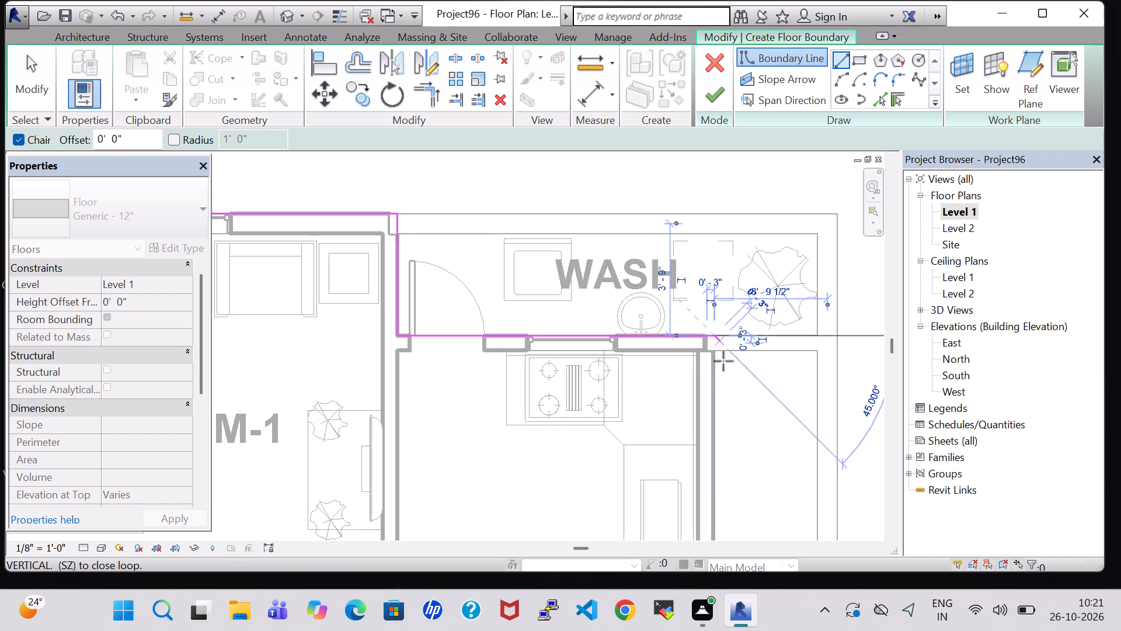
Continue the floor boundary down the outer kitchen and living/dining east wall, and west about 8' 8 1/2" to Bedroom-2's east wall line.
middle_drag(720, 438, 734, 133)
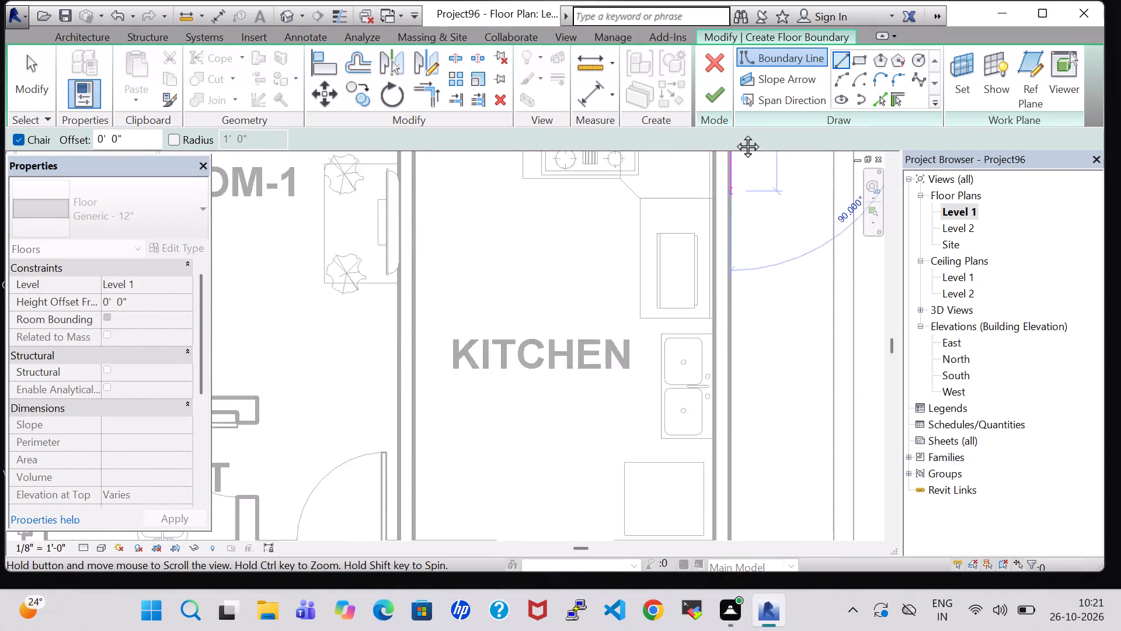
middle_drag(734, 133, 732, 121)
middle_drag(723, 393, 725, 103)
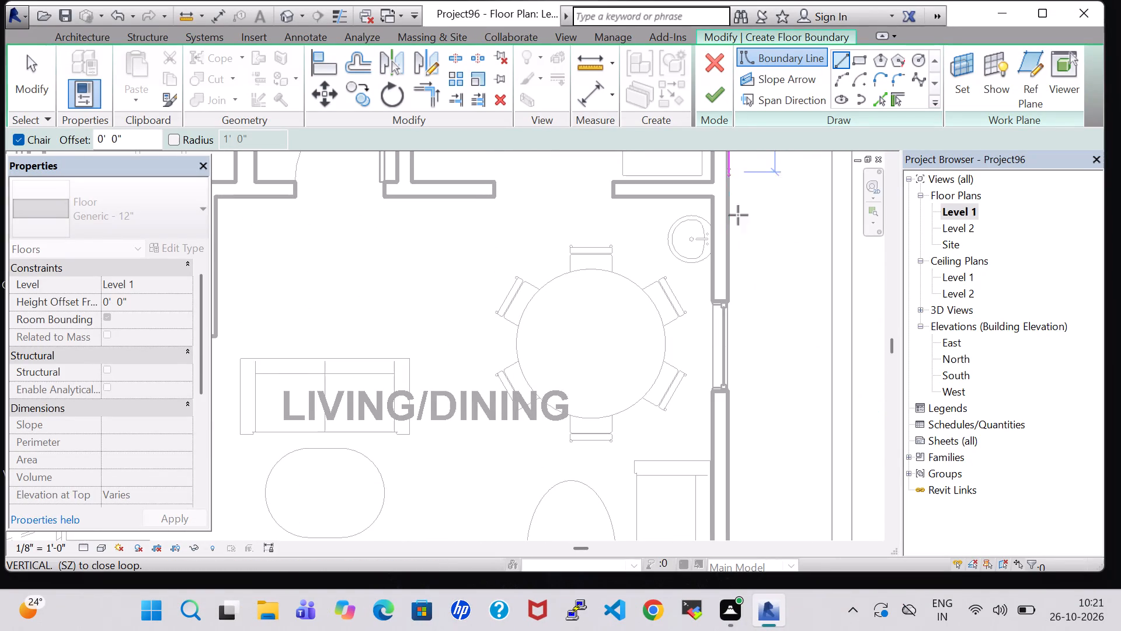
middle_drag(735, 427, 723, 159)
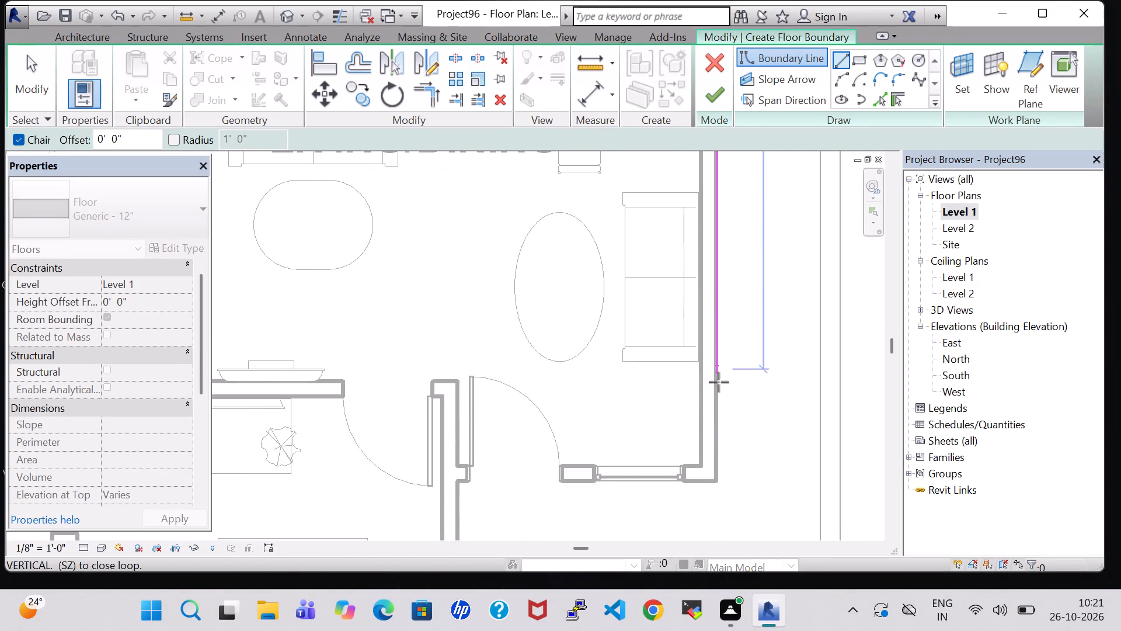
click(715, 481)
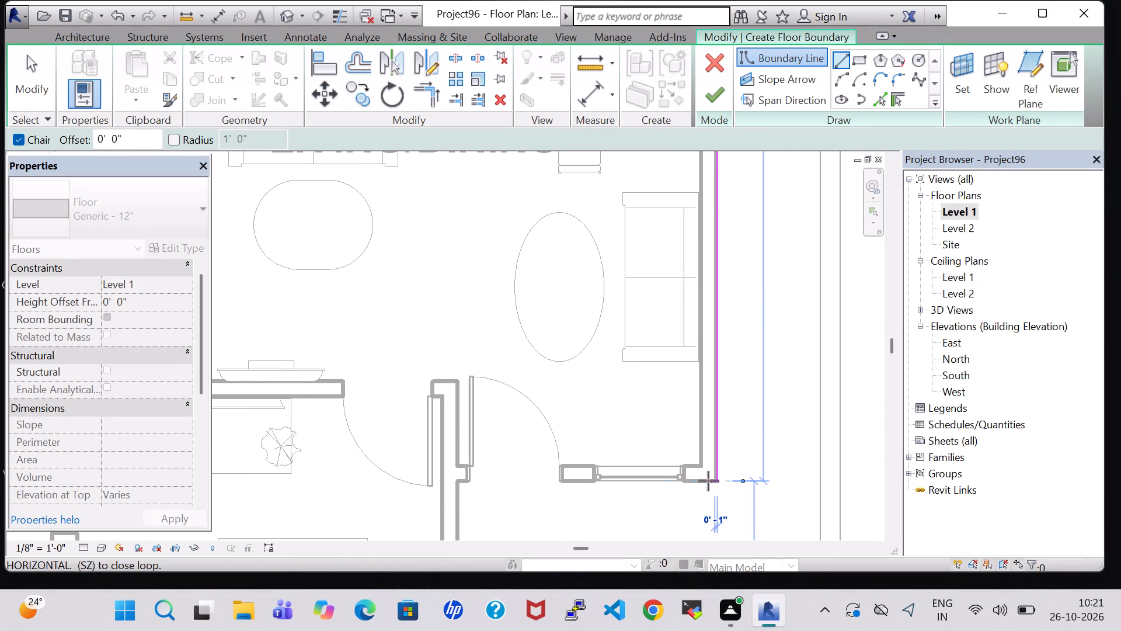
scroll(488, 481, down, 4)
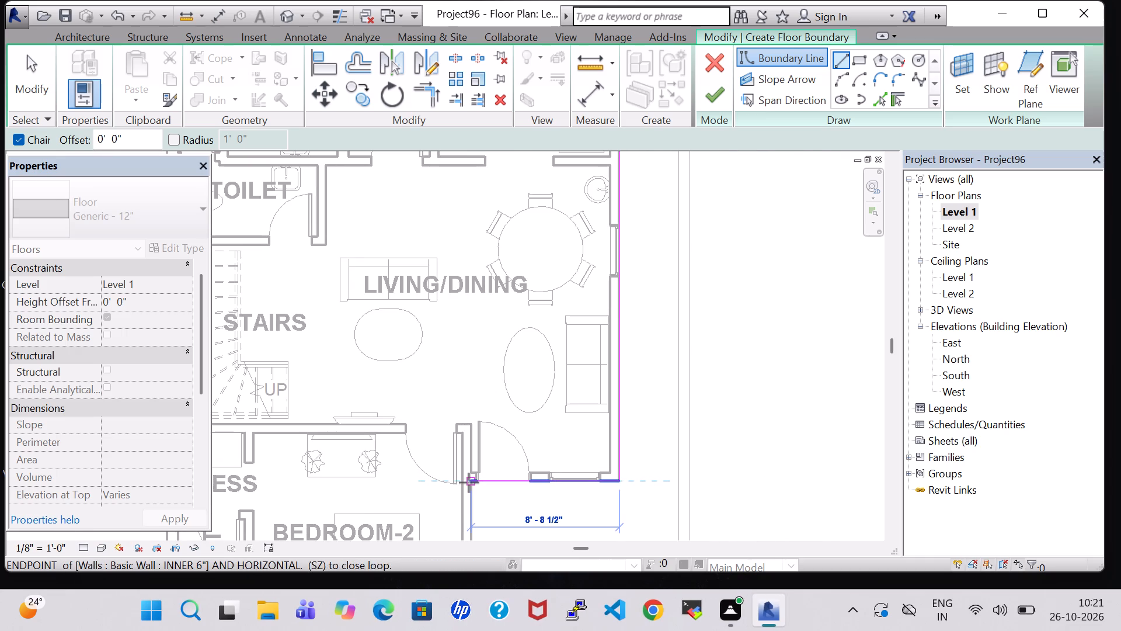
click(469, 483)
Continue the floor boundary down Bedroom-2's east wall and about 17' 10" along its south wall to the house's southwest outer corner.
middle_drag(469, 483, 501, 258)
middle_click(501, 258)
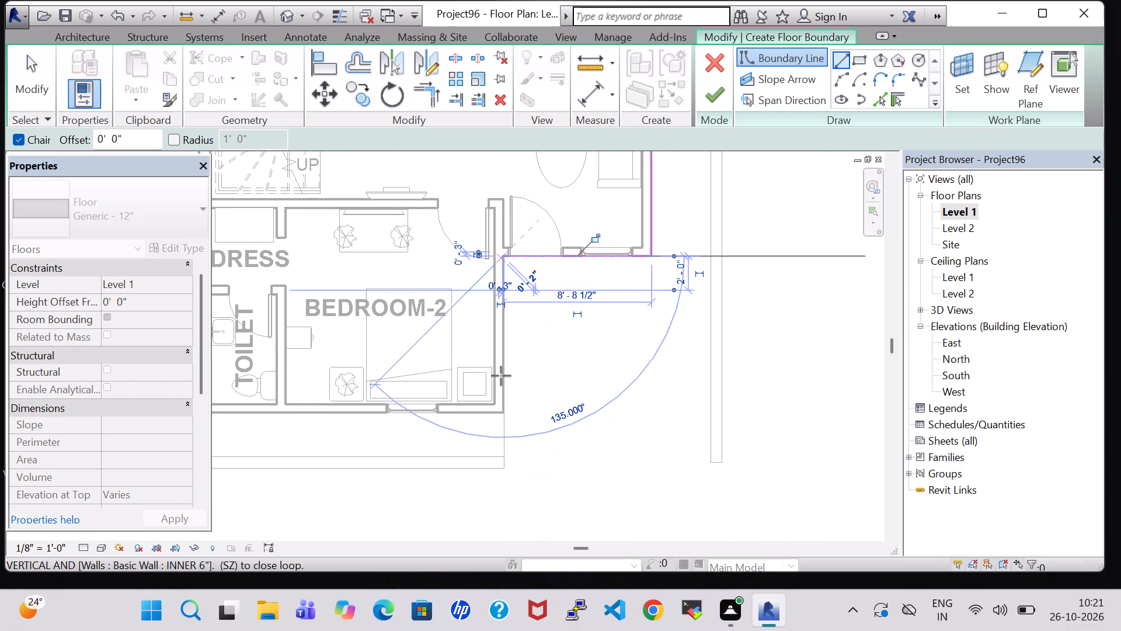
click(503, 411)
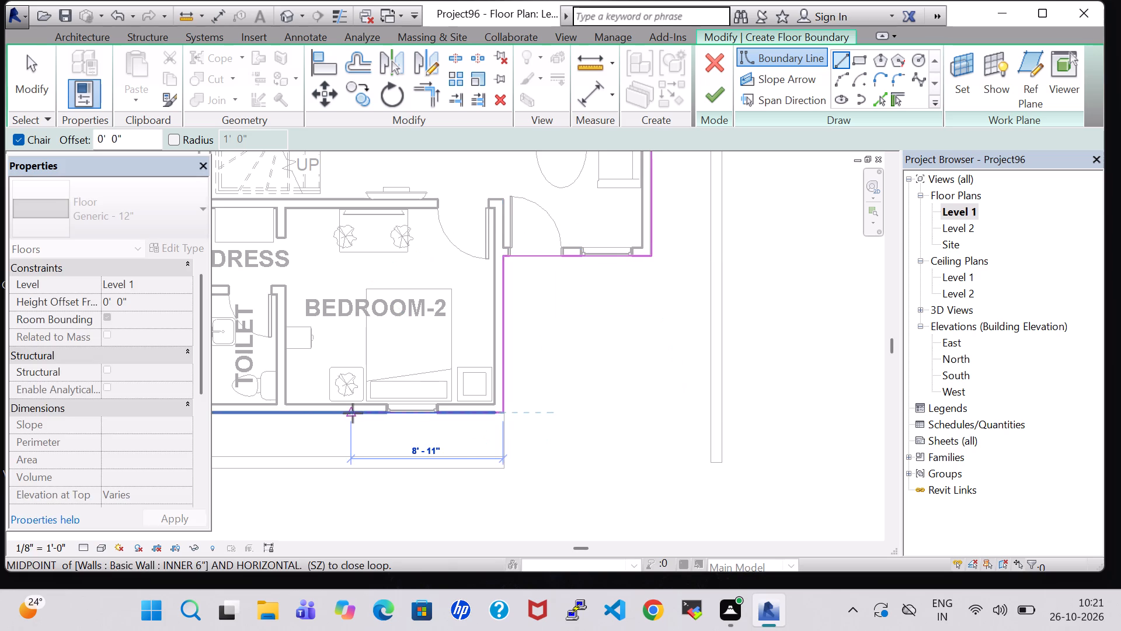
middle_drag(353, 414, 659, 426)
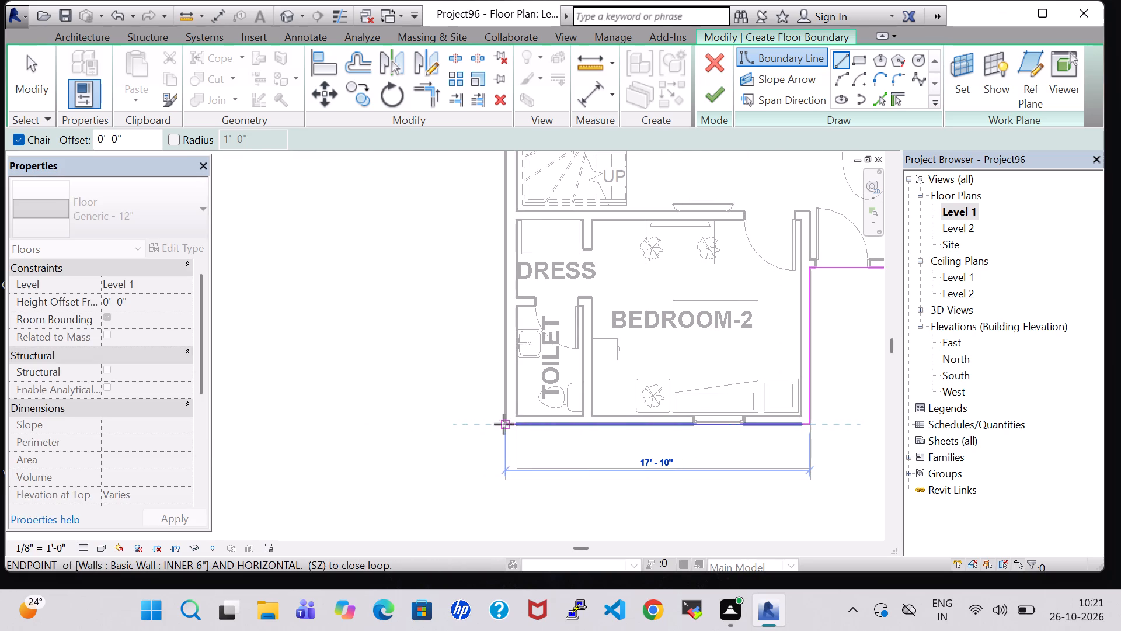
click(504, 424)
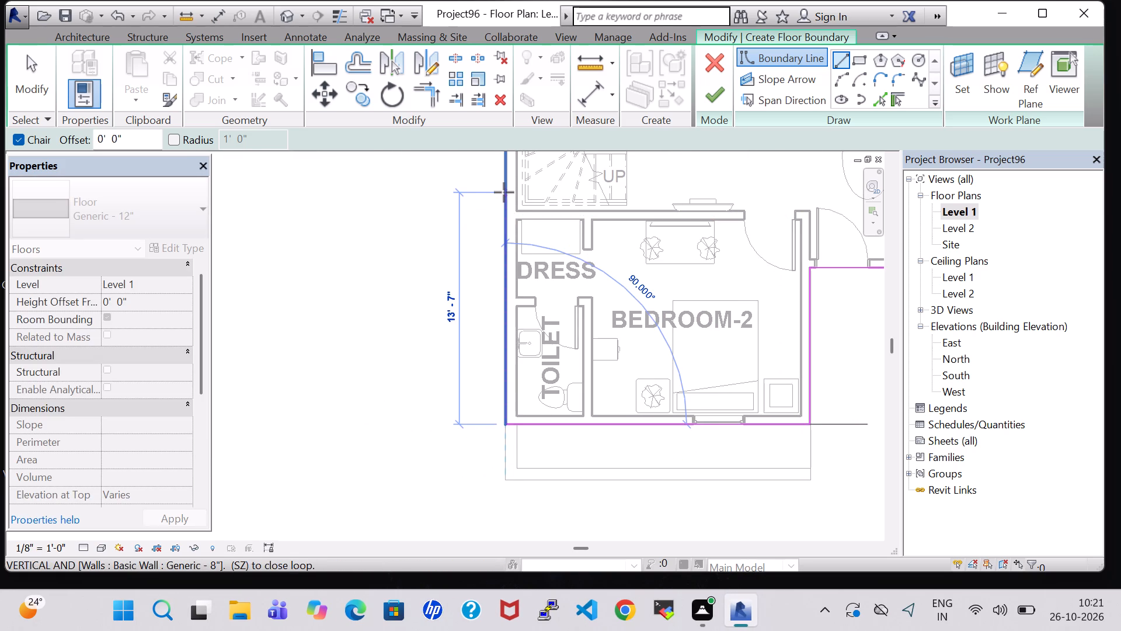
Close the floor boundary up the outer west wall to Bedroom-1's northwest corner and finish the floor.
middle_drag(504, 192, 512, 442)
middle_drag(513, 183, 520, 293)
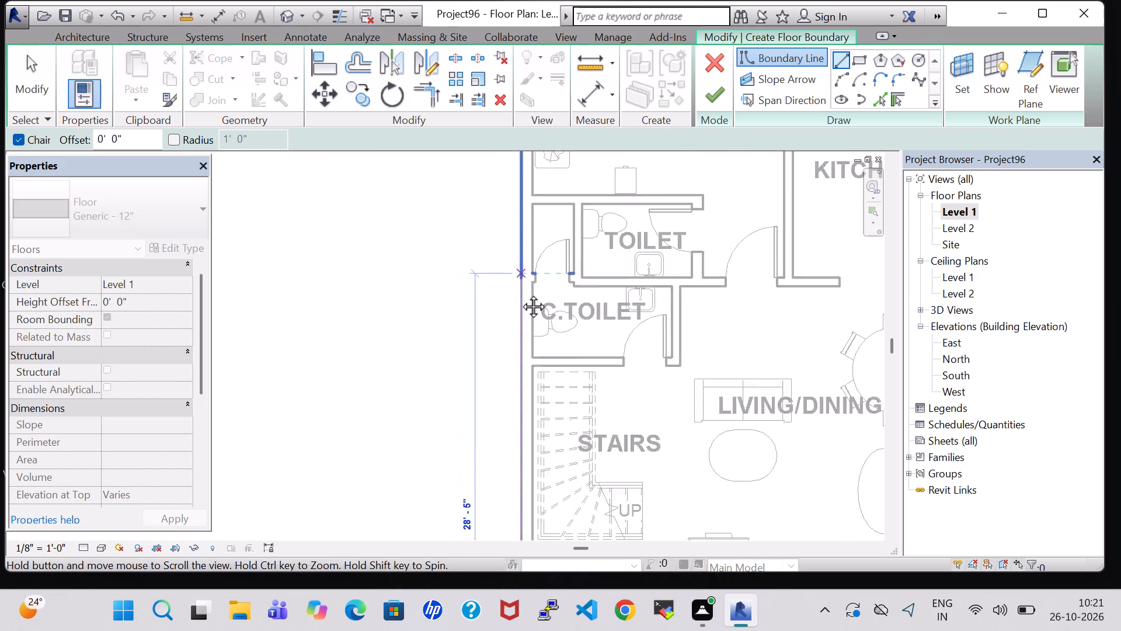
middle_drag(520, 293, 517, 512)
scroll(516, 504, up, 1)
middle_drag(523, 176, 533, 349)
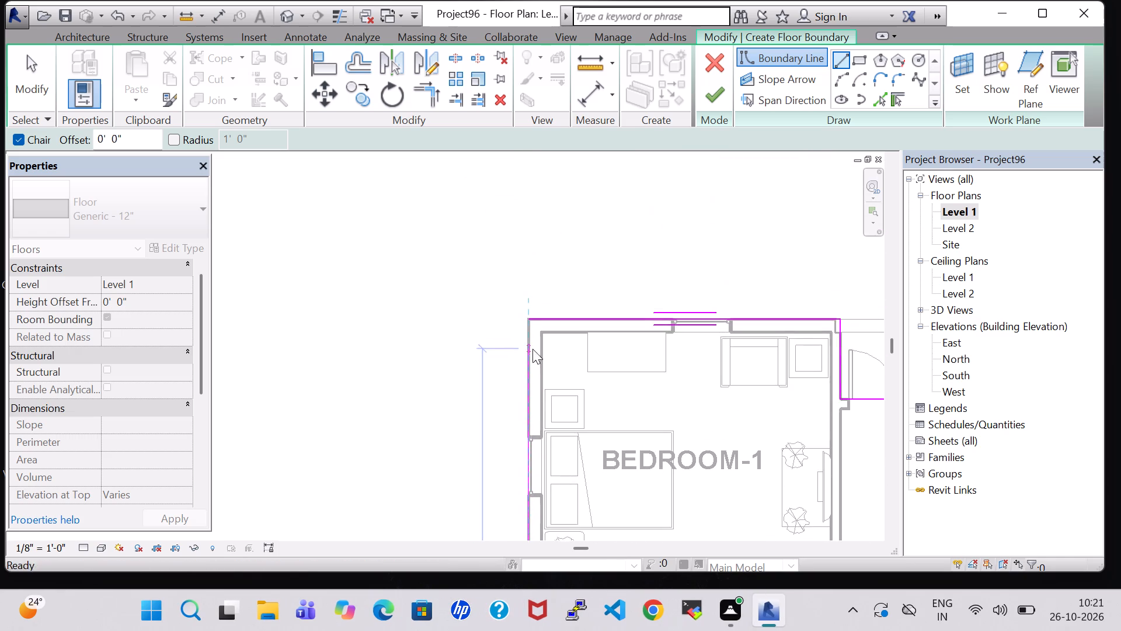
click(529, 321)
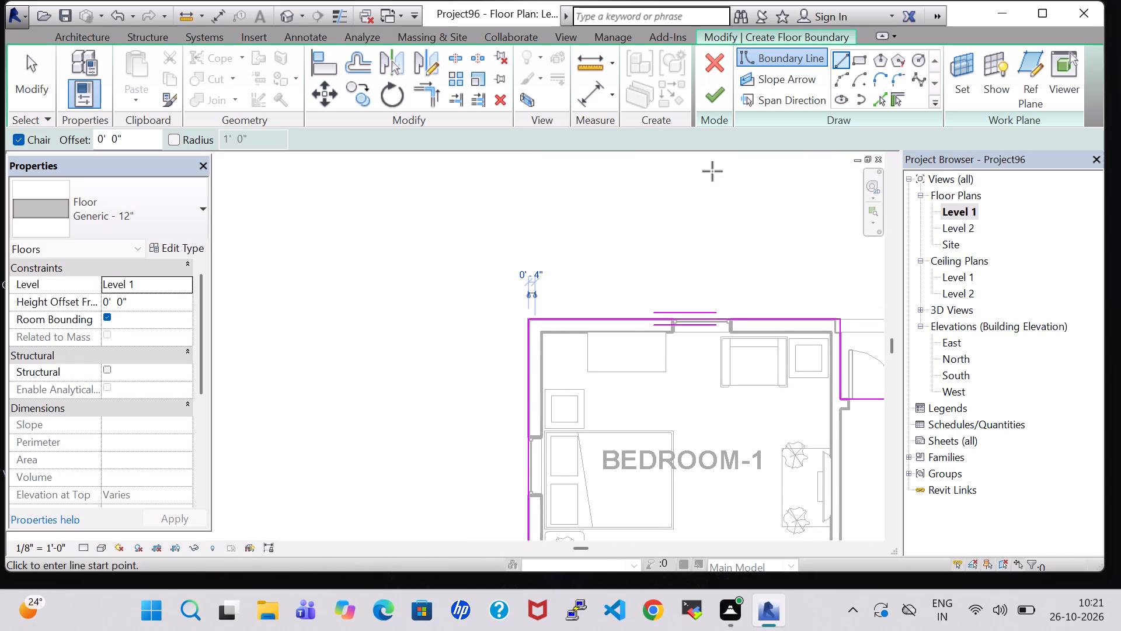
click(717, 95)
In the top-oriented 3D view, delete the short INNER 6" wall between the kitchen's northeast corner and the outer east wall.
scroll(695, 192, down, 3)
middle_drag(695, 194, 450, 193)
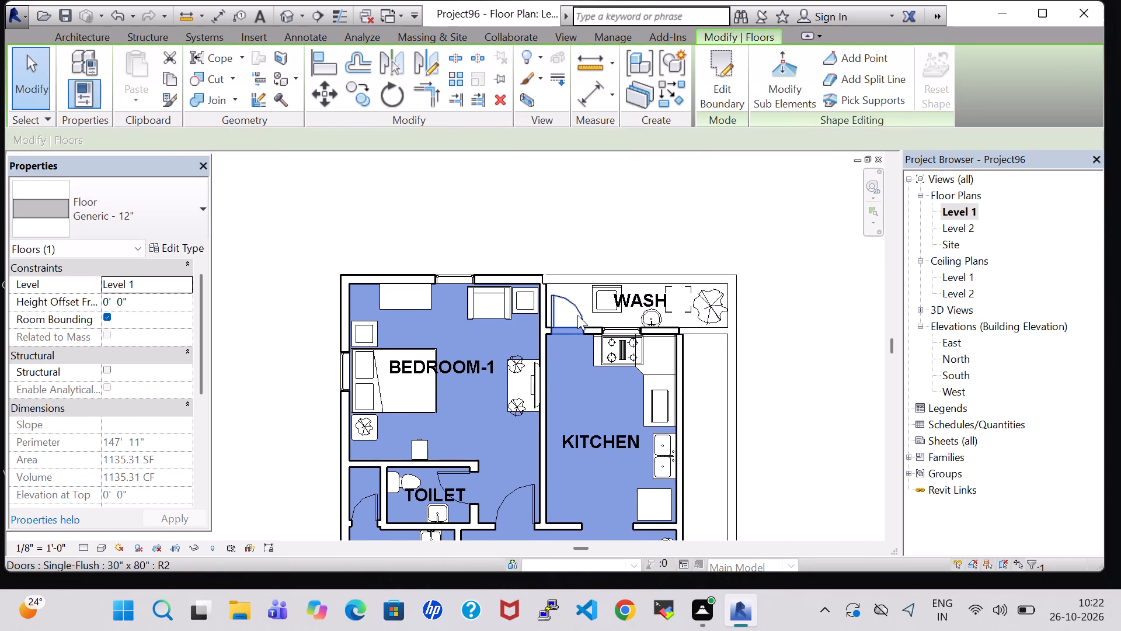
click(286, 12)
click(837, 216)
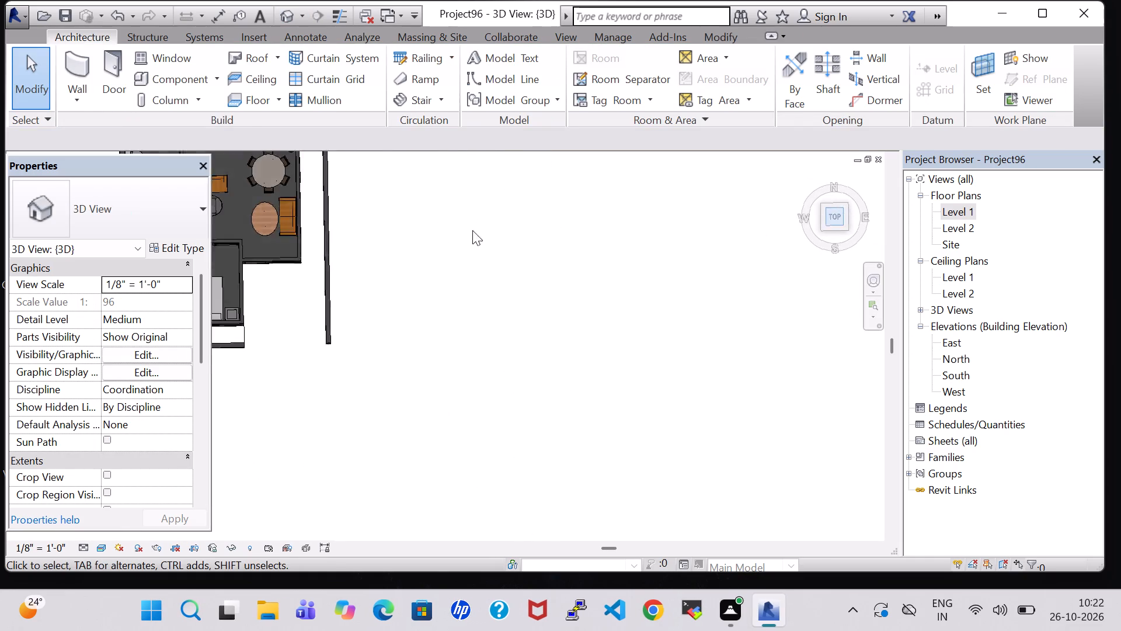
scroll(423, 219, up, 3)
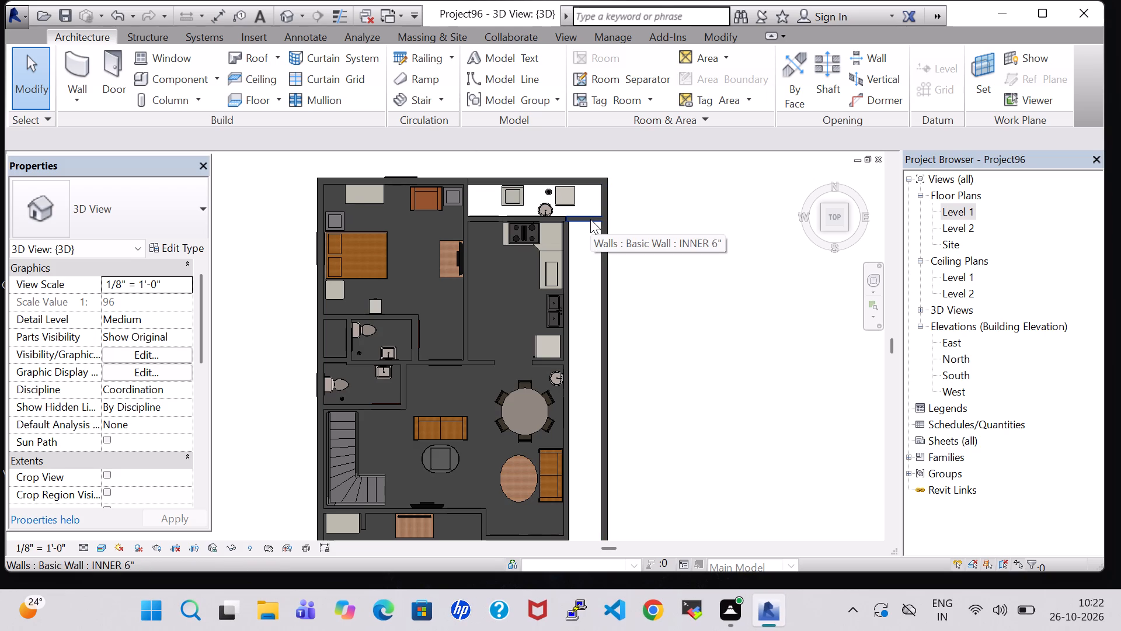
click(590, 219)
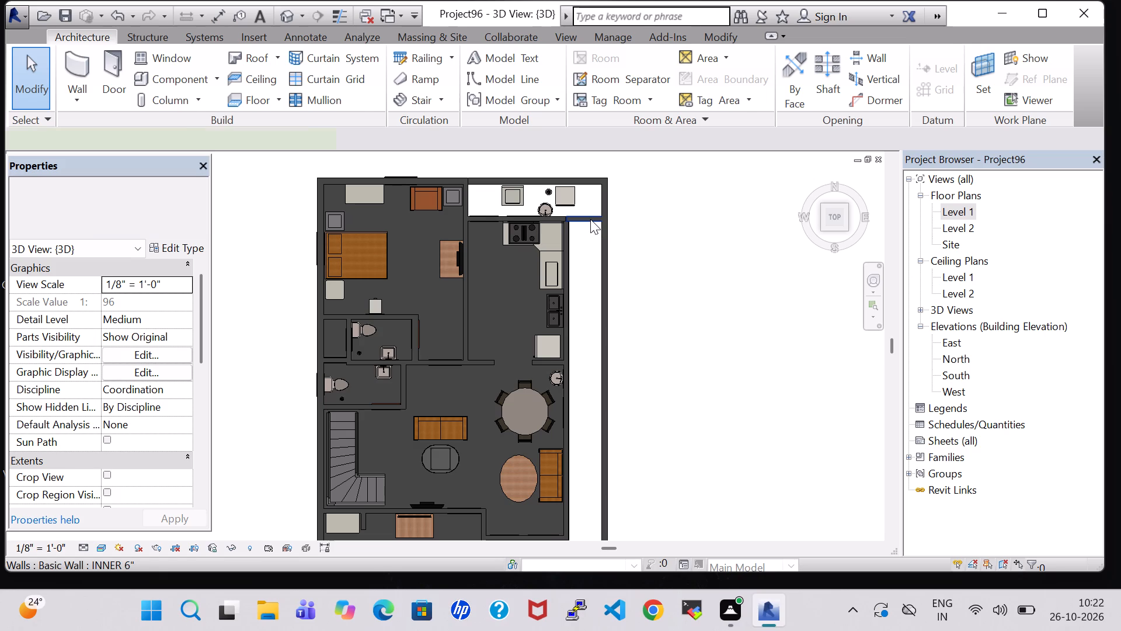
key(Delete)
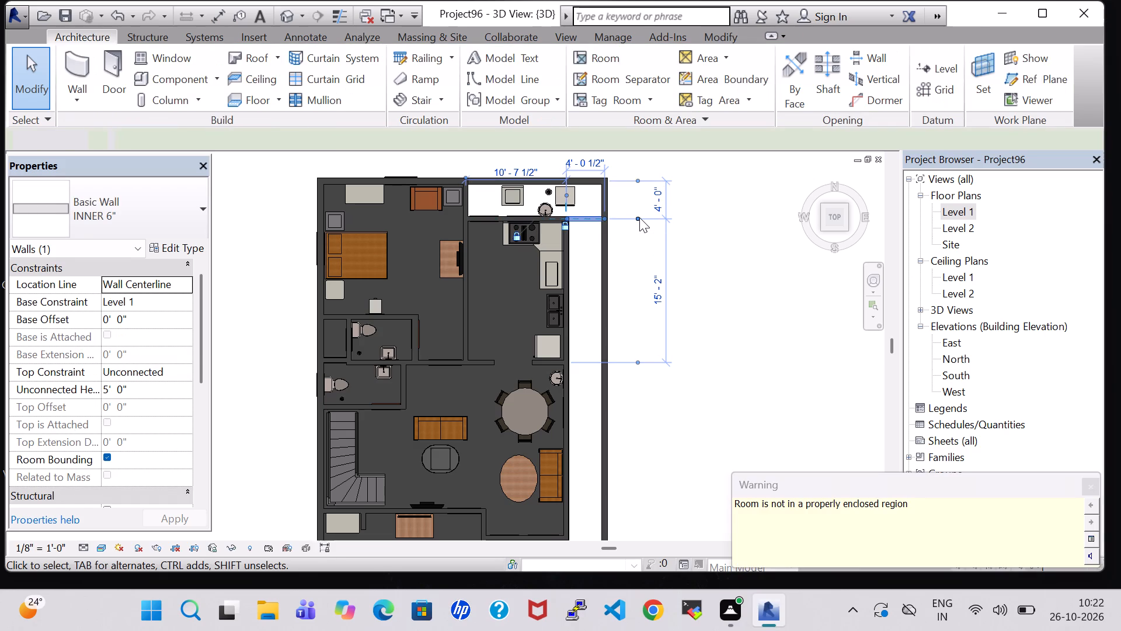
Draw a room separation line about 3' 5 1/2" long from the kitchen's northeast outer corner east to the outer wall.
click(623, 79)
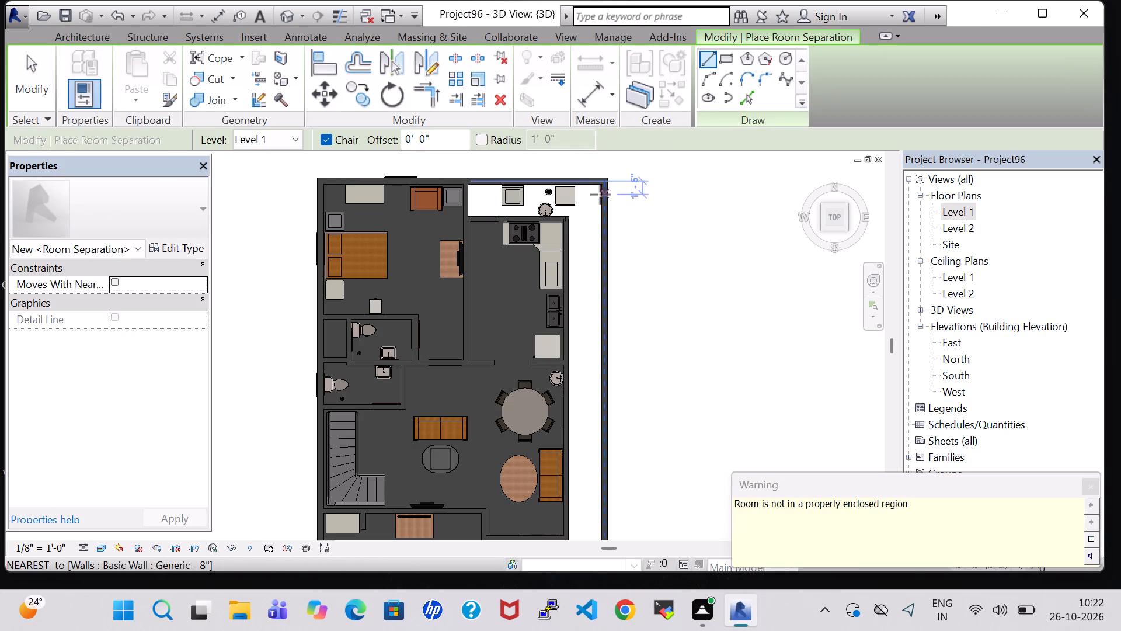
scroll(569, 219, up, 9)
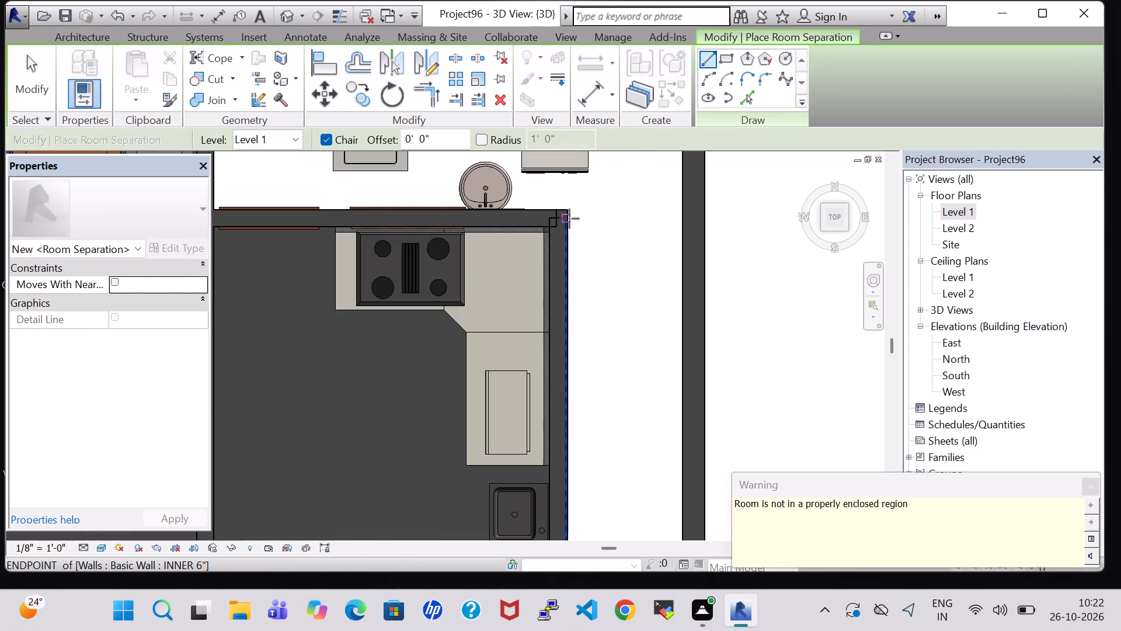
click(568, 211)
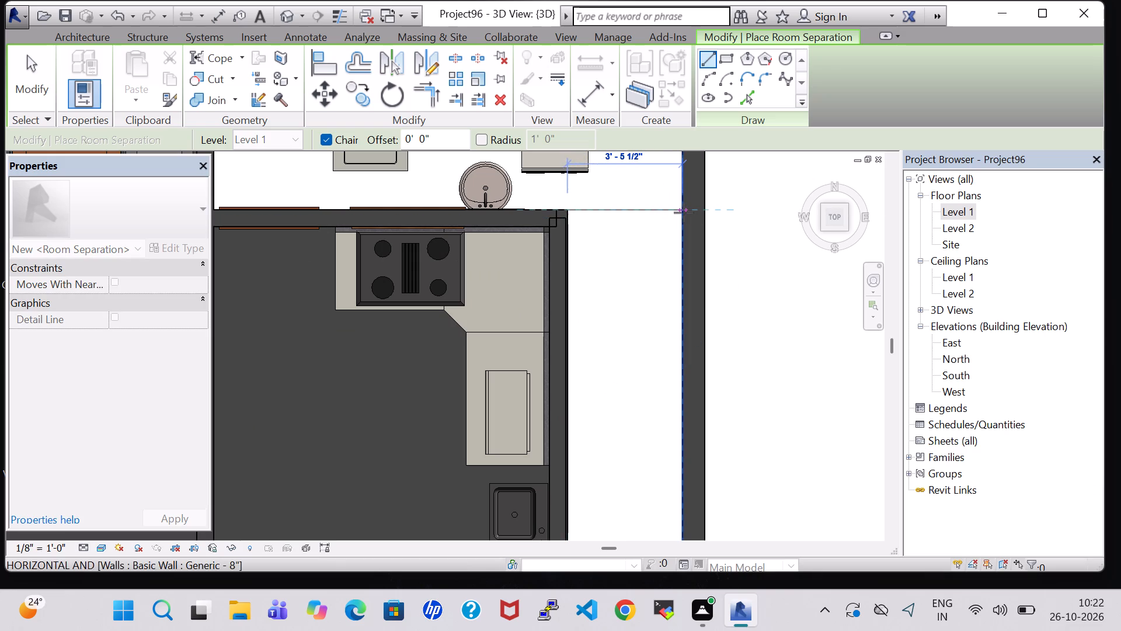
click(684, 213)
key(Escape)
key(Escape)
Nudge the round floor drain in the wash area six increments west.
scroll(619, 238, down, 1)
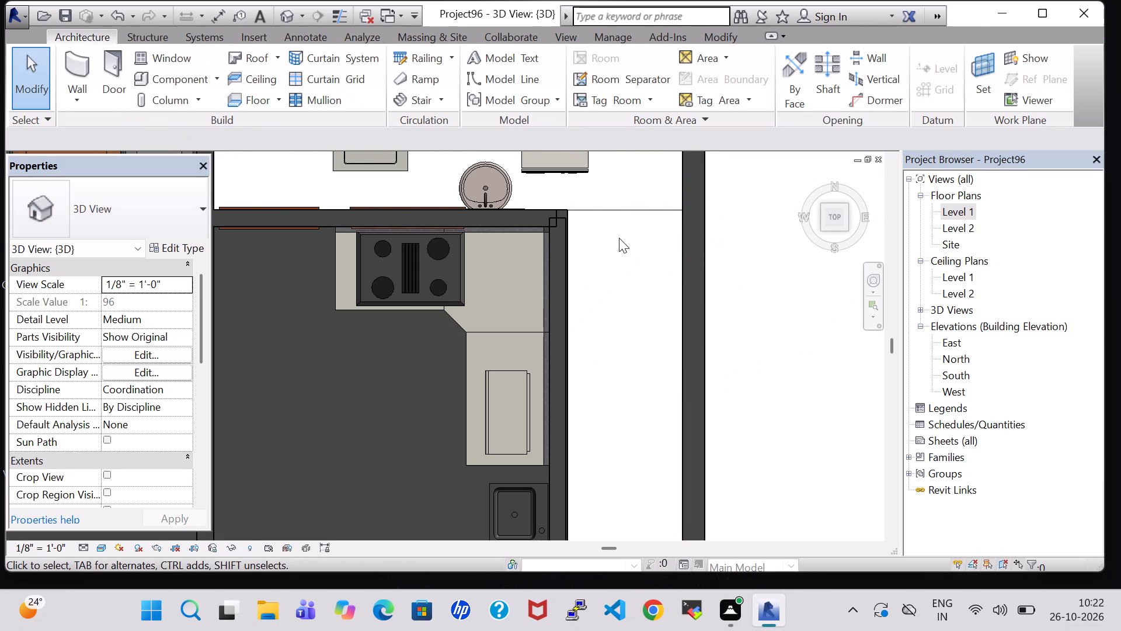
scroll(619, 238, down, 6)
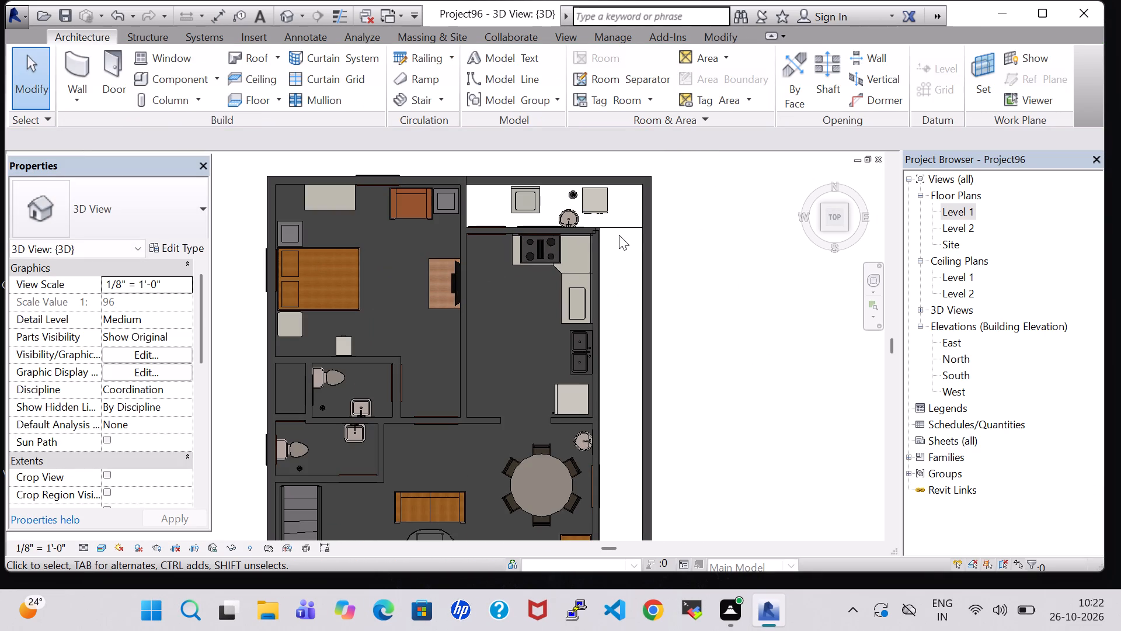
scroll(649, 228, up, 6)
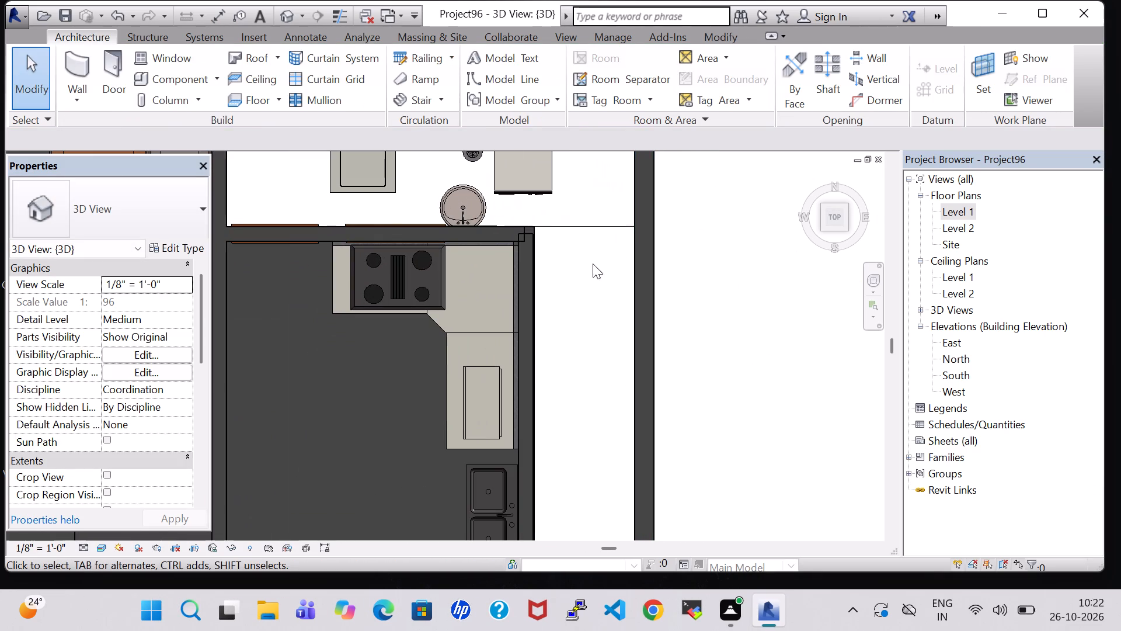
shift+middle_drag(536, 306, 558, 299)
shift+middle_drag(580, 268, 573, 219)
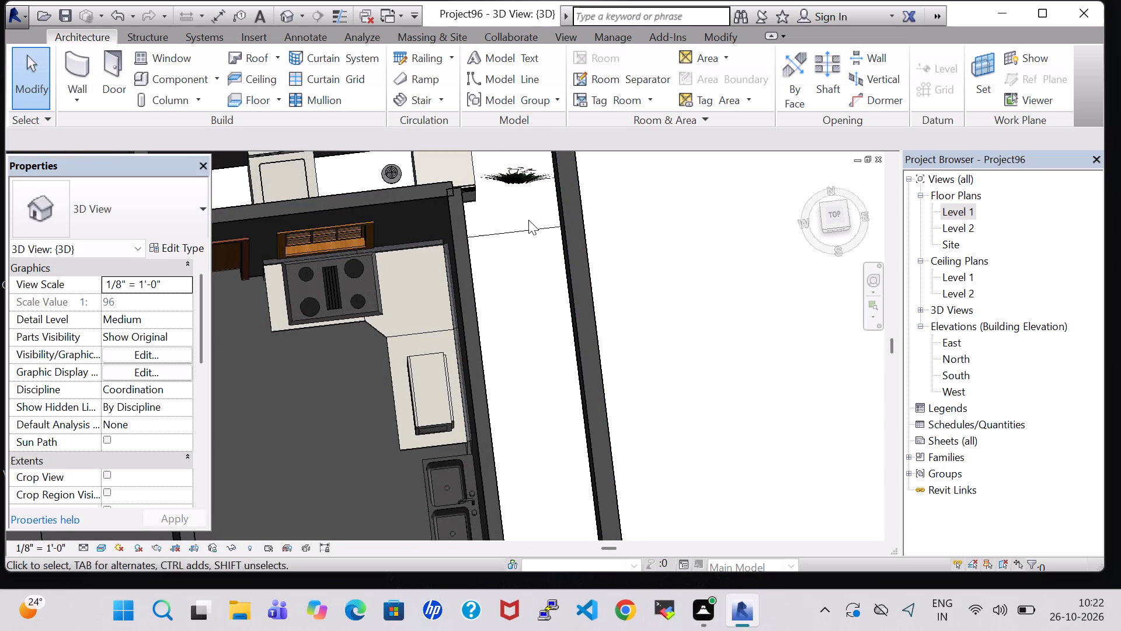
shift+middle_drag(504, 252, 502, 214)
shift+middle_drag(502, 214, 490, 303)
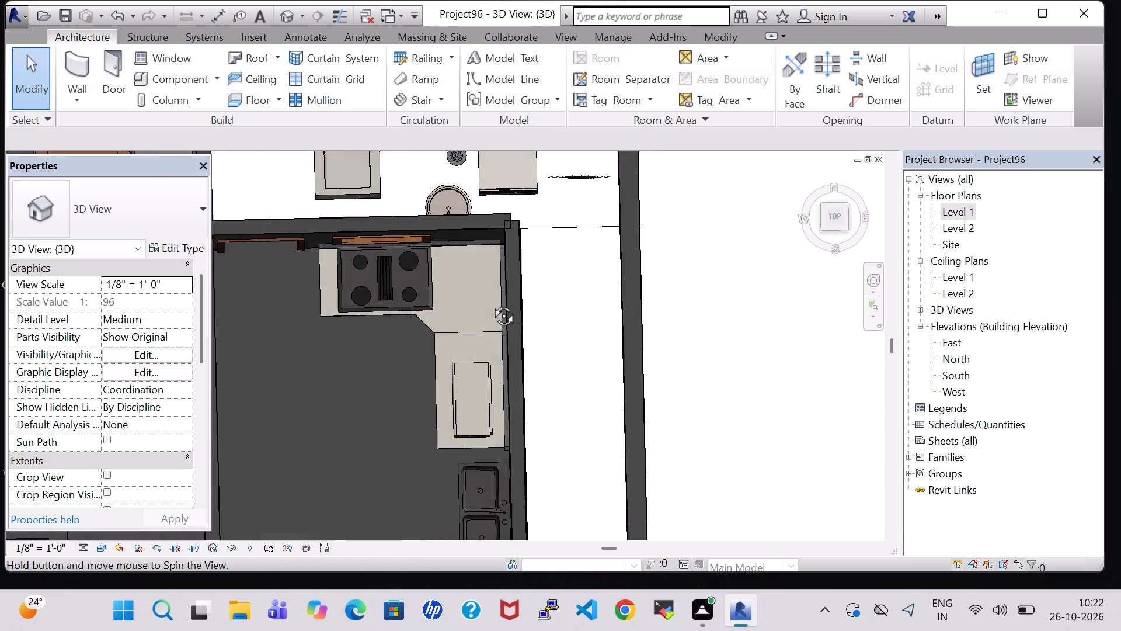
shift+middle_drag(490, 303, 483, 314)
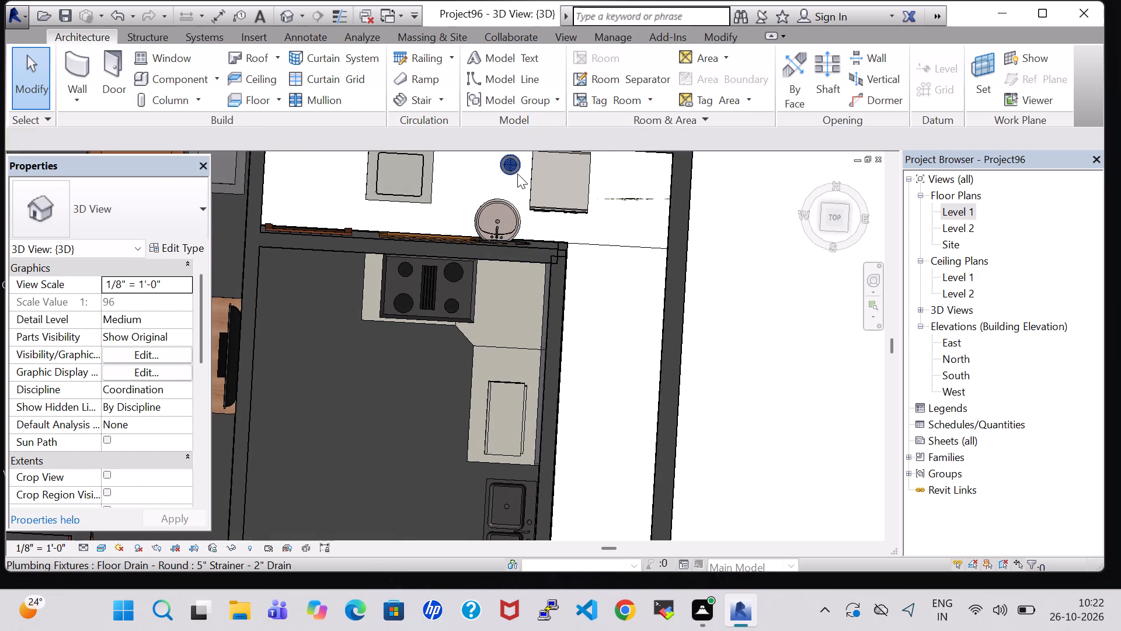
click(517, 174)
key(Left)
key(Left)
key(Left)
key(Left)
key(Left)
key(Left)
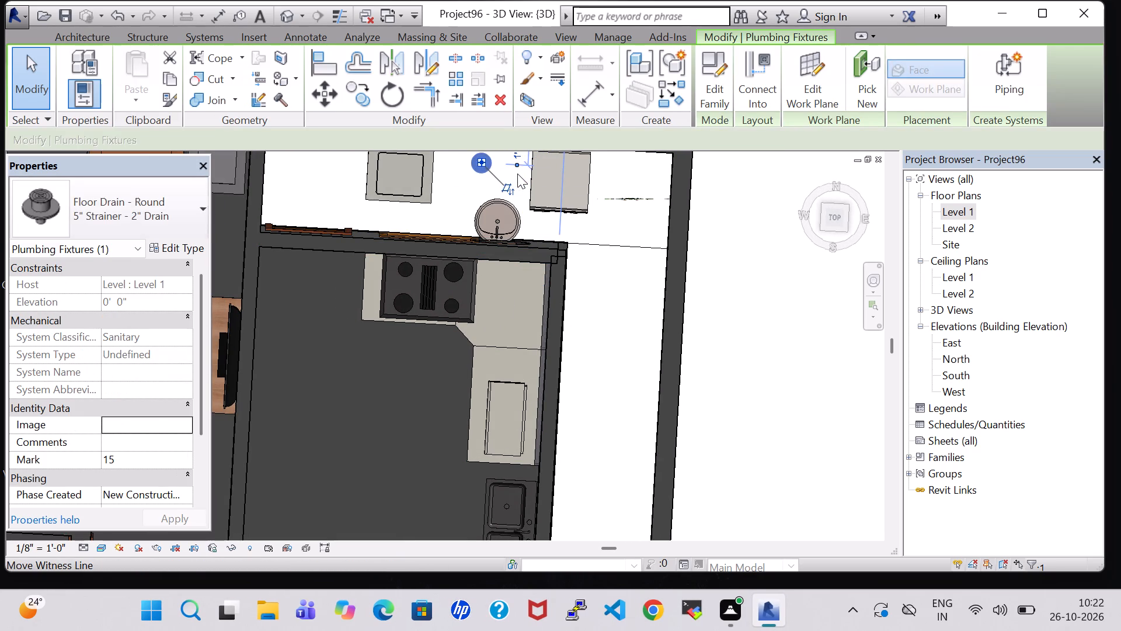
double_click(756, 272)
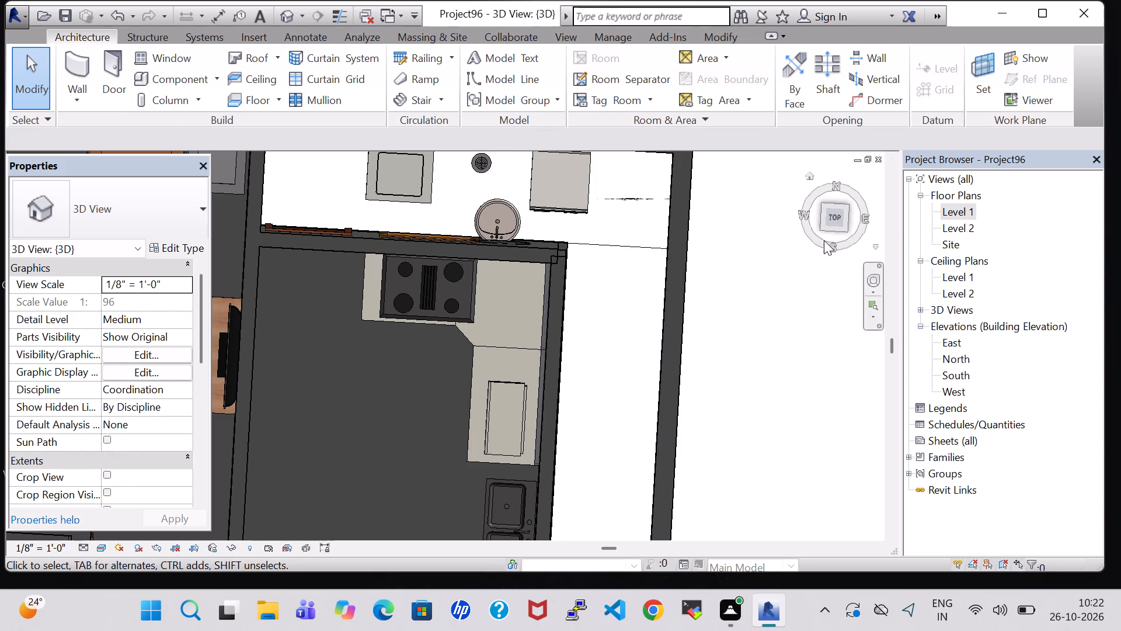
Return to the Level 1 floor plan.
double_click(955, 212)
scroll(669, 262, down, 1)
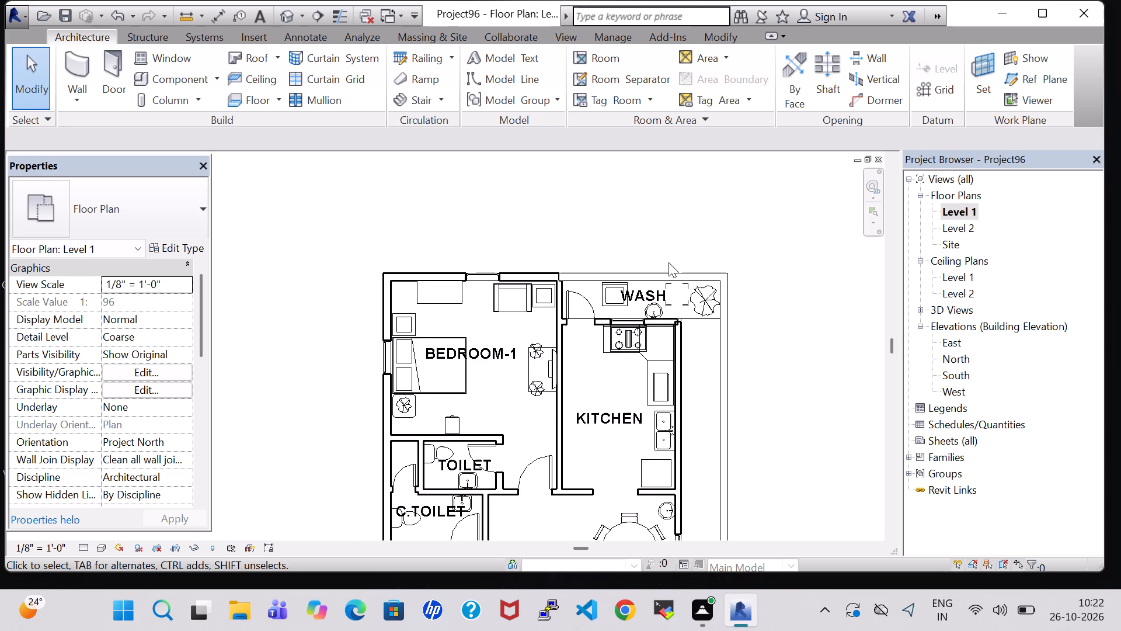
scroll(669, 262, down, 1)
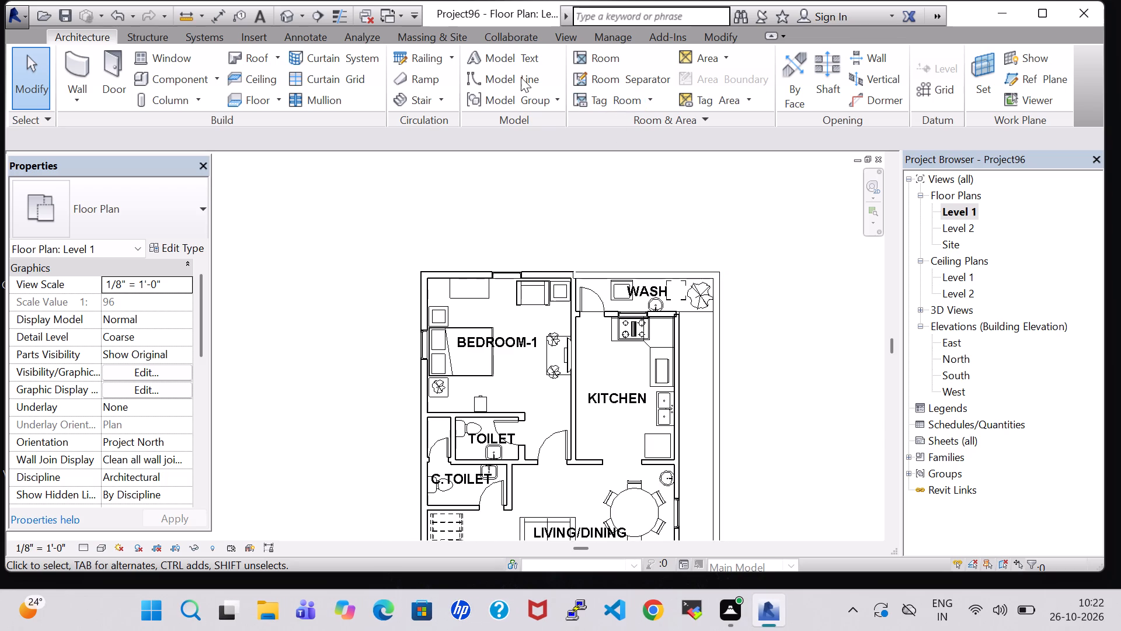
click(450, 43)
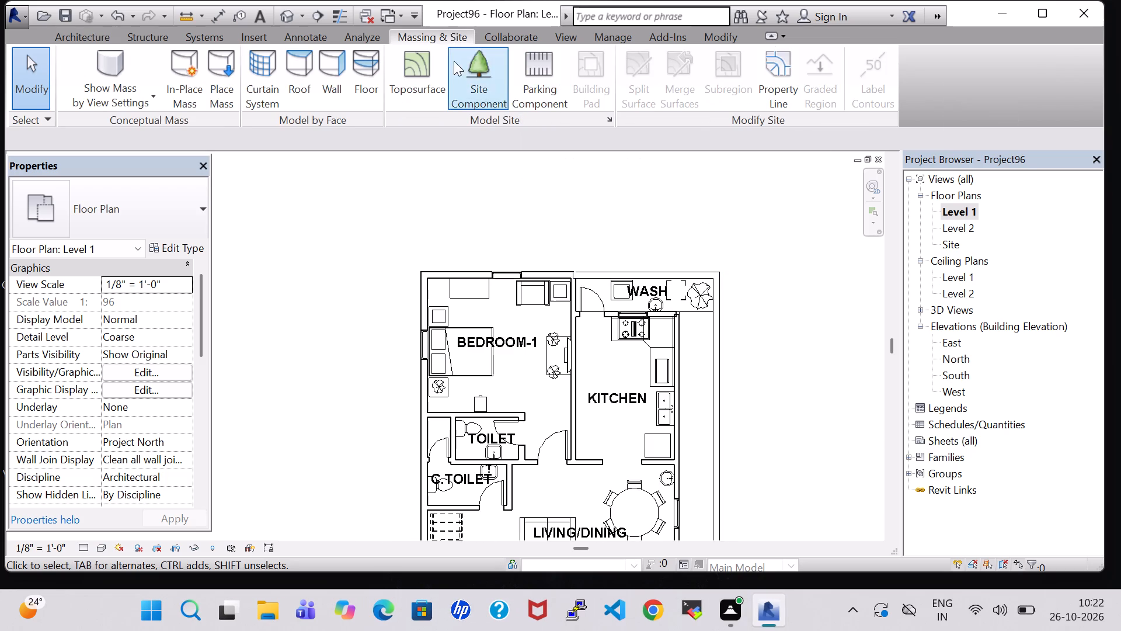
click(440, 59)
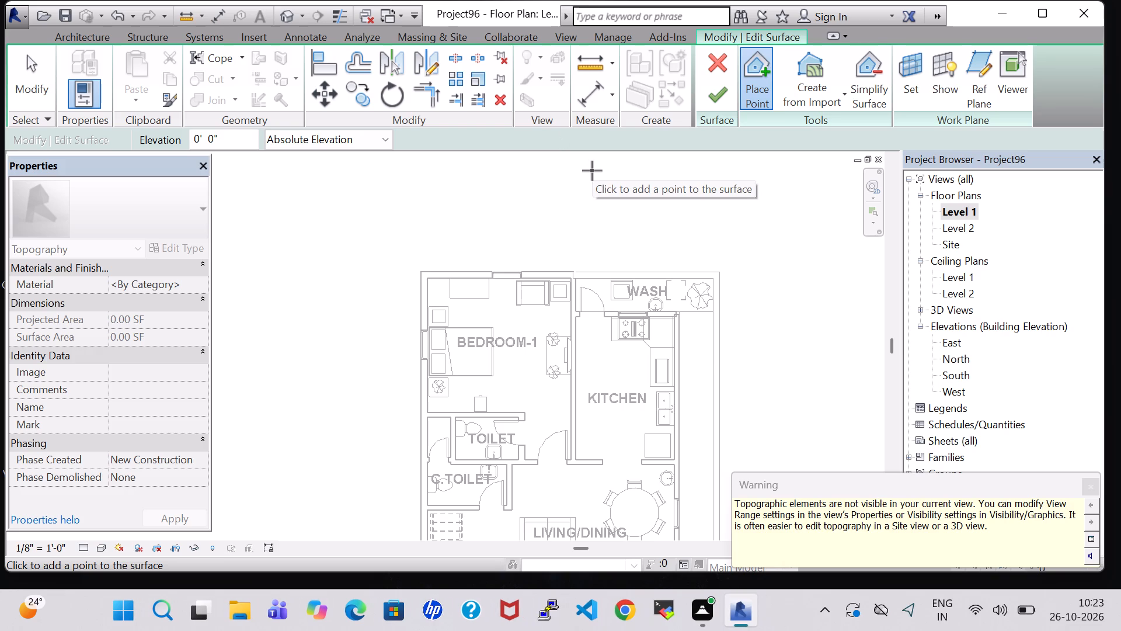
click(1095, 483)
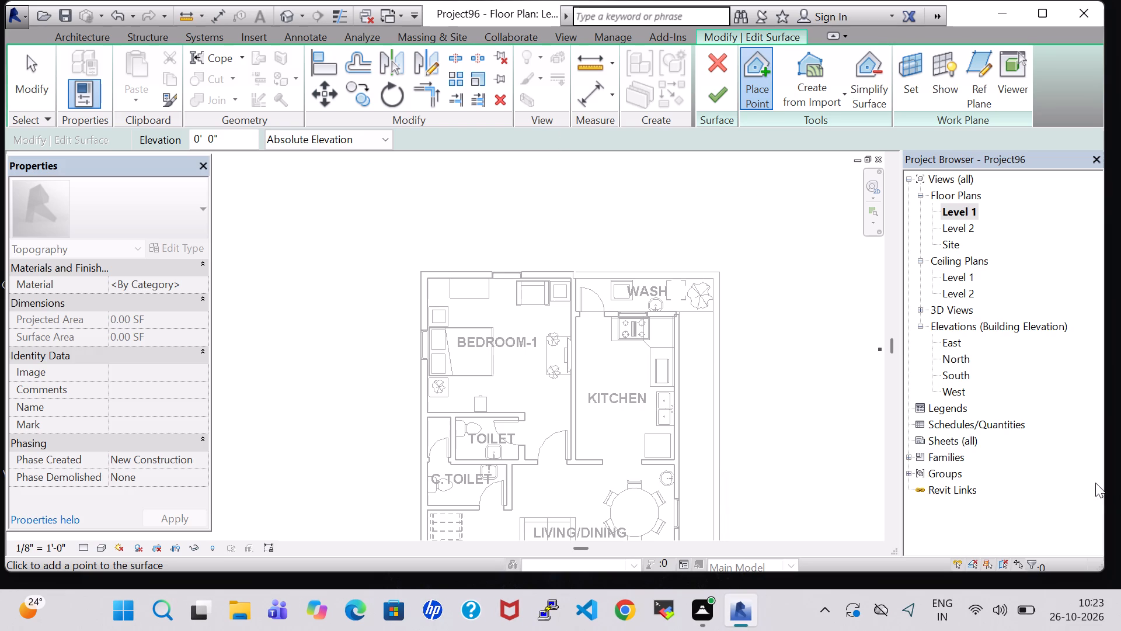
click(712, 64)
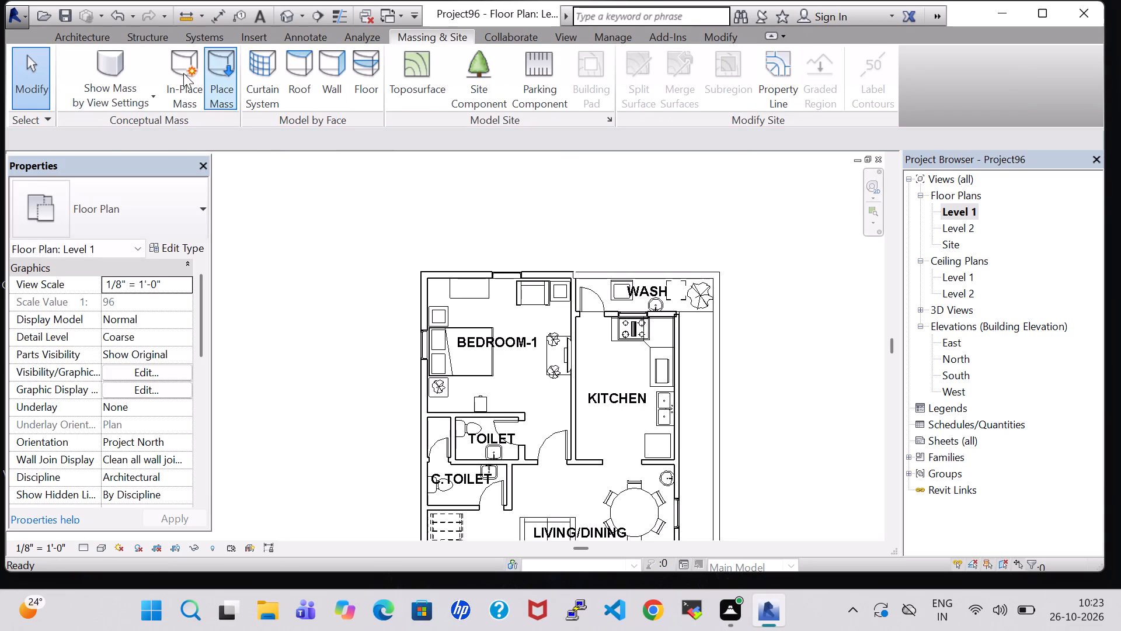
Create a rectangular Generic - 12" floor about 14' 8" by 4' 1" over the wash area on Level 1.
double_click(76, 33)
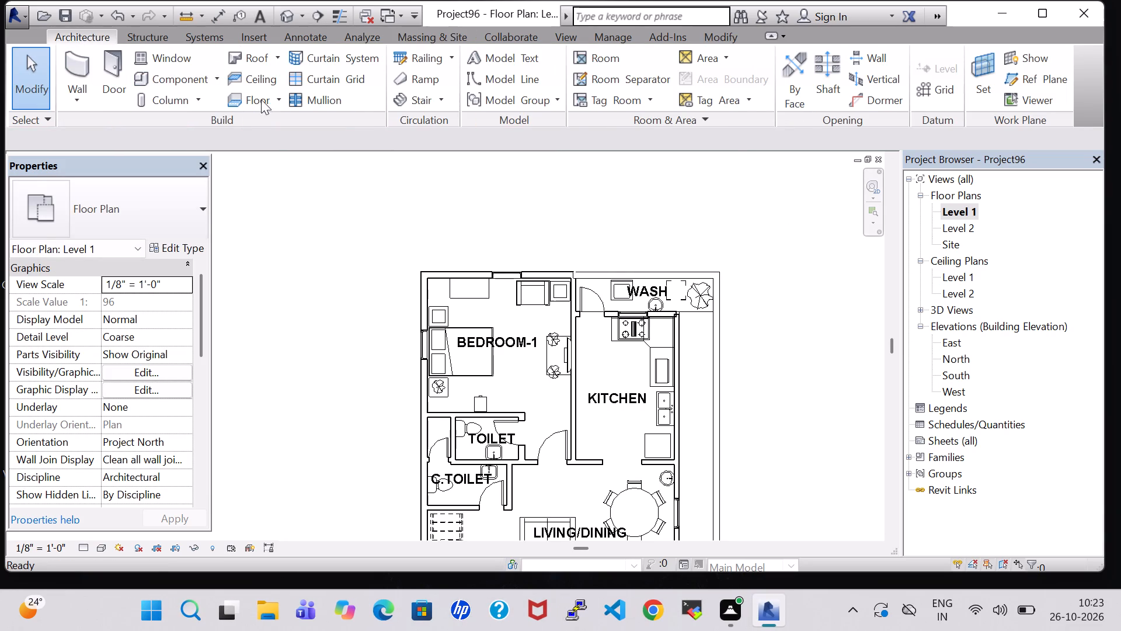
click(261, 99)
scroll(578, 273, up, 3)
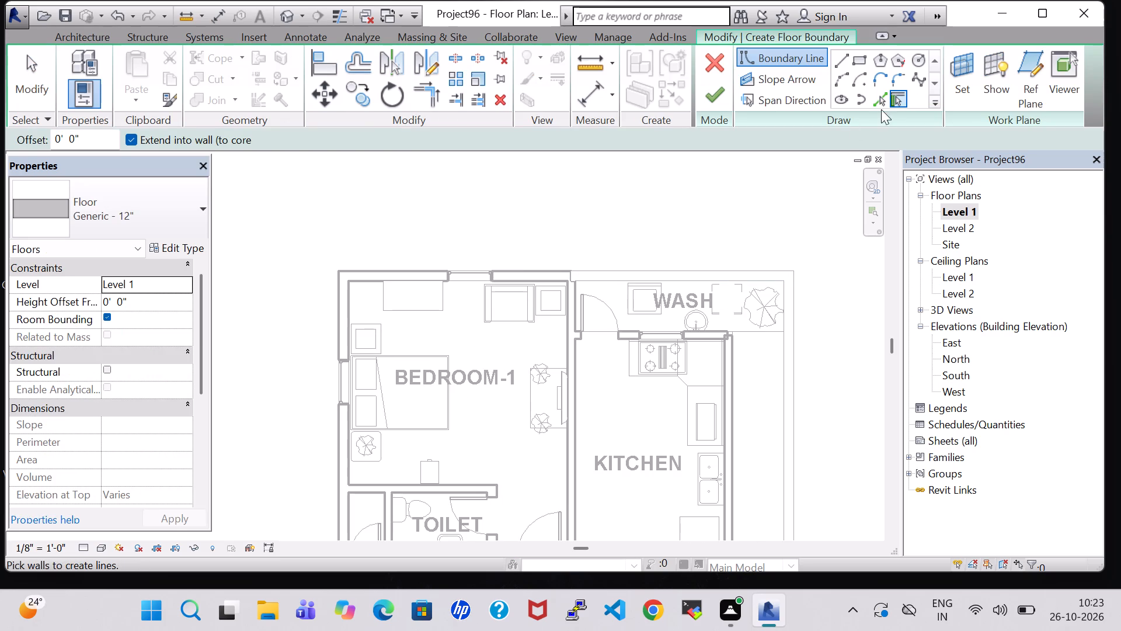
click(859, 66)
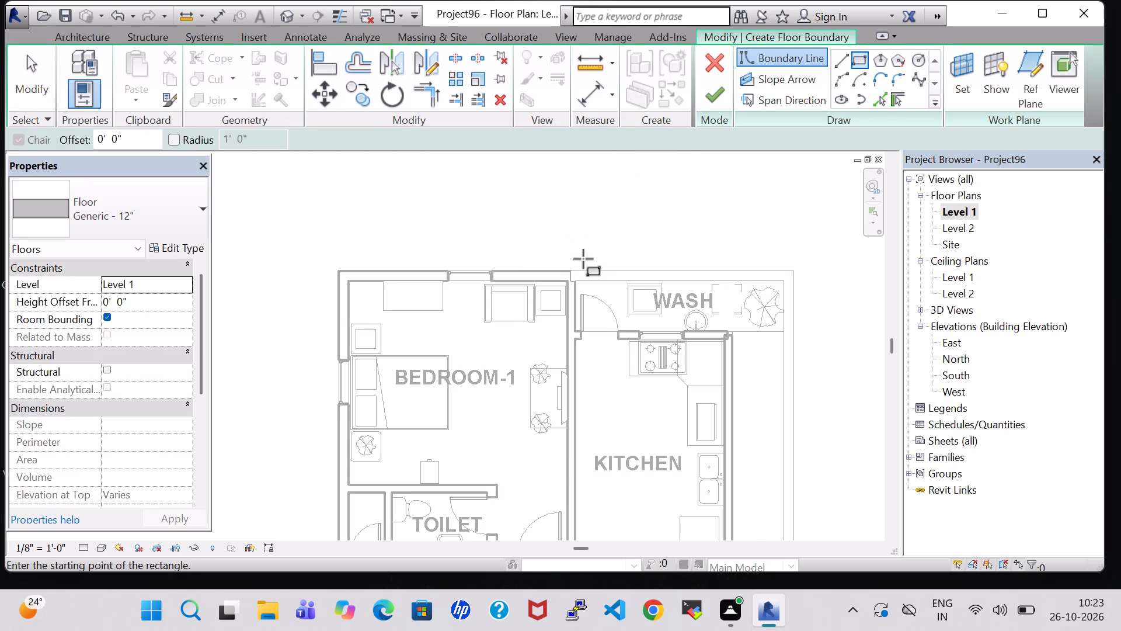
click(571, 271)
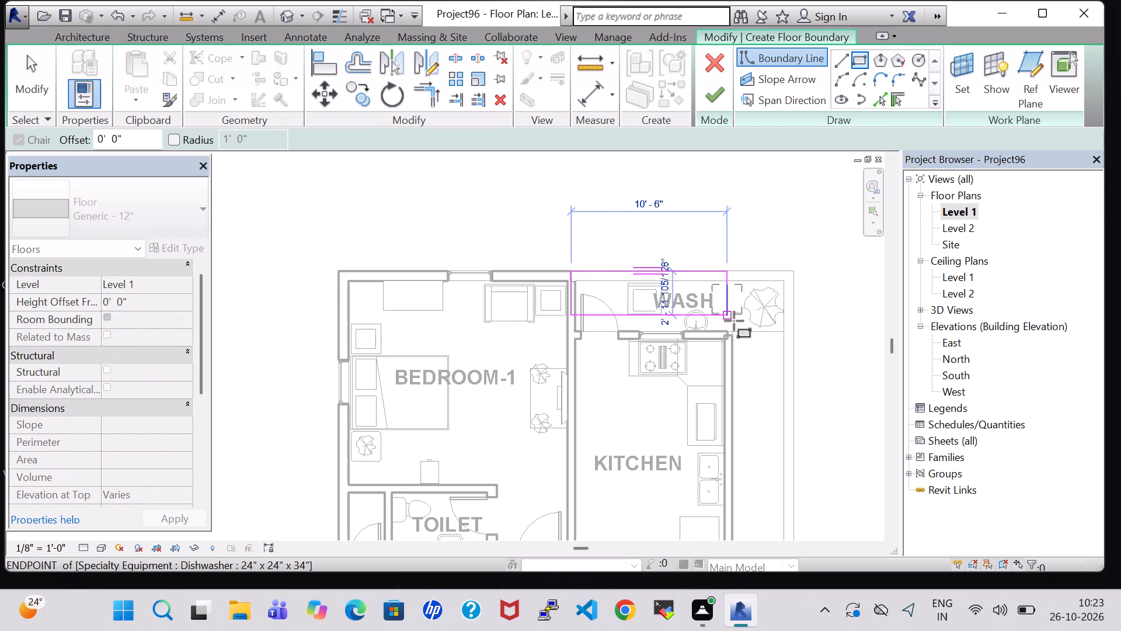
click(794, 332)
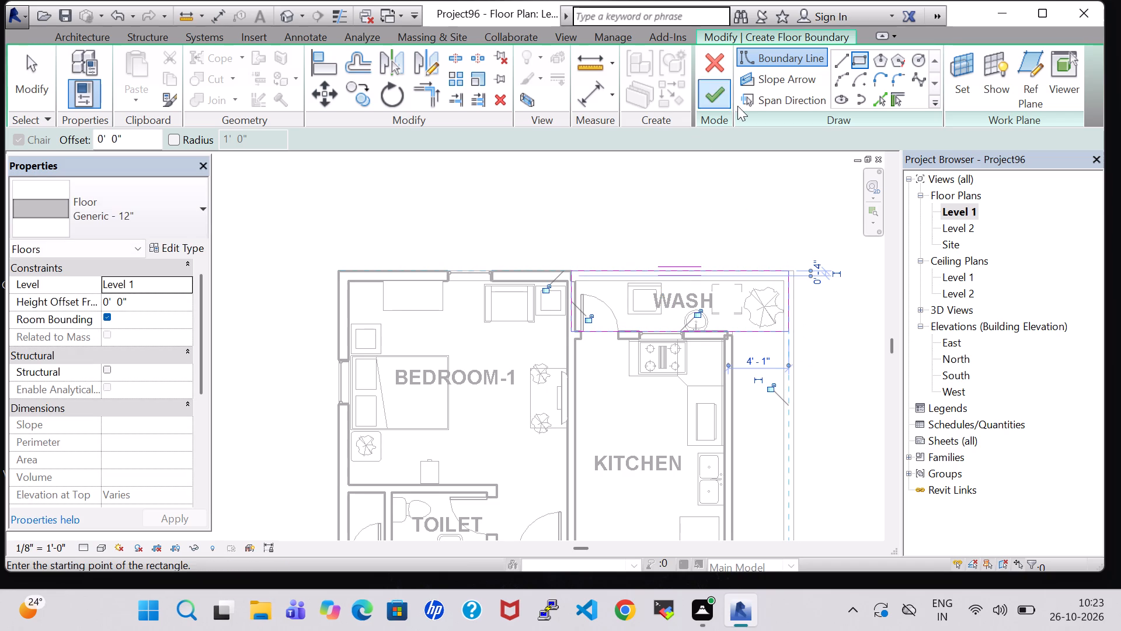
click(719, 97)
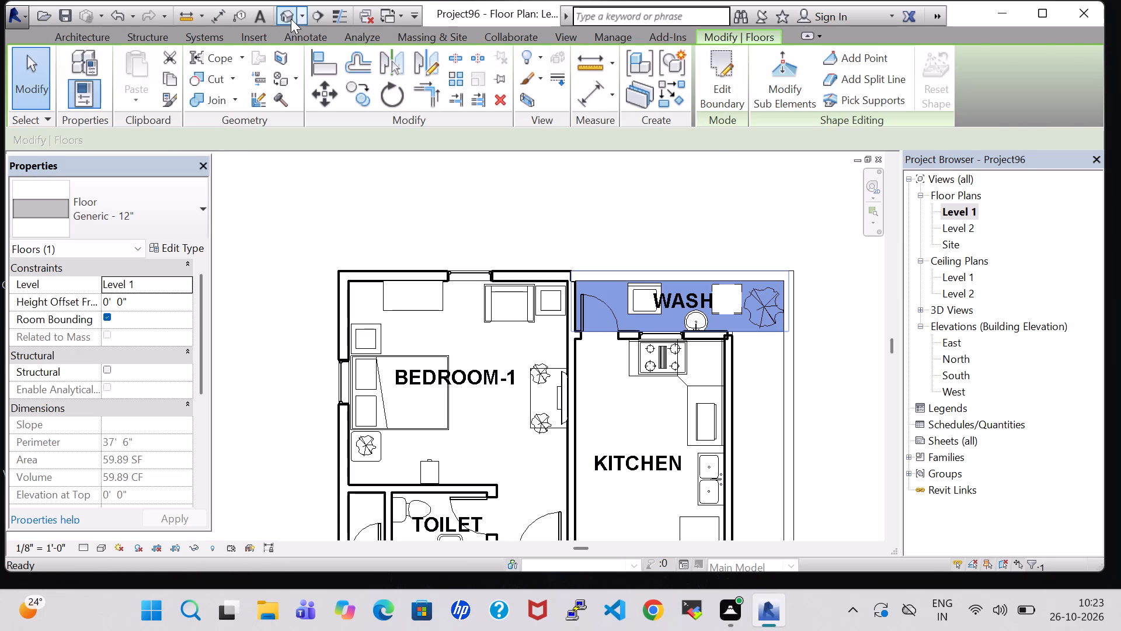
In the 3D view, nudge the elliptical mirror behind the wash area's round sink seven increments east.
click(288, 18)
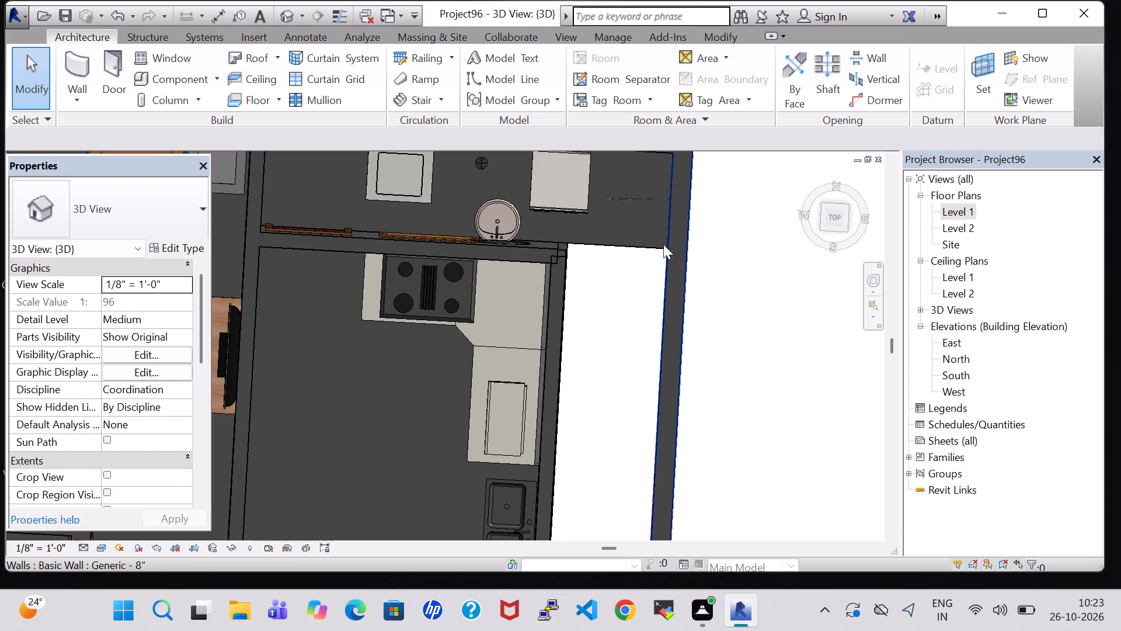
scroll(558, 249, up, 7)
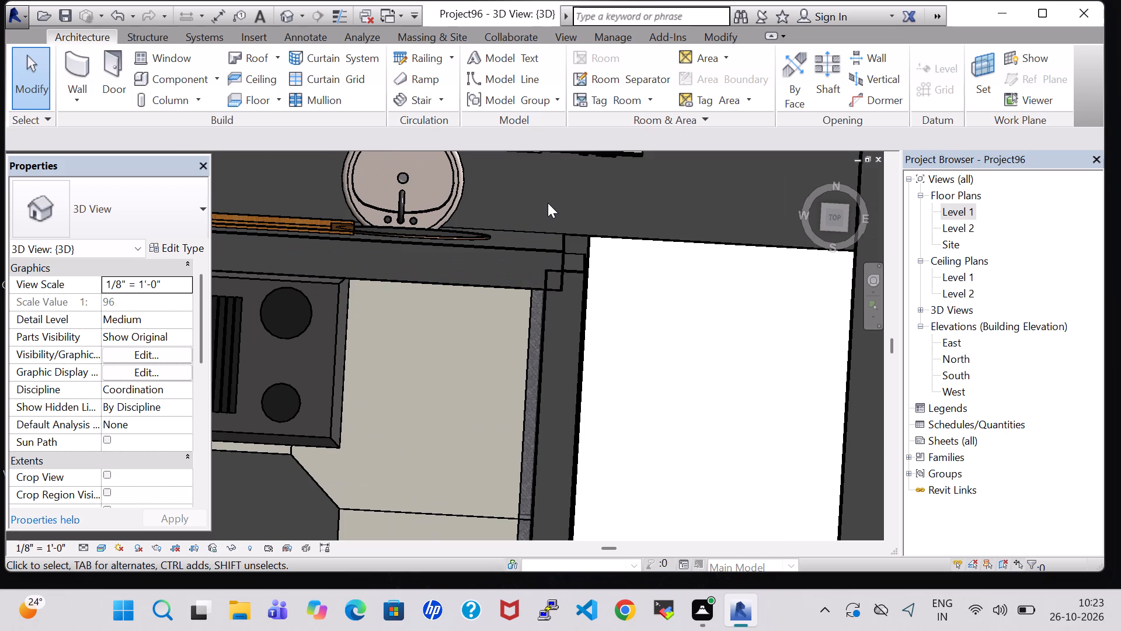
click(444, 234)
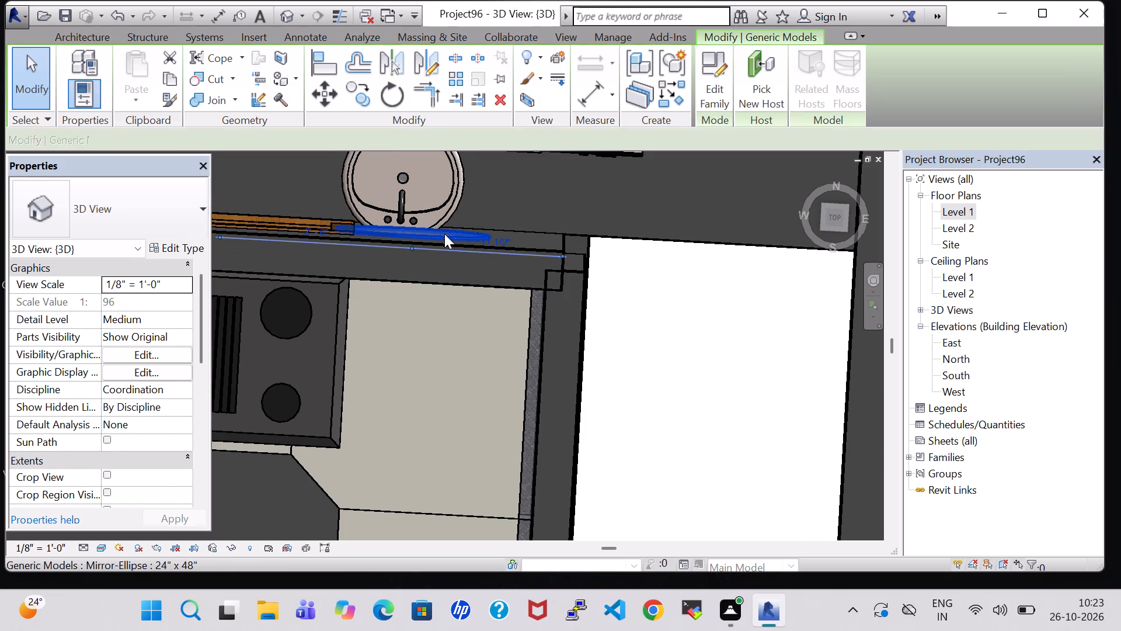
key(Right)
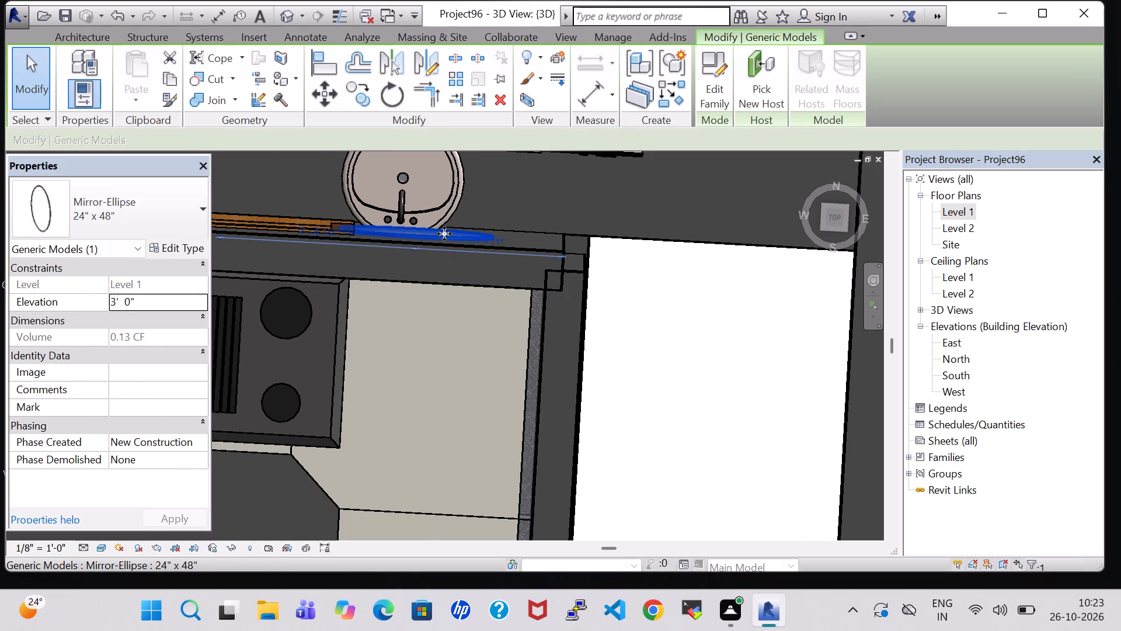
key(Right)
key(Right)
key(Right)
key(Right)
key(Right)
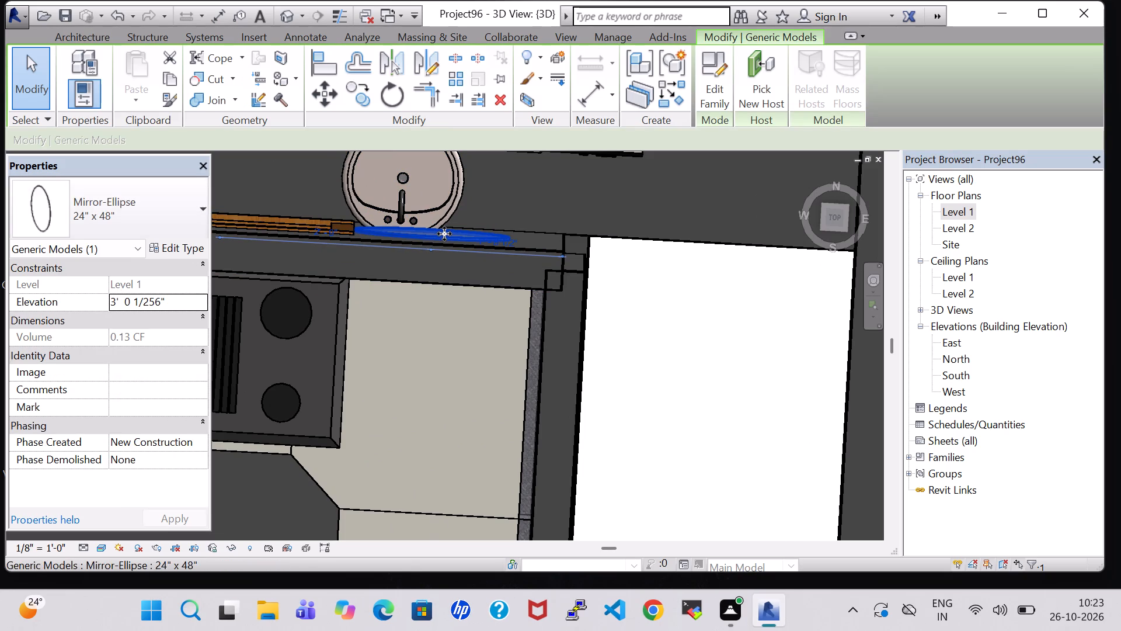
key(Right)
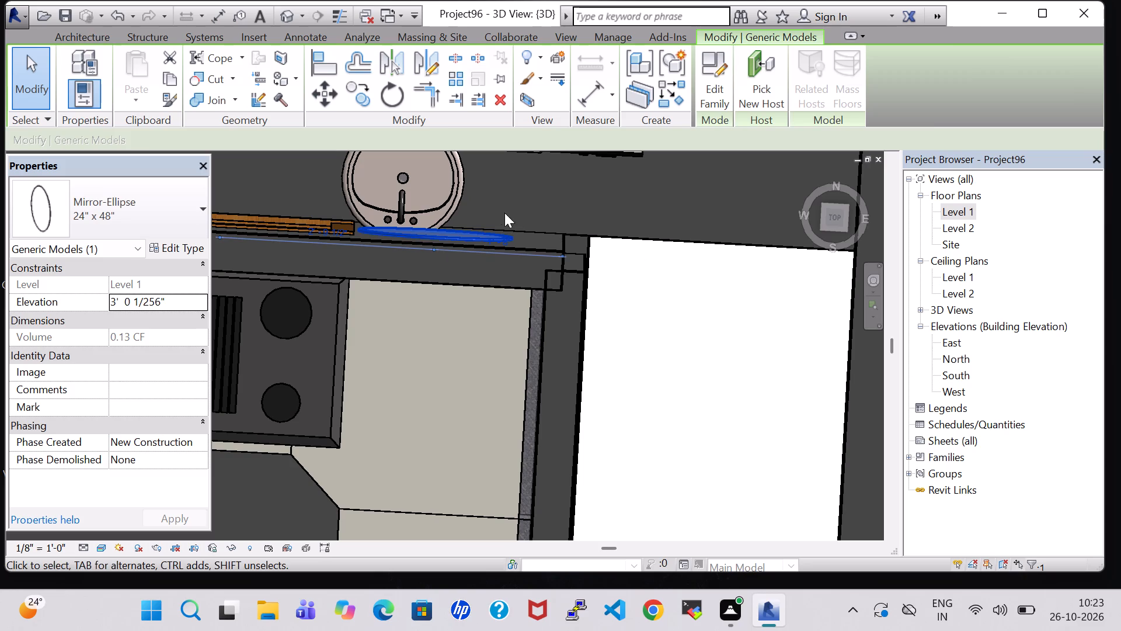
Nudge the round vanity sink in the wash area nine increments east, in front of the mirror.
click(493, 200)
click(457, 186)
key(Right)
key(Right)
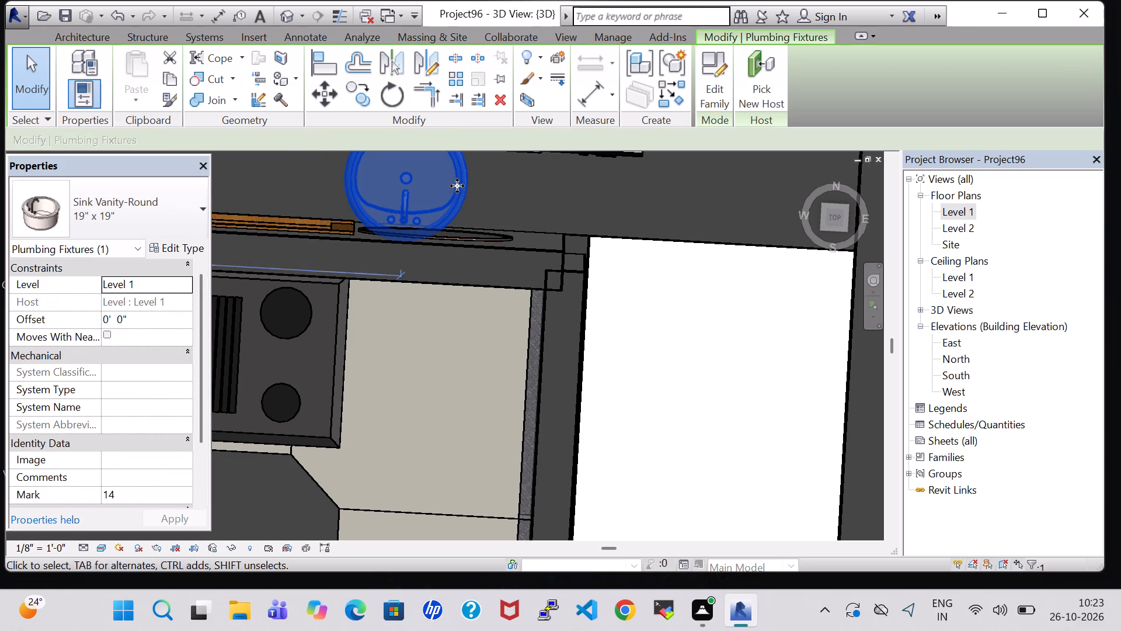
key(Right)
key(Right)
key(Right)
key(Right)
key(Right)
key(Right)
key(Right)
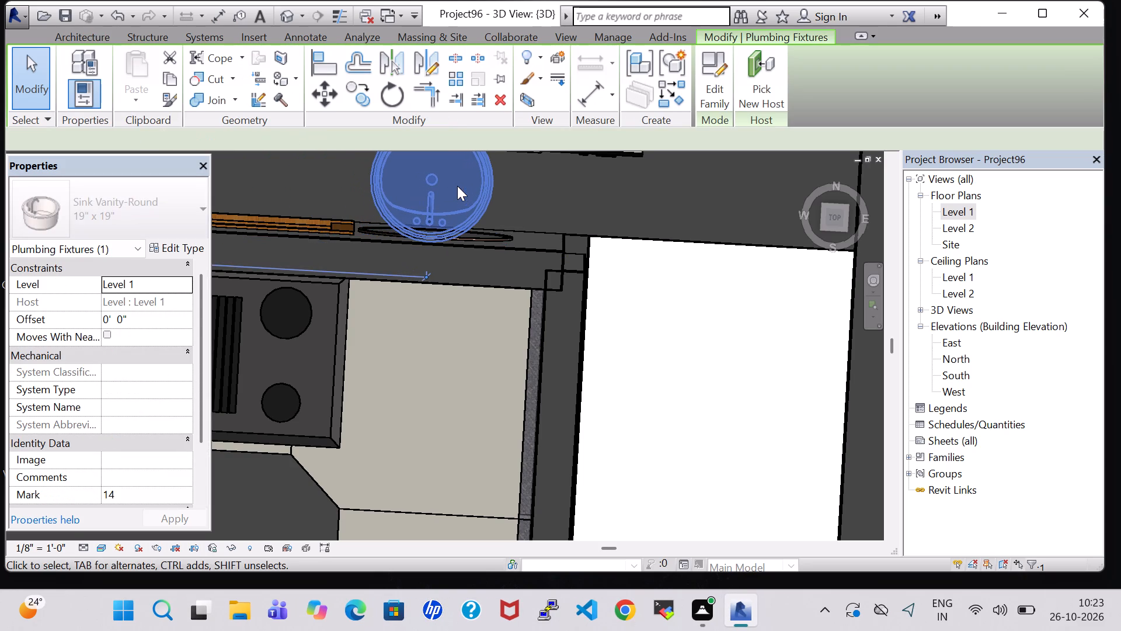
click(709, 281)
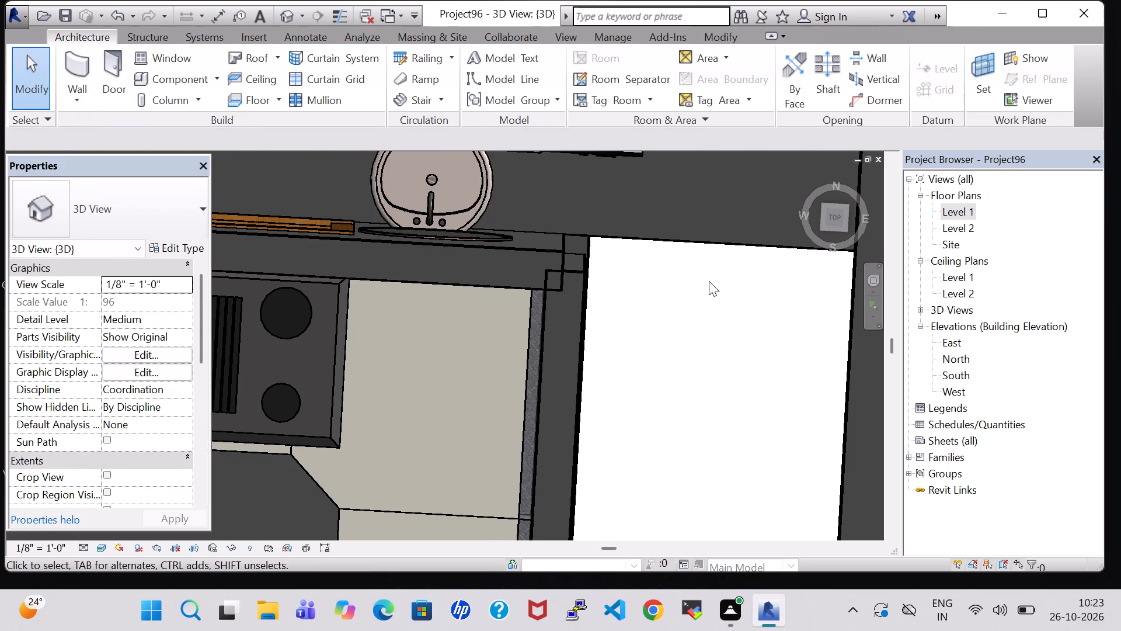
Nudge the dishwasher in the wash area one increment east.
scroll(709, 281, down, 3)
middle_drag(692, 272, 704, 407)
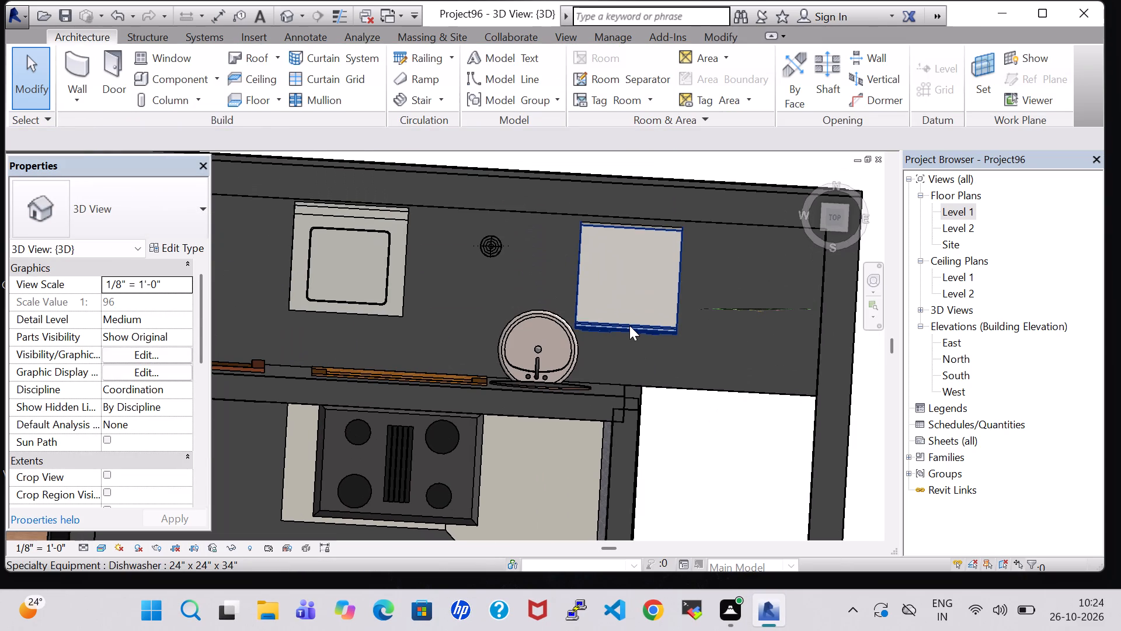
click(628, 324)
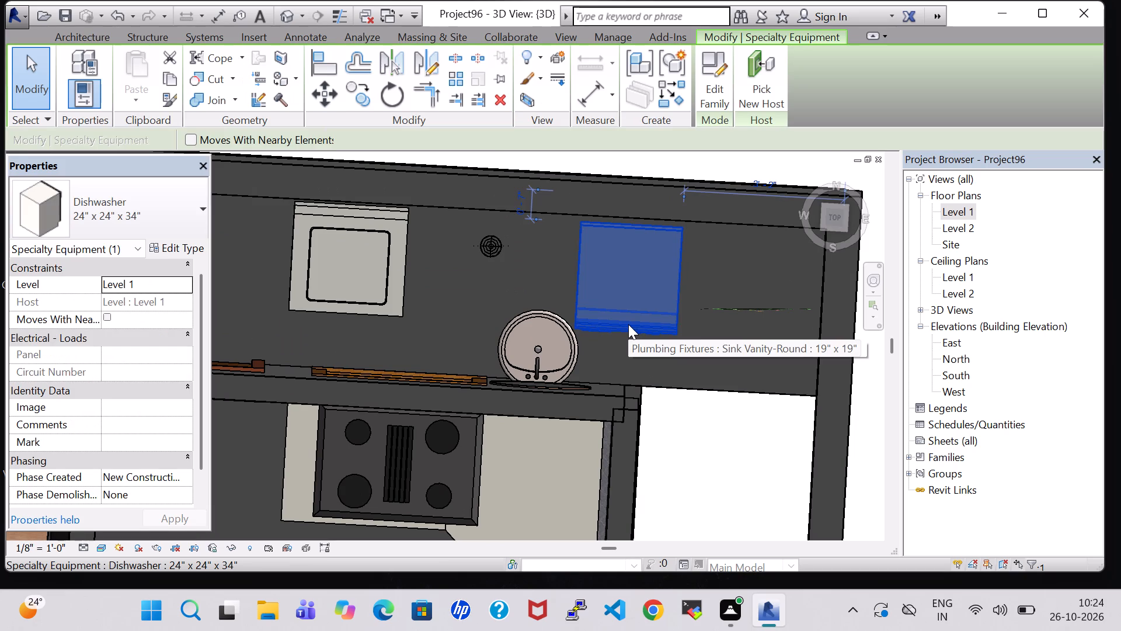
key(Right)
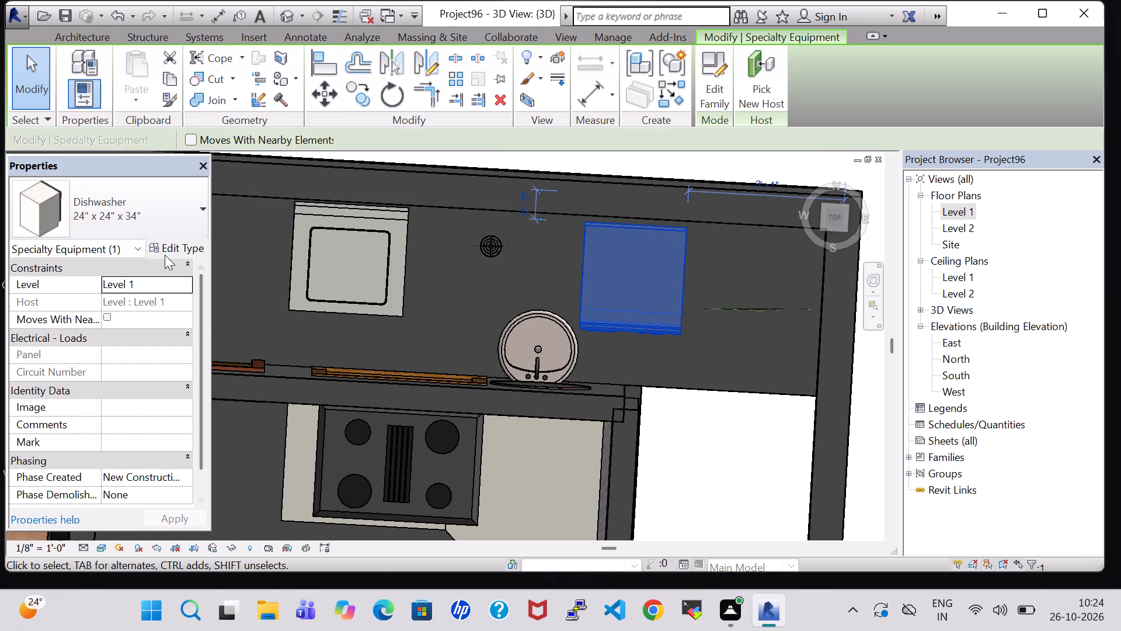
Check the dishwasher's type properties, including its dimensions and materials.
click(168, 248)
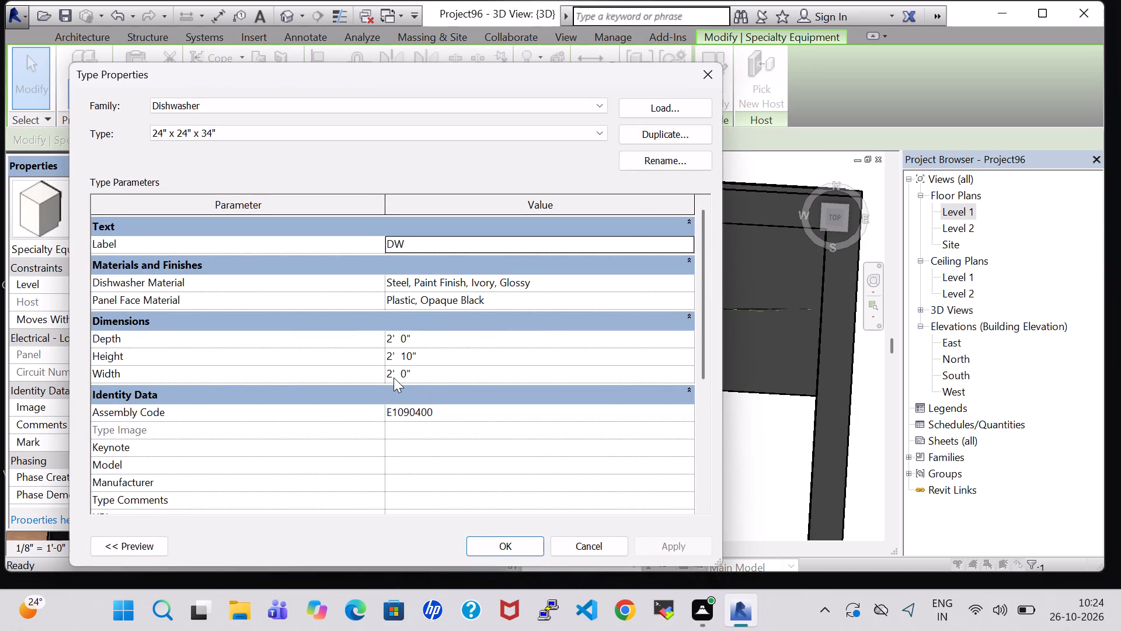
click(711, 78)
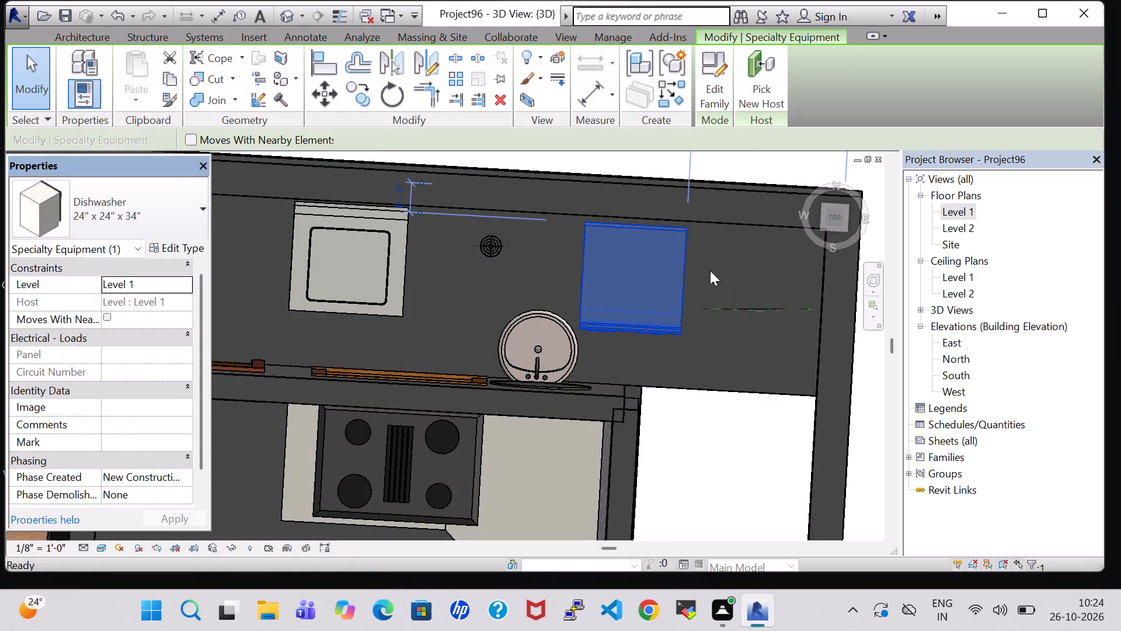
click(706, 444)
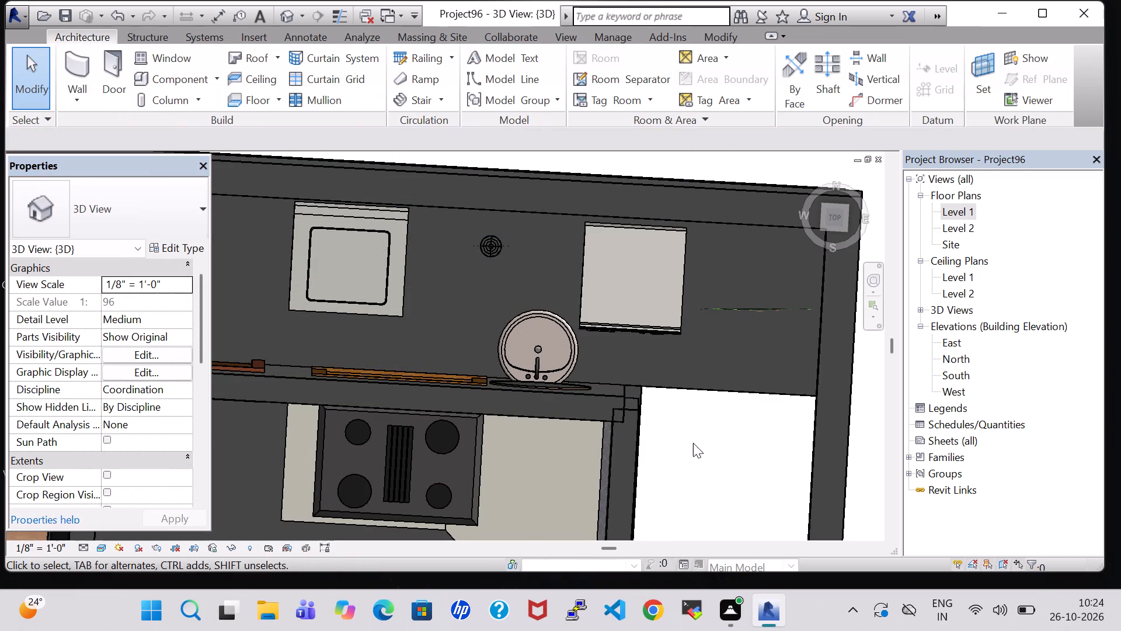
In the Level 1 plan, start a toposurface with 0' 0" elevation points at the kitchen's northeast outer corner and due east on the outer wall's inner face.
scroll(722, 466, down, 4)
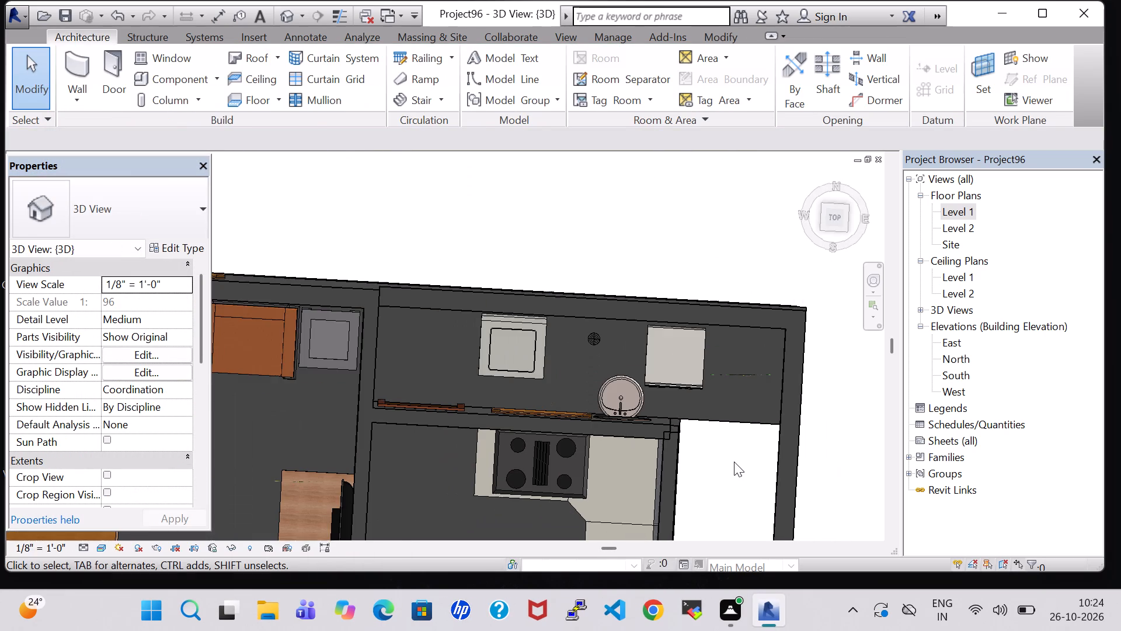
middle_drag(739, 457, 742, 396)
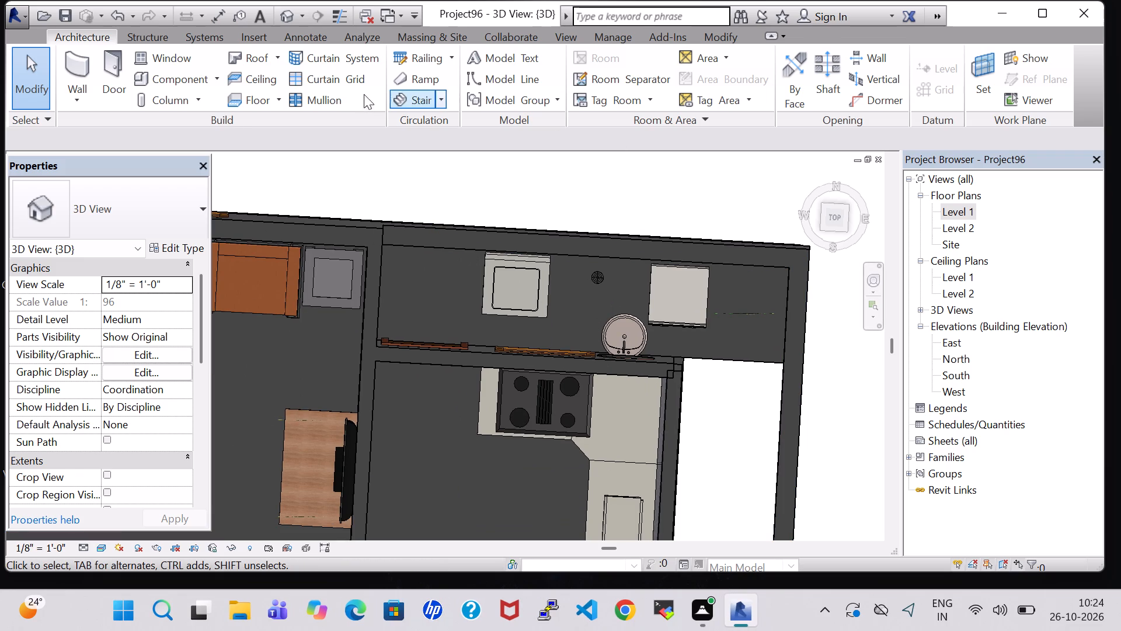
click(408, 34)
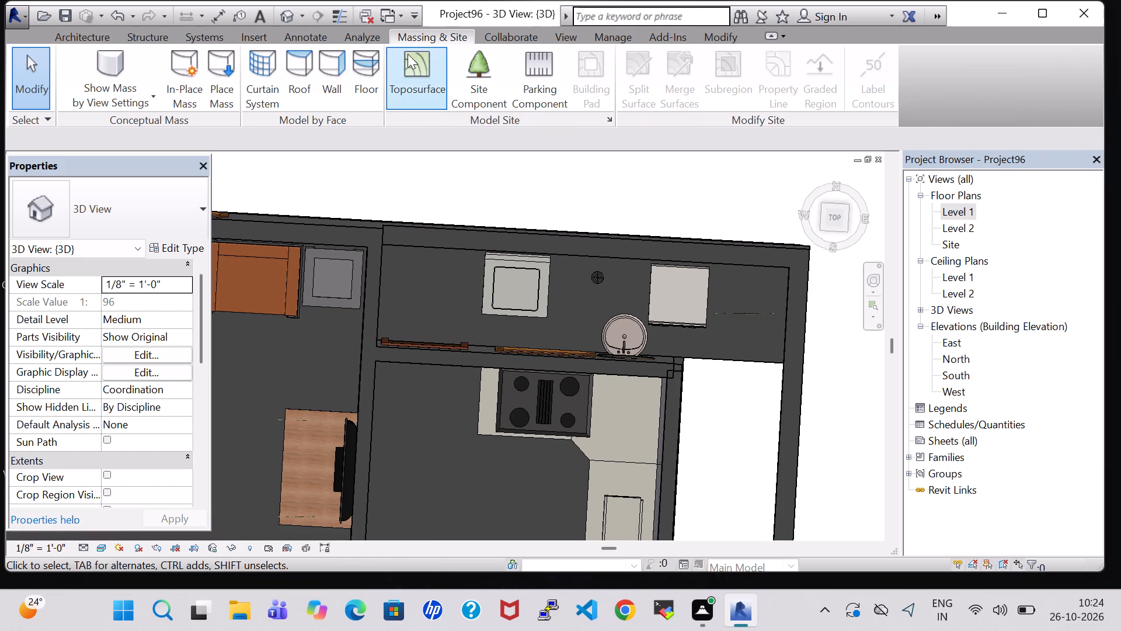
click(896, 532)
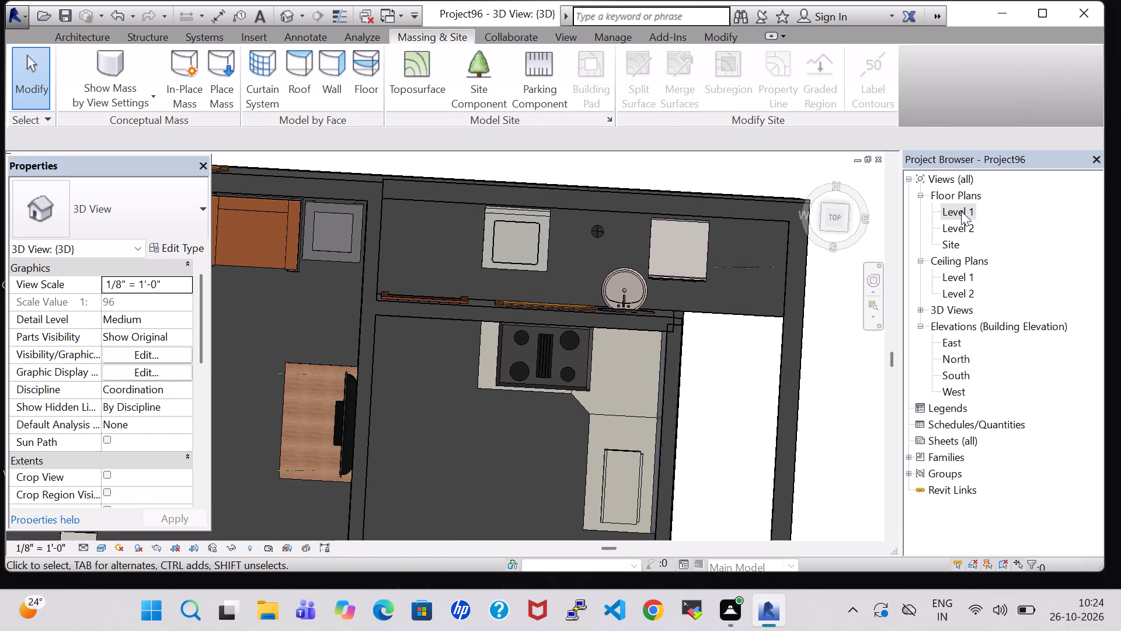
double_click(960, 211)
scroll(759, 212, down, 2)
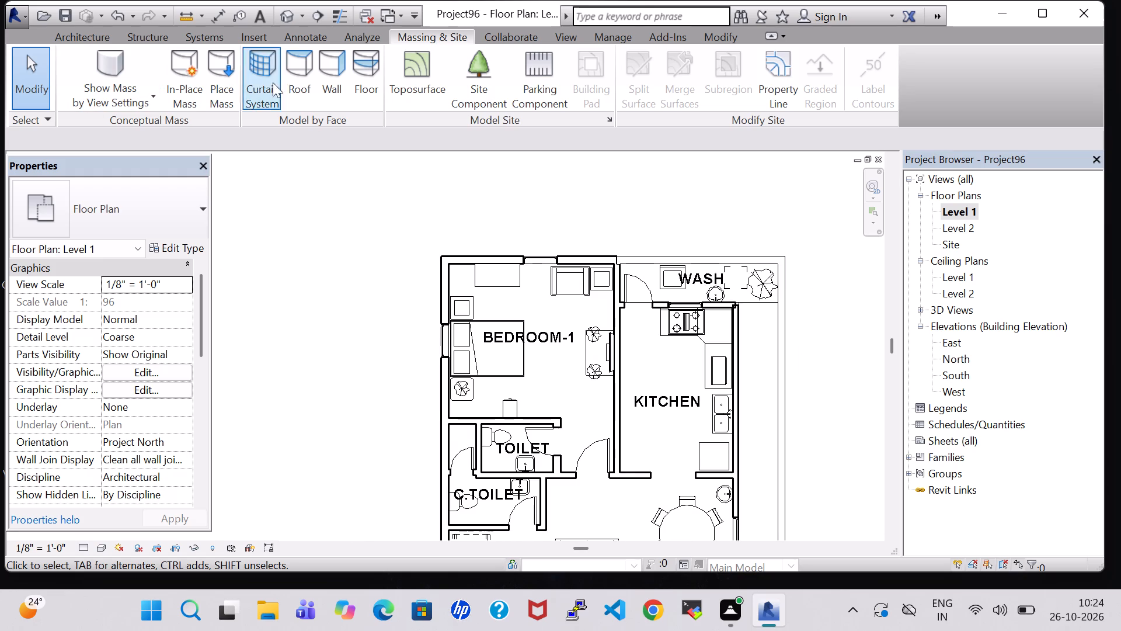
click(414, 81)
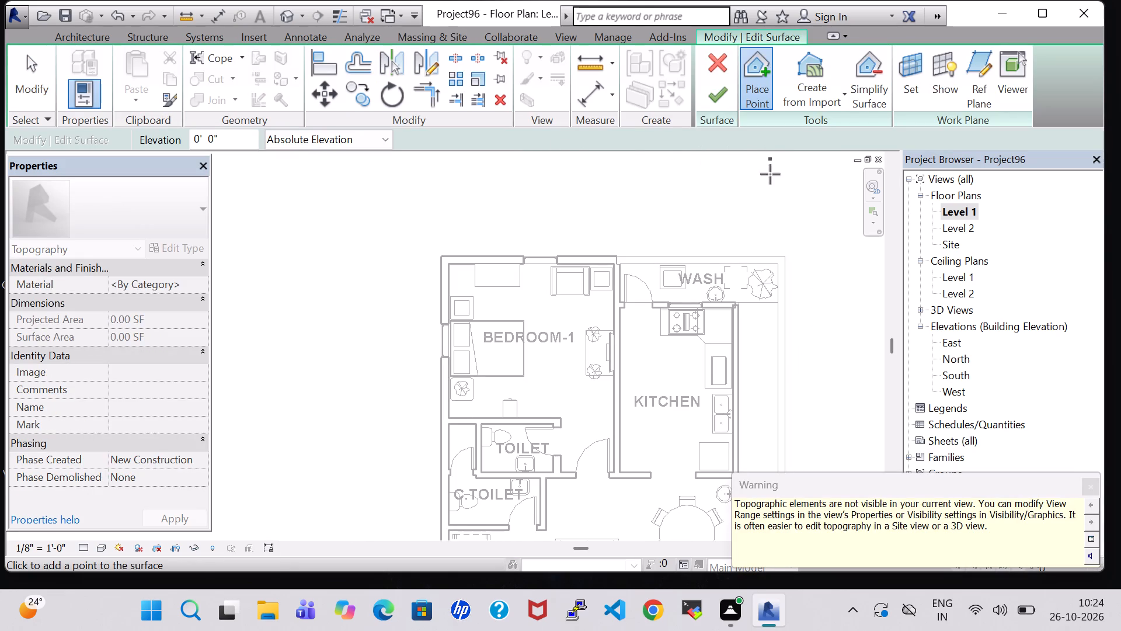
scroll(737, 306, up, 8)
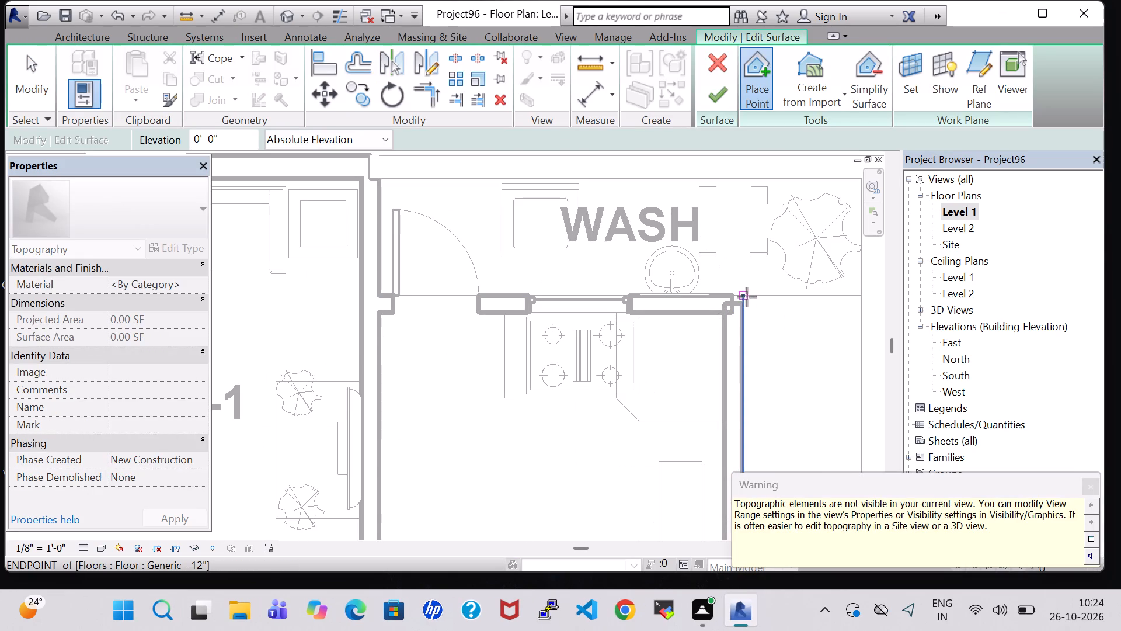
click(745, 297)
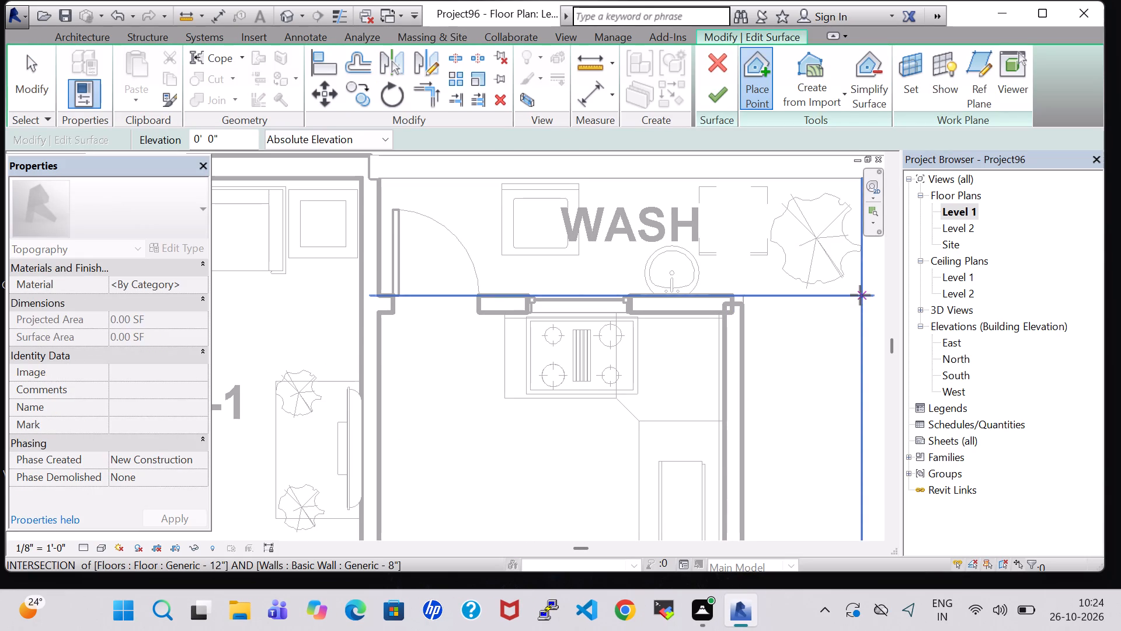
click(861, 295)
Add 0' 0" points at the east outer wall's south end and due west in line with the living room's east wall, finishing the toposurface.
middle_drag(791, 428, 765, 407)
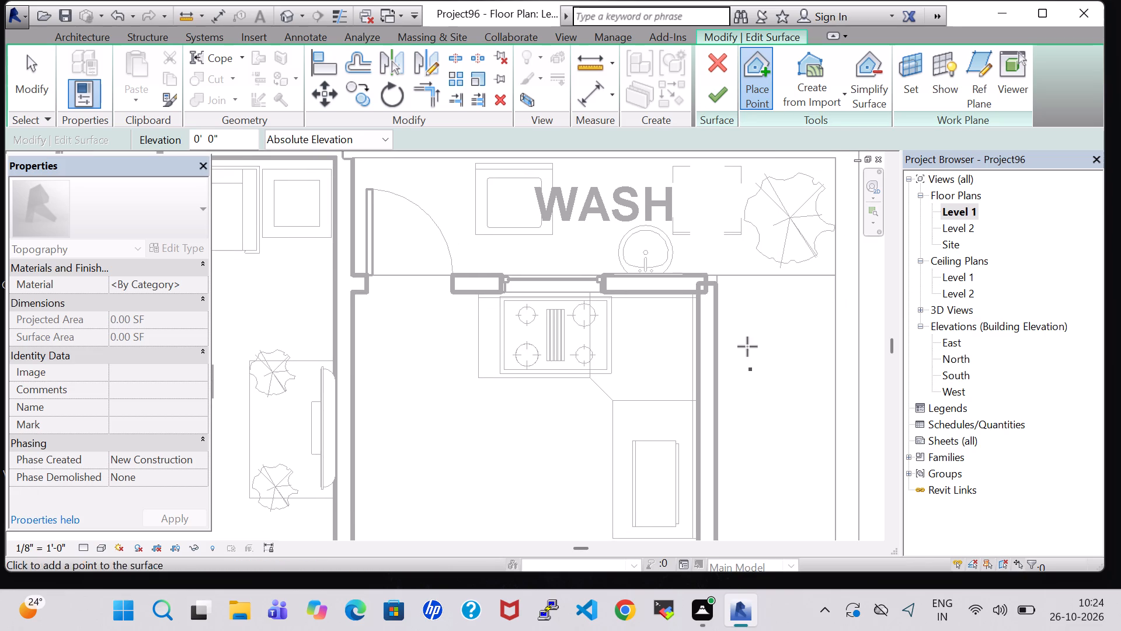
scroll(762, 353, down, 3)
middle_drag(774, 386, 781, 320)
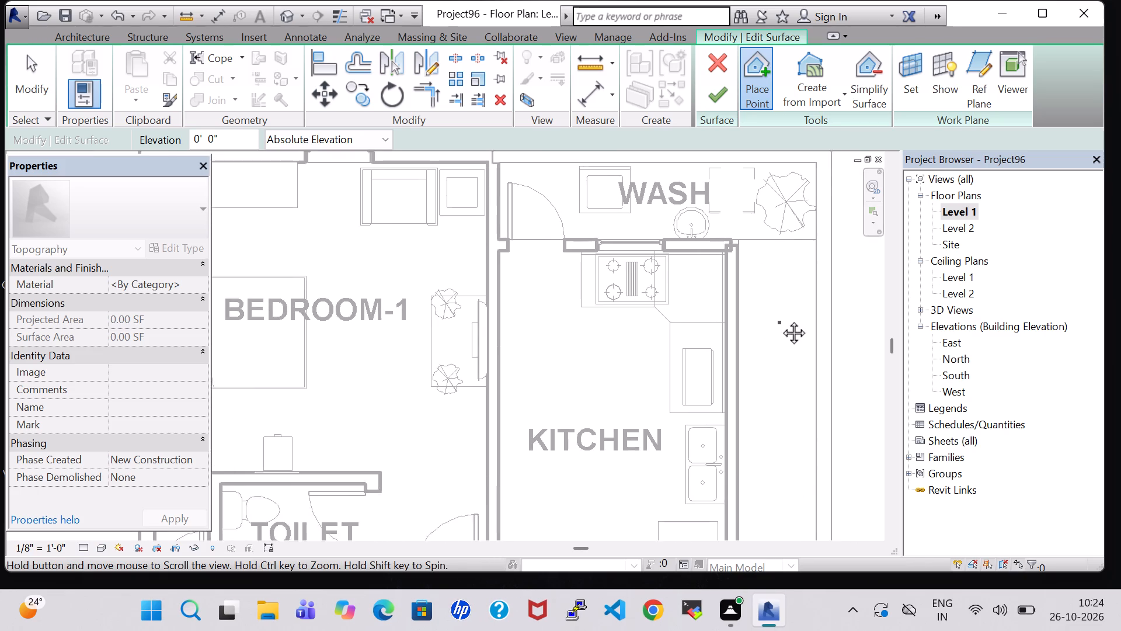
middle_drag(781, 320, 824, 206)
middle_drag(816, 387, 736, 145)
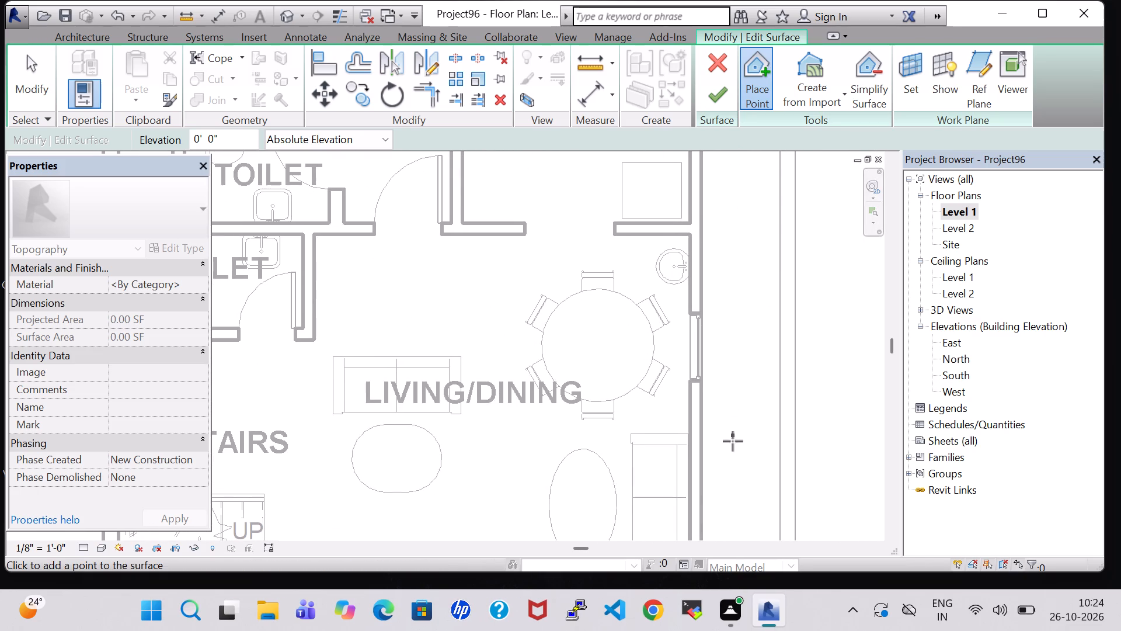
middle_drag(733, 446, 749, 173)
middle_drag(749, 406, 741, 207)
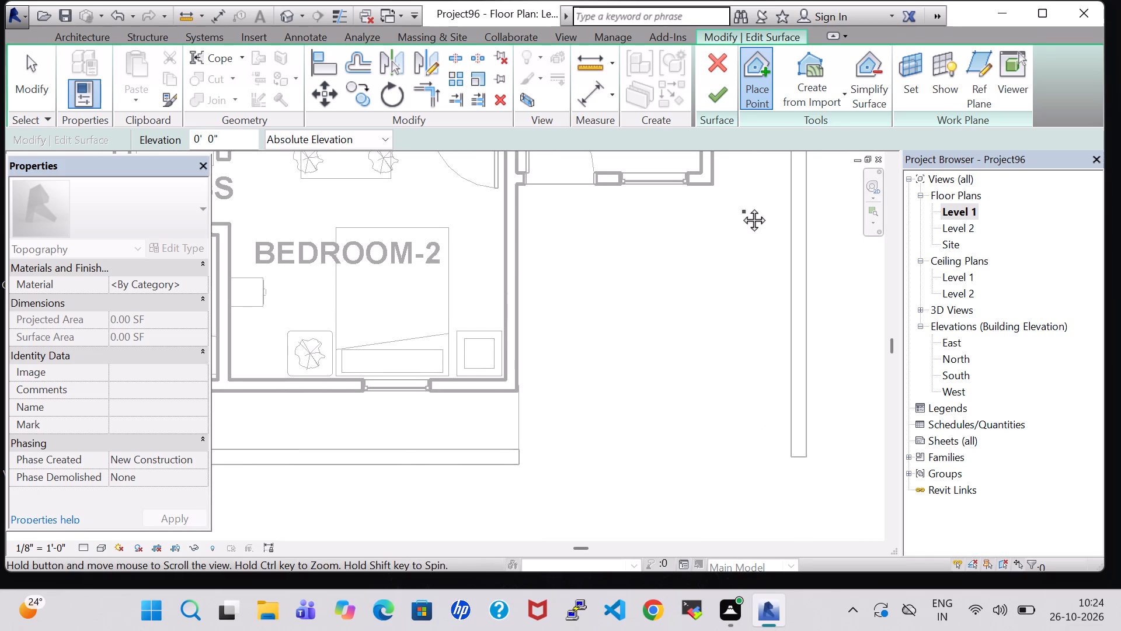
middle_drag(741, 207, 740, 206)
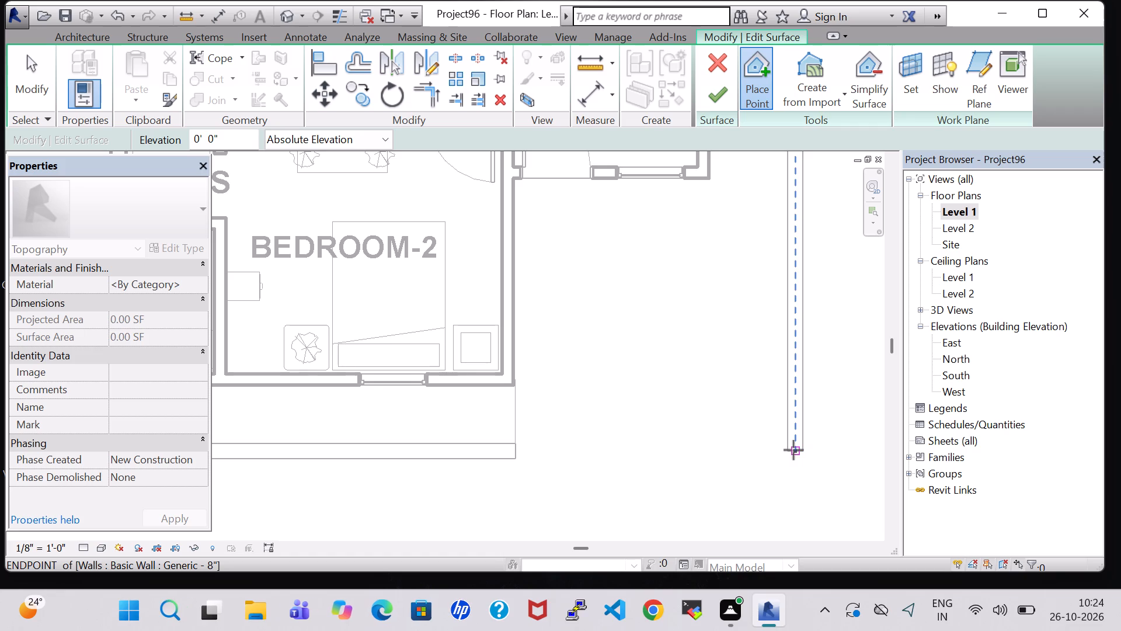
click(806, 450)
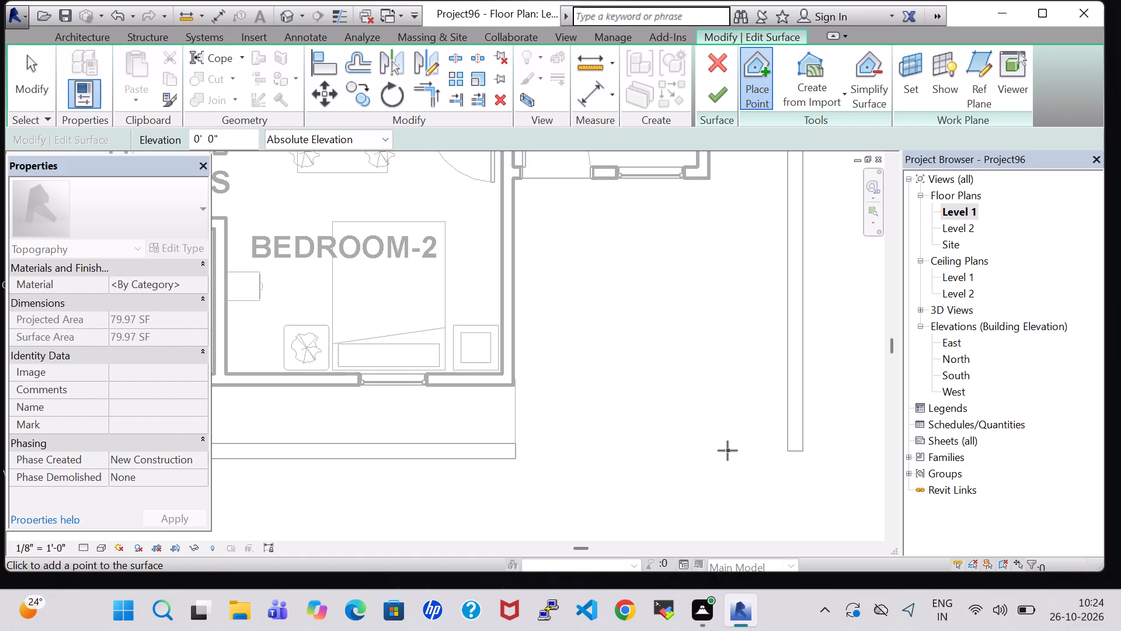
click(711, 450)
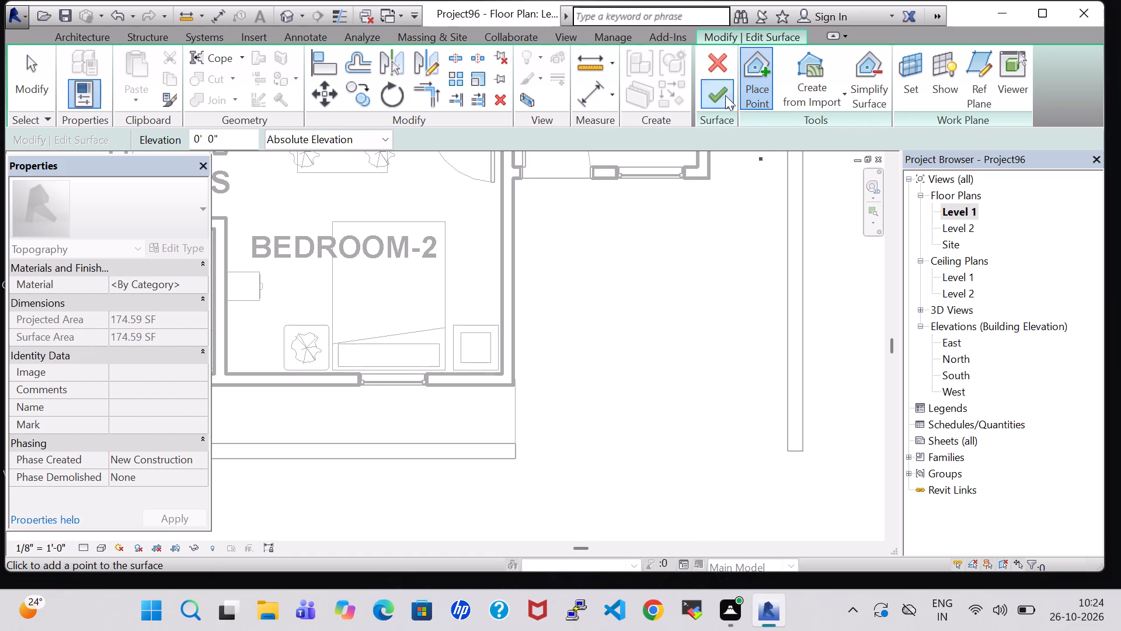
click(725, 95)
Examine the toposurface strip between the house and the east outer wall in the 3D view.
click(281, 9)
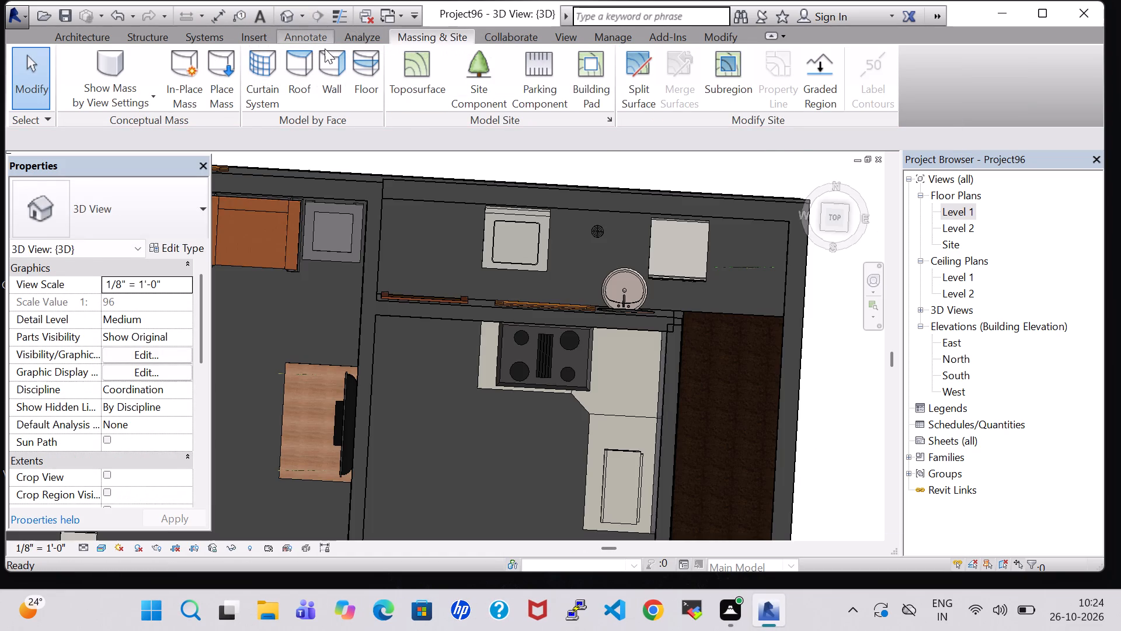
middle_drag(719, 373, 743, 186)
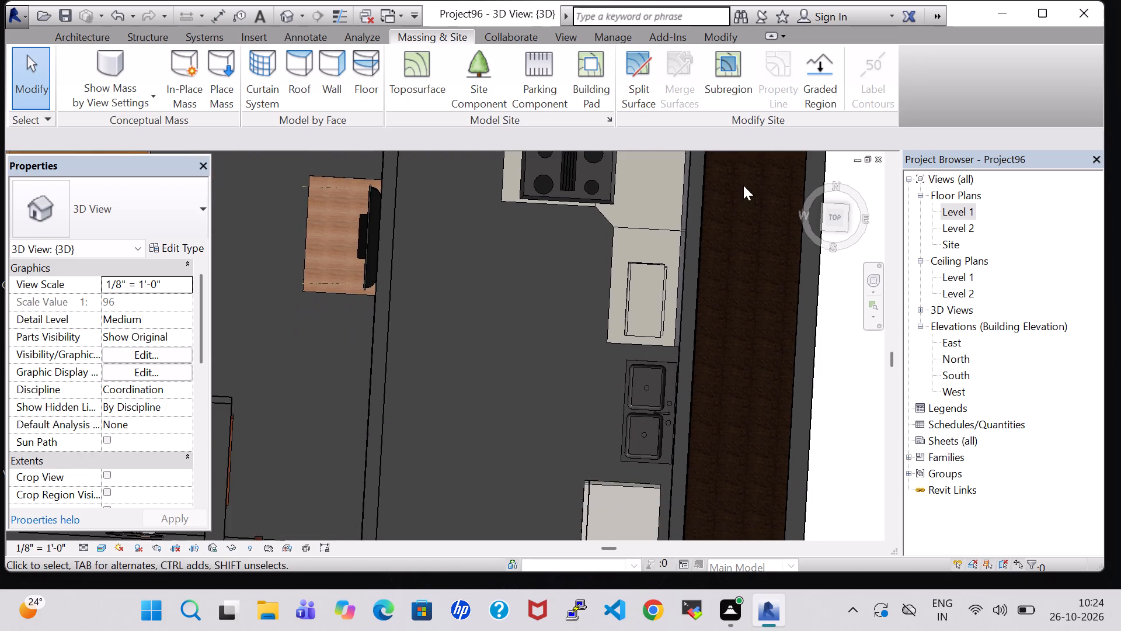
scroll(743, 190, down, 5)
middle_drag(719, 296, 736, 159)
scroll(746, 174, down, 2)
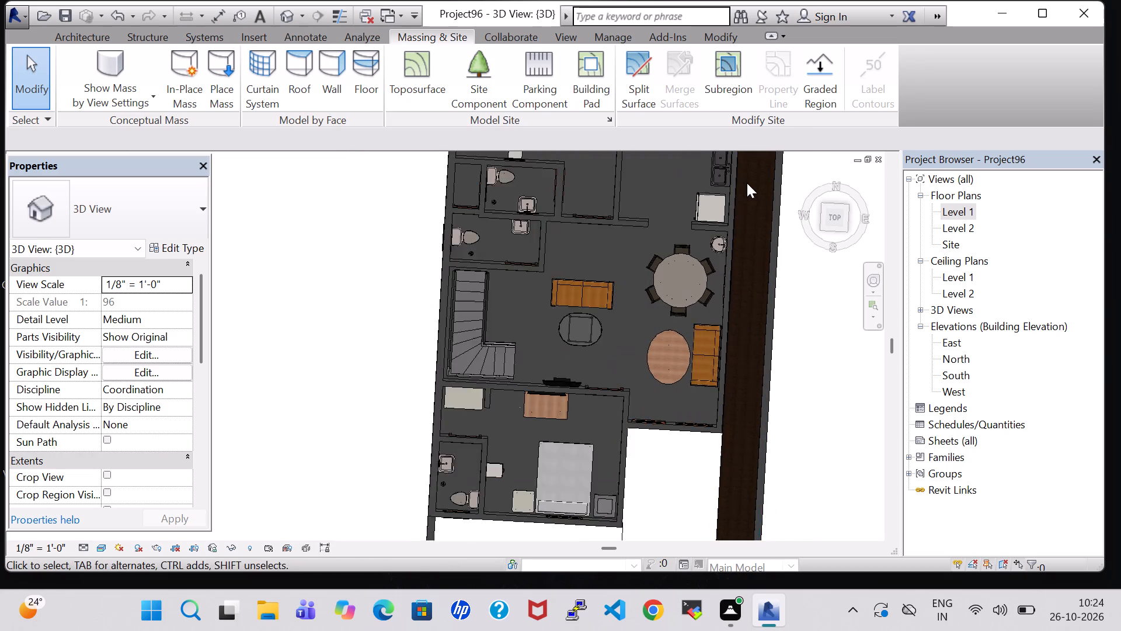
scroll(747, 183, down, 3)
scroll(781, 320, up, 7)
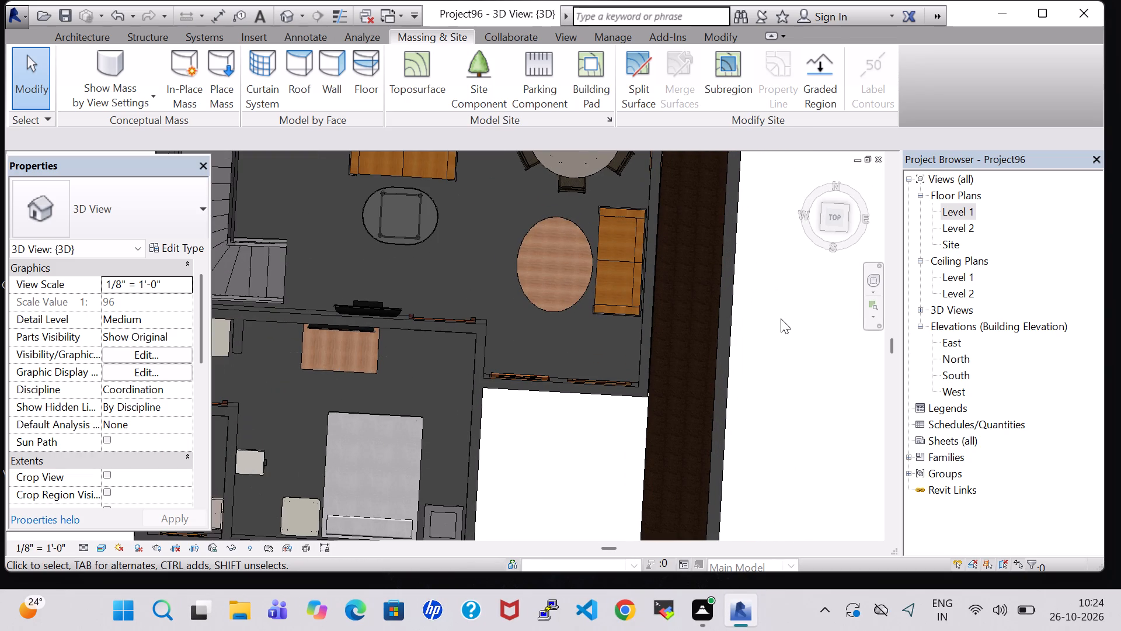
scroll(777, 315, up, 5)
scroll(777, 315, down, 1)
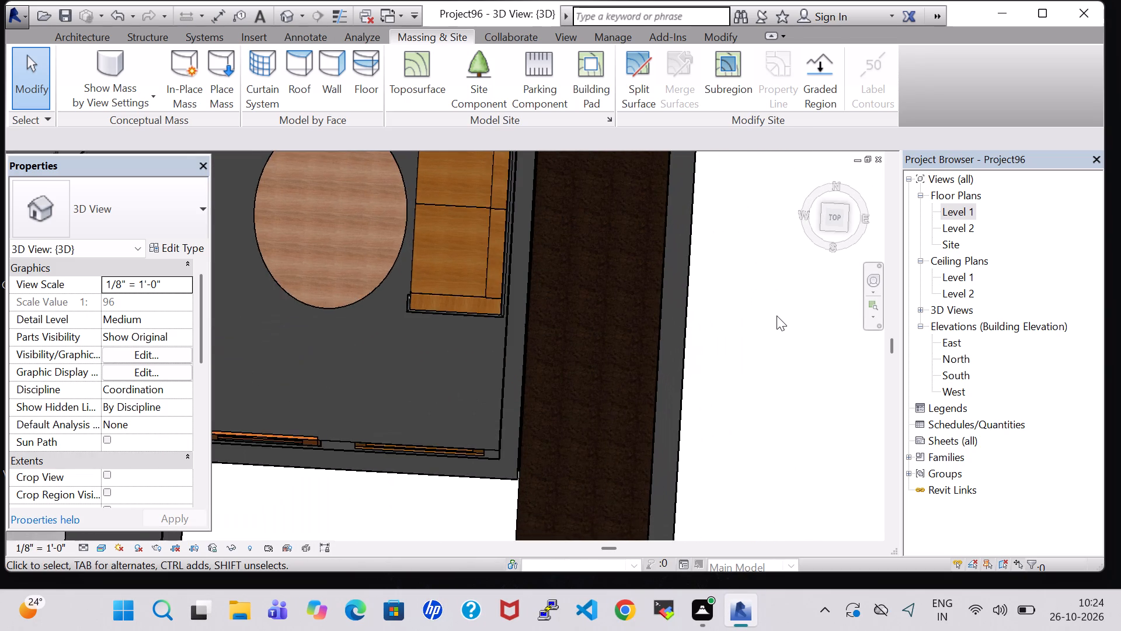
Start a second toposurface in 3D with 0' 0" points at the living room's outer south corners and Bedroom-2's southeast outer corner.
click(428, 70)
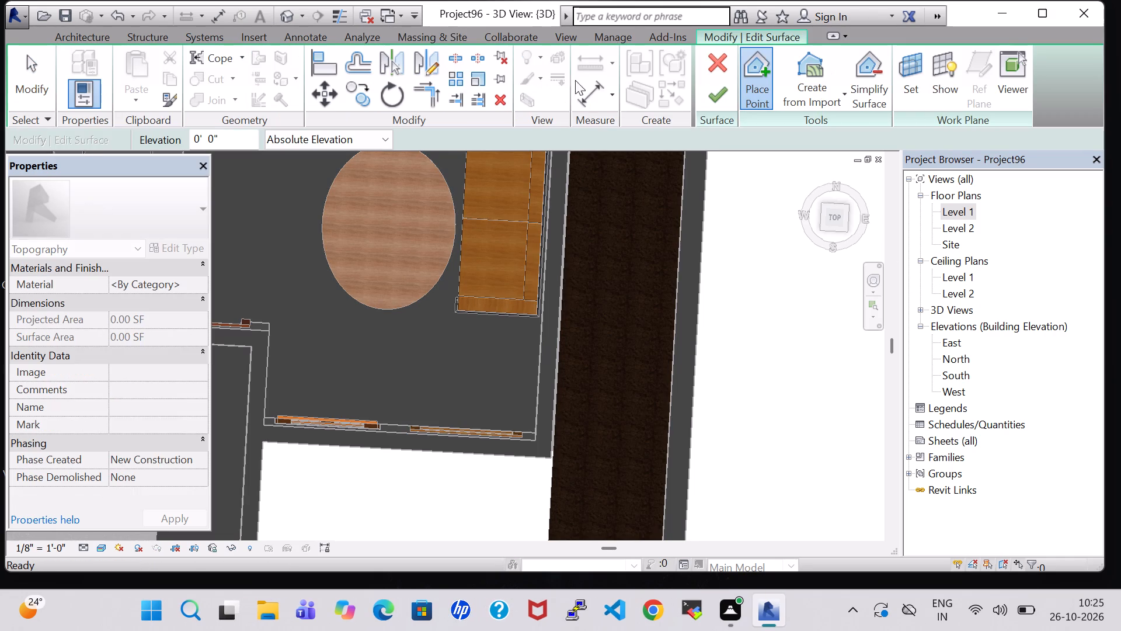
click(555, 454)
click(263, 444)
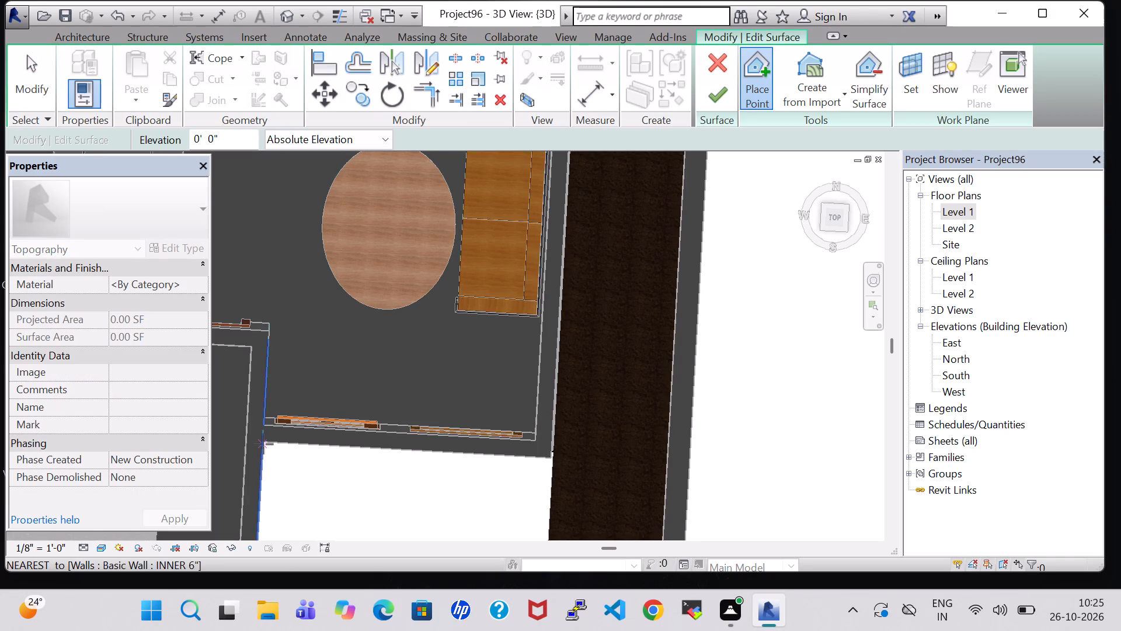
middle_drag(303, 480, 312, 463)
middle_drag(322, 437, 328, 376)
middle_drag(359, 449, 459, 311)
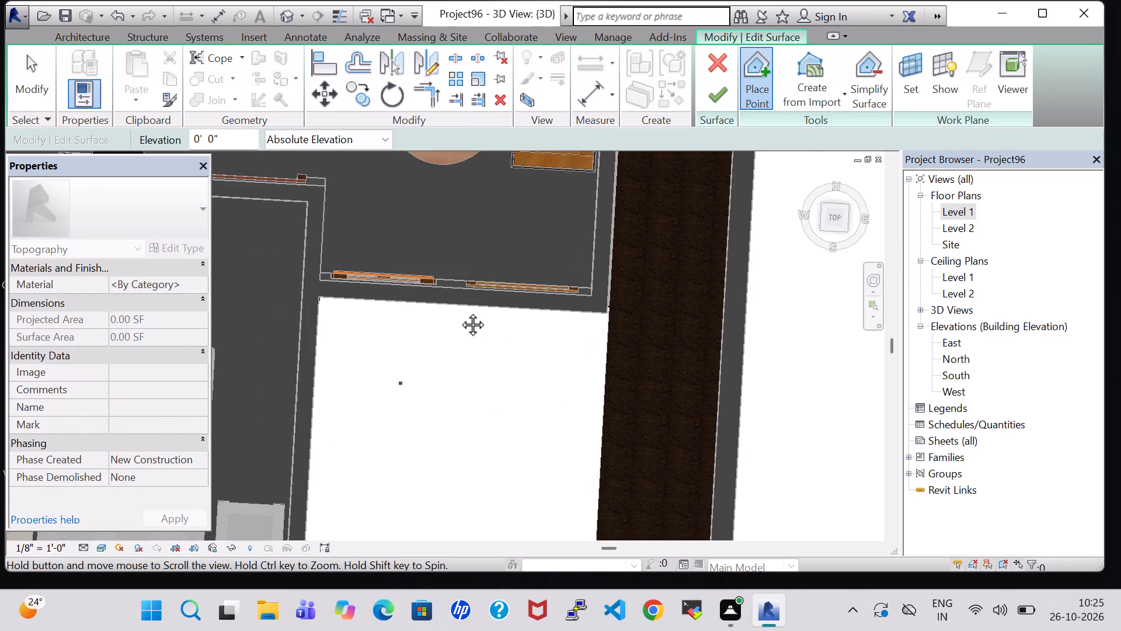
middle_drag(459, 311, 462, 300)
middle_click(462, 299)
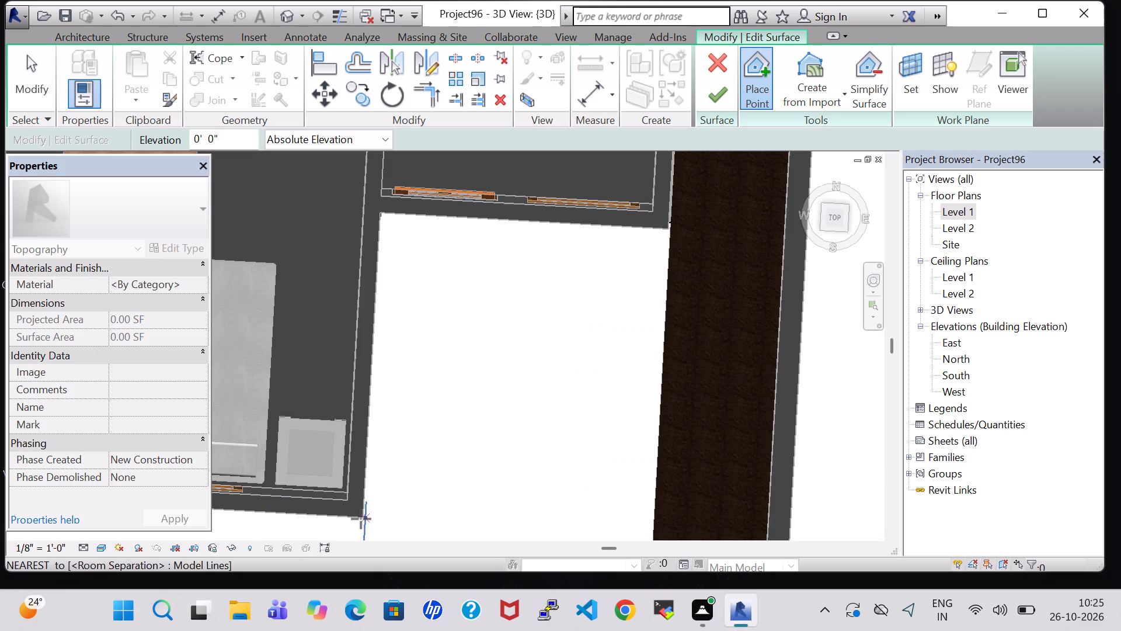
scroll(361, 519, up, 9)
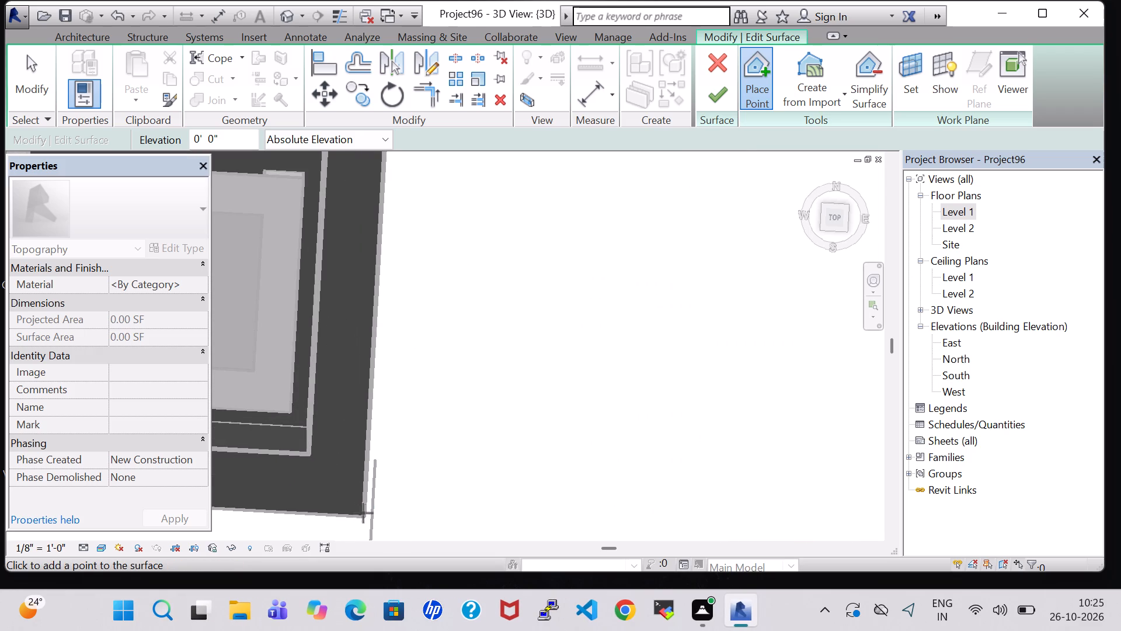
click(365, 514)
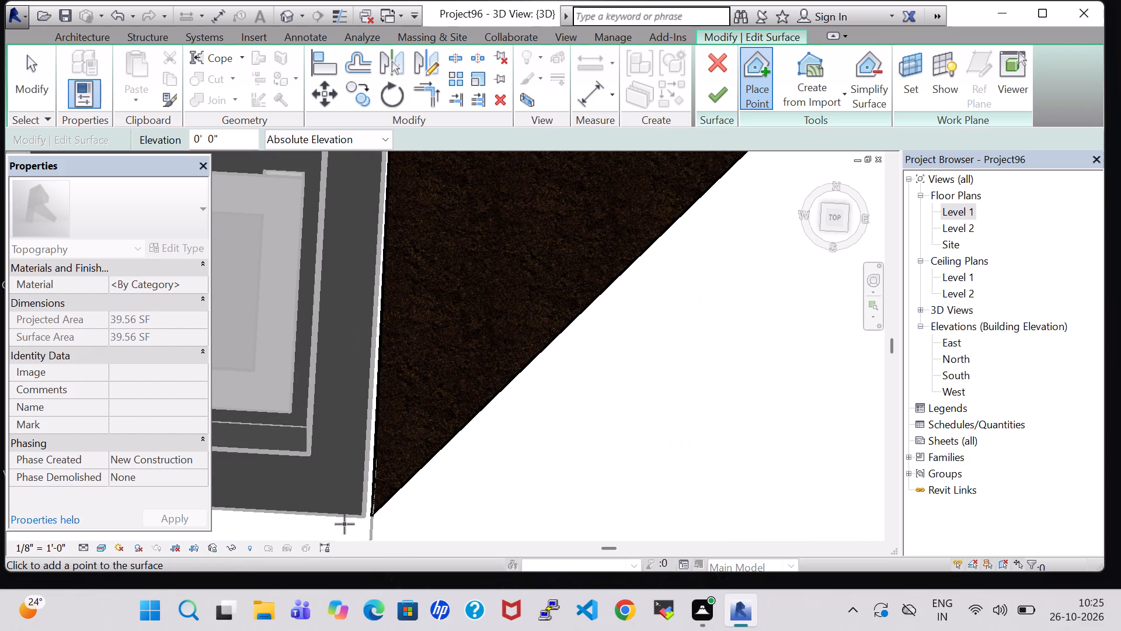
click(363, 518)
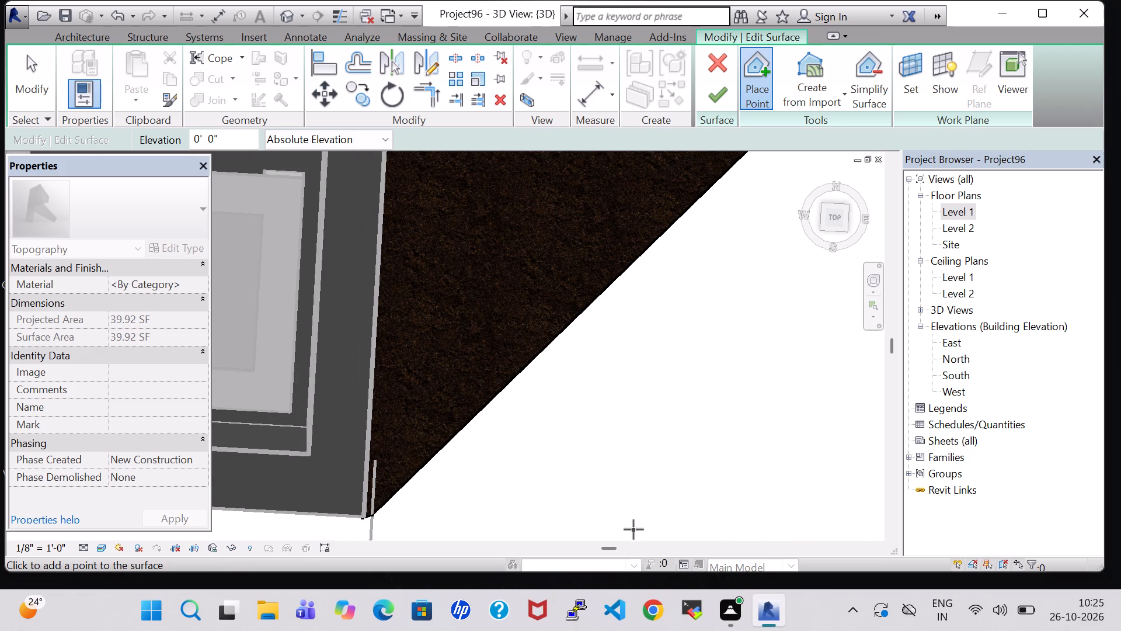
Add points at the south outer wall's east end and the first strip's southwest corner, and finish the second toposurface.
middle_drag(633, 529, 476, 348)
scroll(476, 355, down, 10)
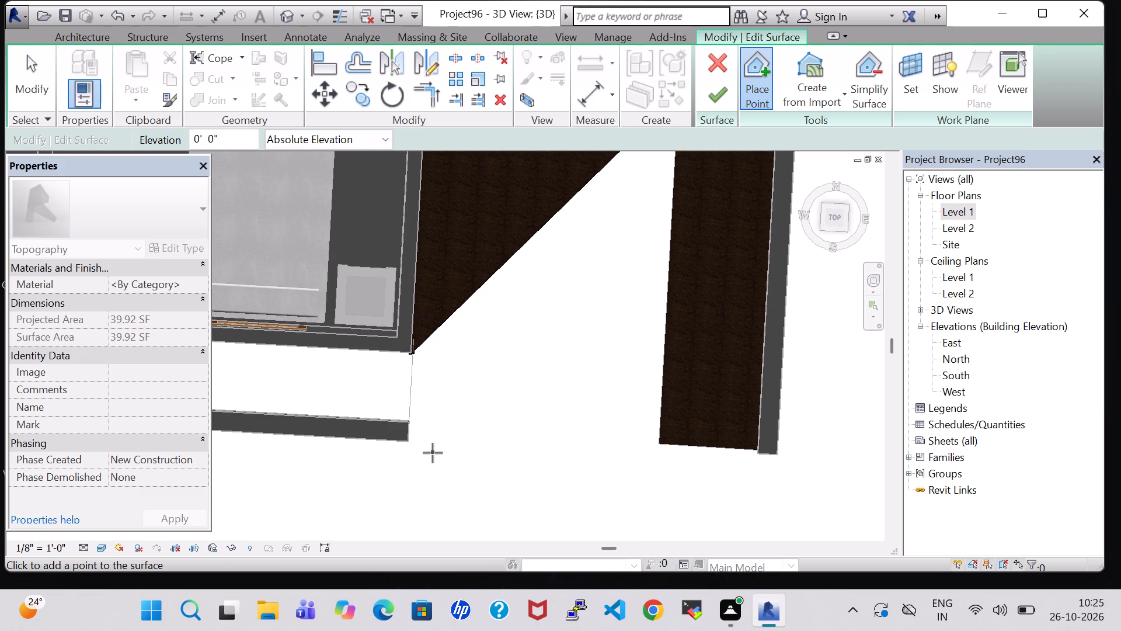
click(406, 443)
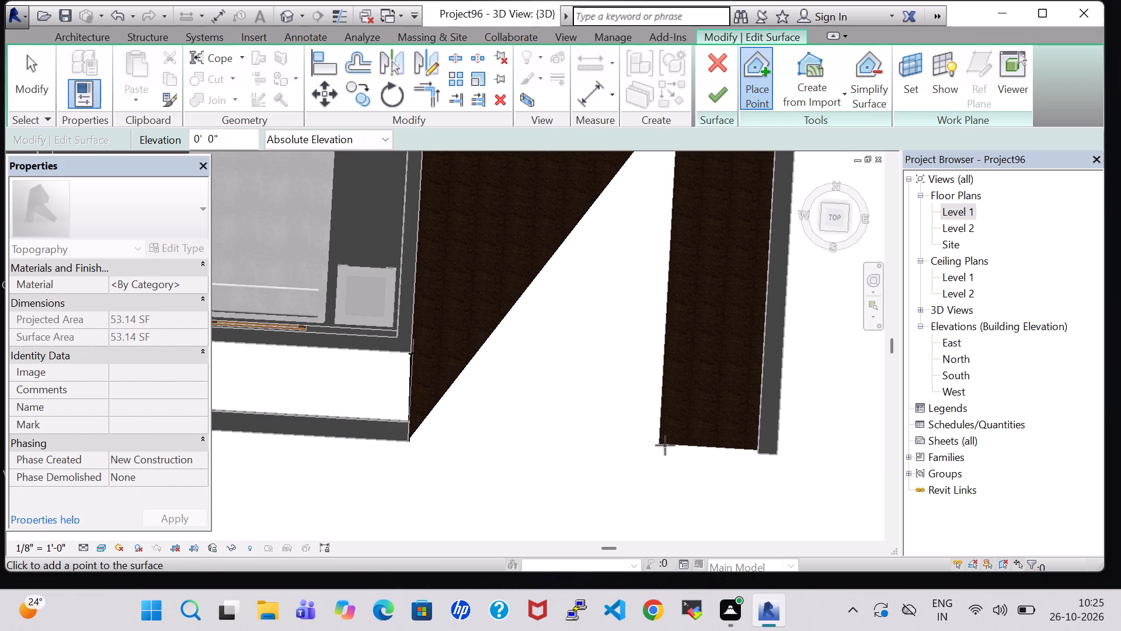
click(660, 445)
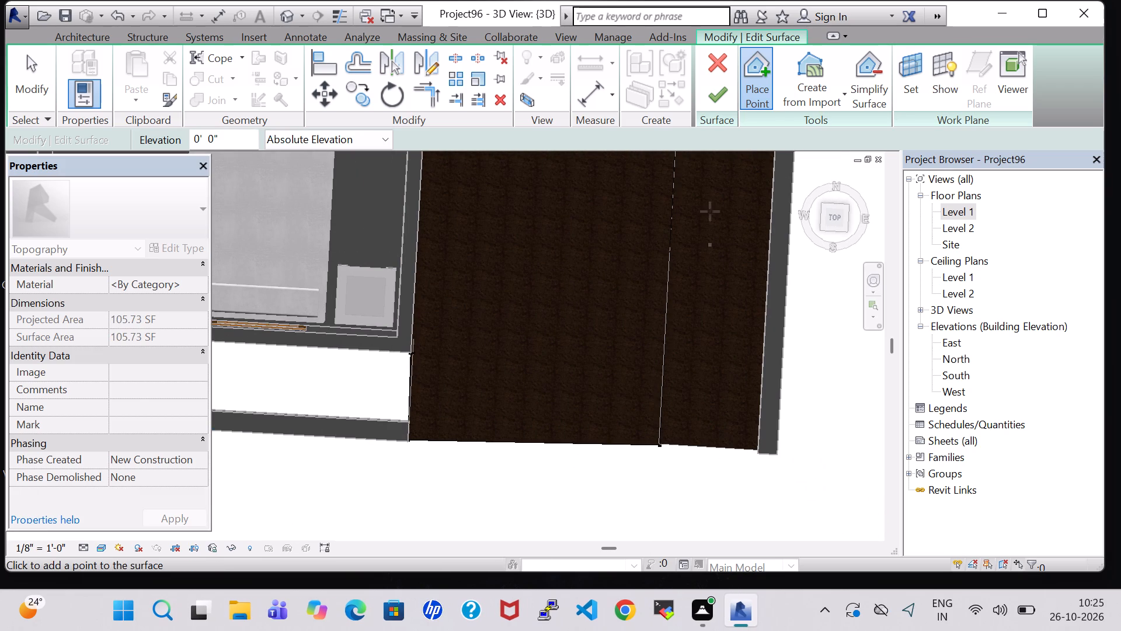
click(715, 99)
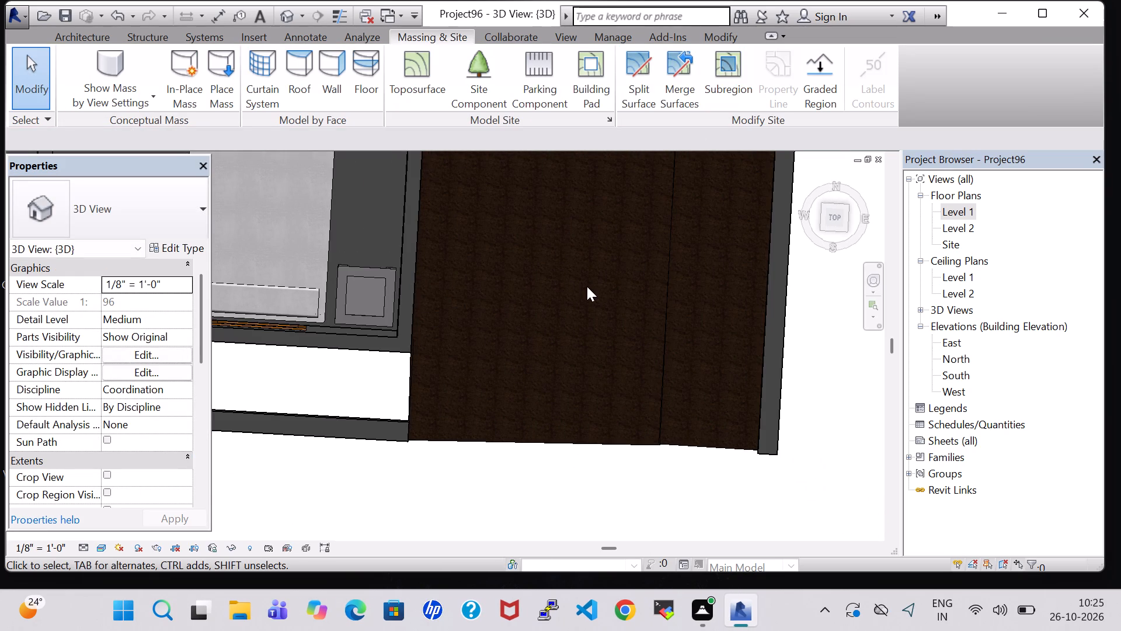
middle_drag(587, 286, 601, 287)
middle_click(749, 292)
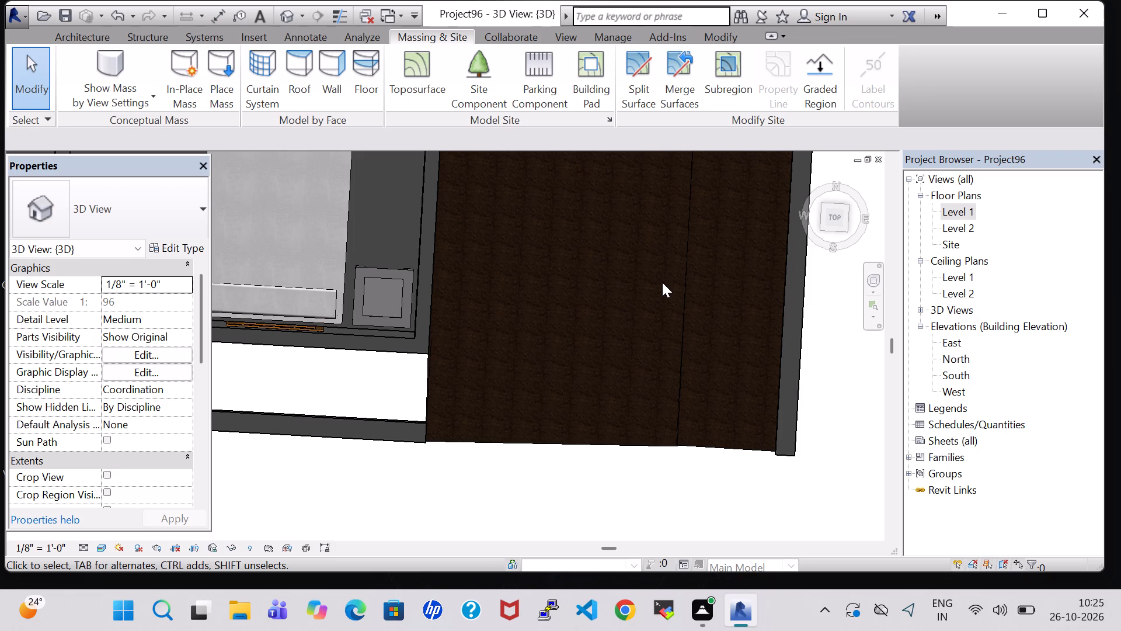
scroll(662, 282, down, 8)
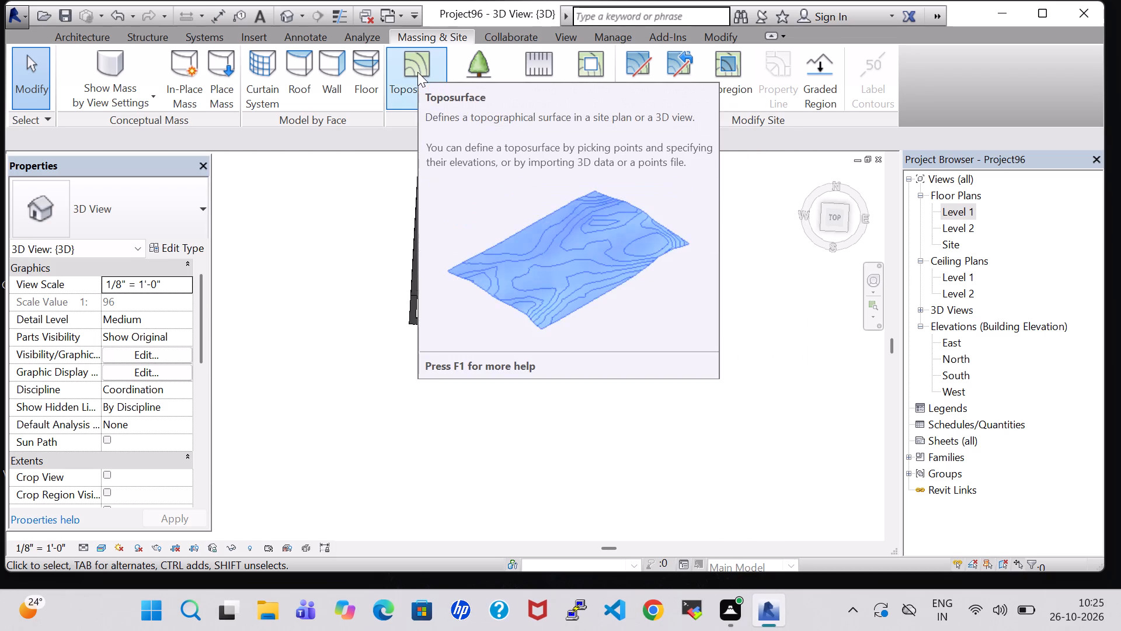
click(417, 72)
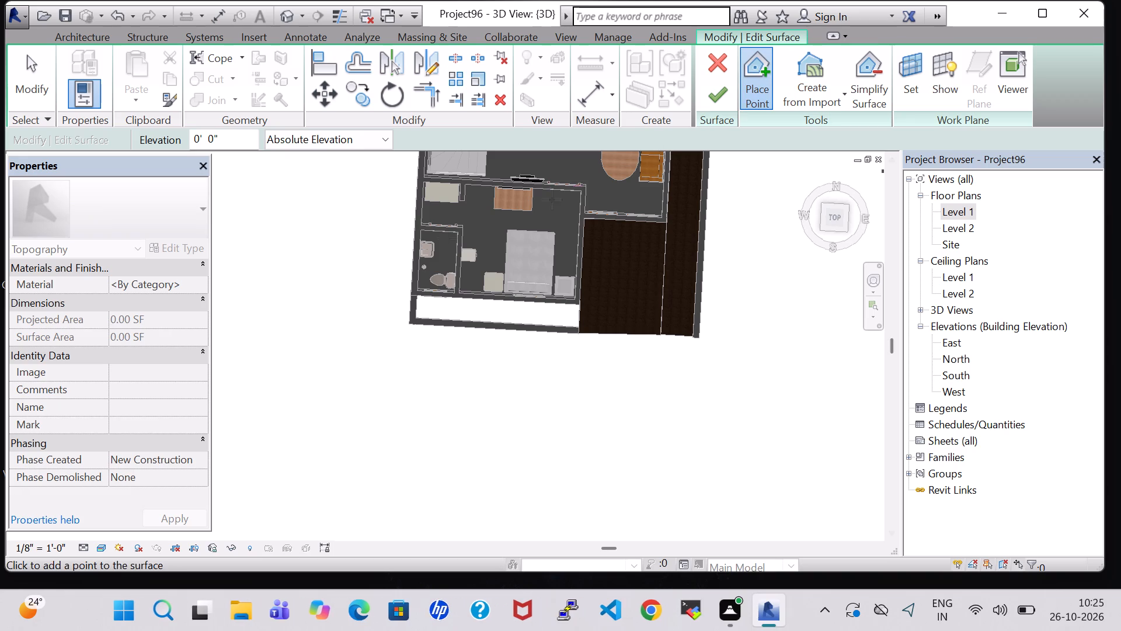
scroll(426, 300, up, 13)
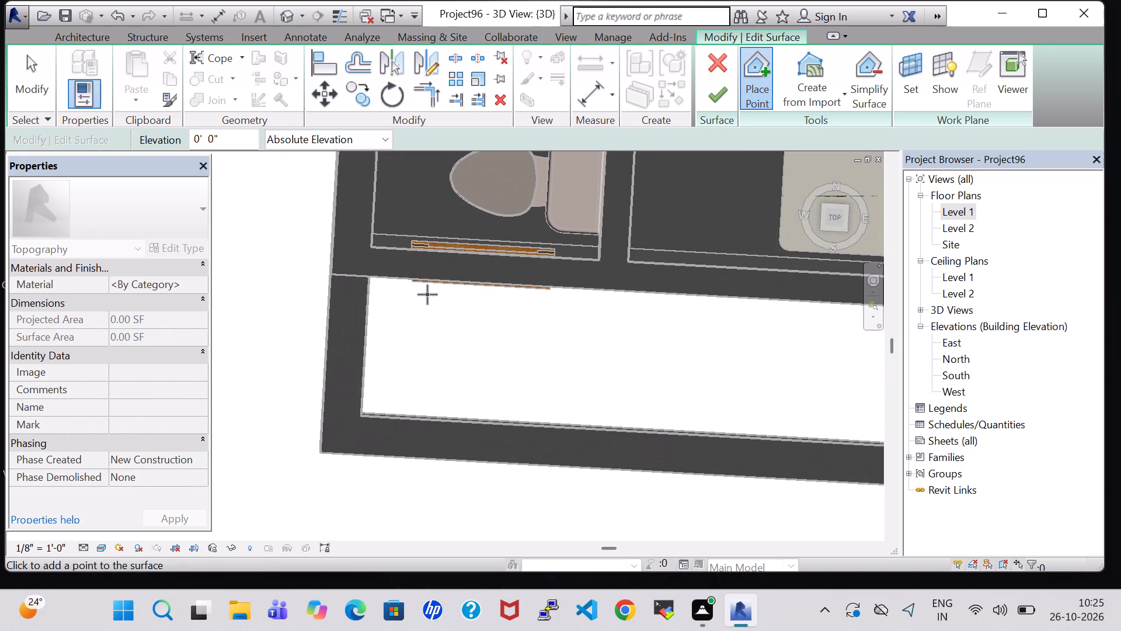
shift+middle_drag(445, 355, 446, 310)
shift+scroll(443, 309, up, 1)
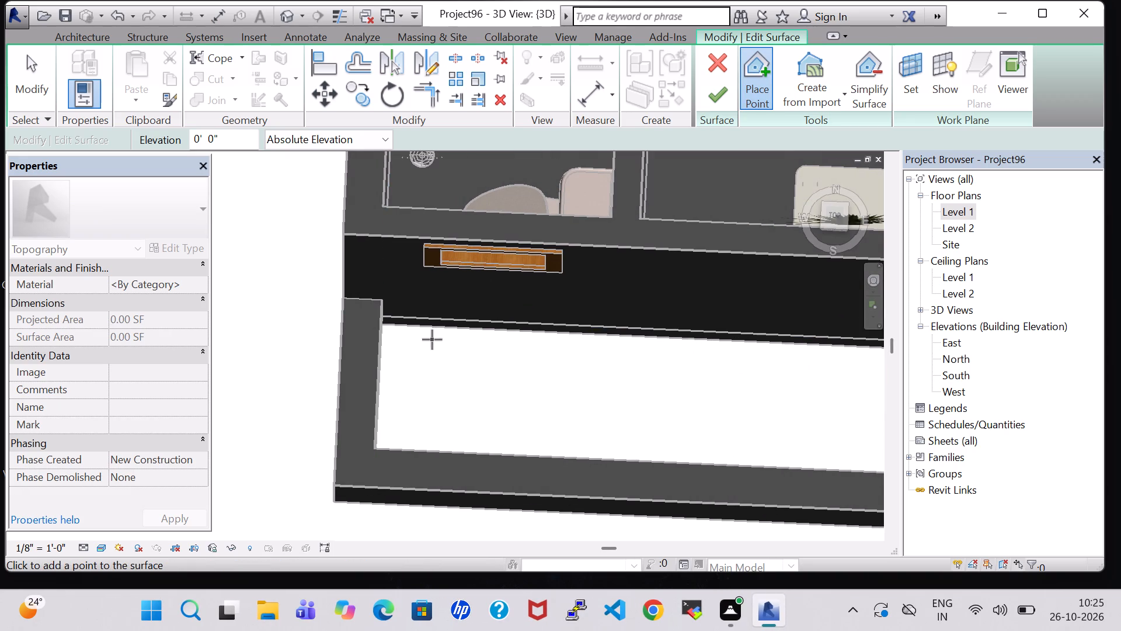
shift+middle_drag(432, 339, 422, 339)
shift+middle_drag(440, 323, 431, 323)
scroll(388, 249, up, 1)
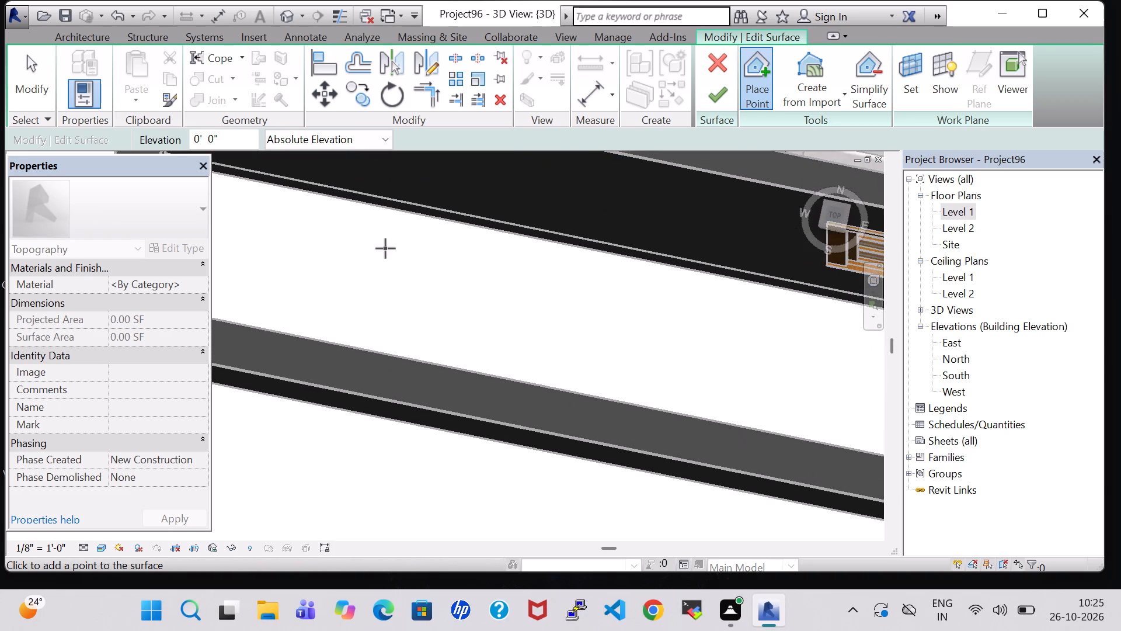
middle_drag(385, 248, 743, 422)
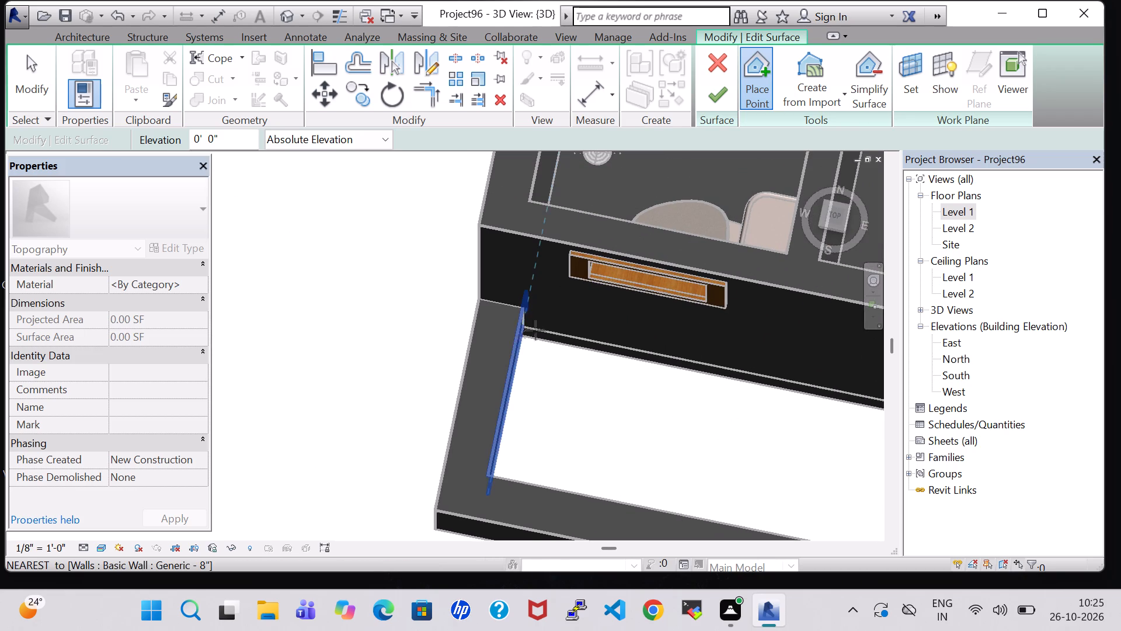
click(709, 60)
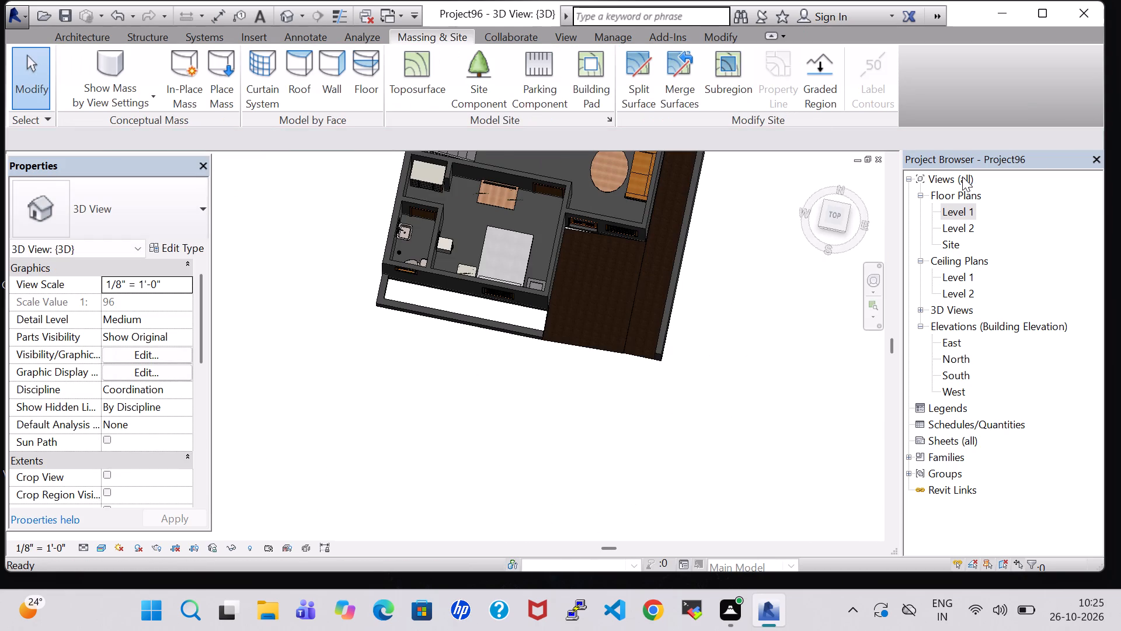
Create a toposurface on Level 1 with 0' 0" points at the four corners of the strip between Bedroom-2 and the south outer wall.
double_click(966, 209)
scroll(488, 325, down, 3)
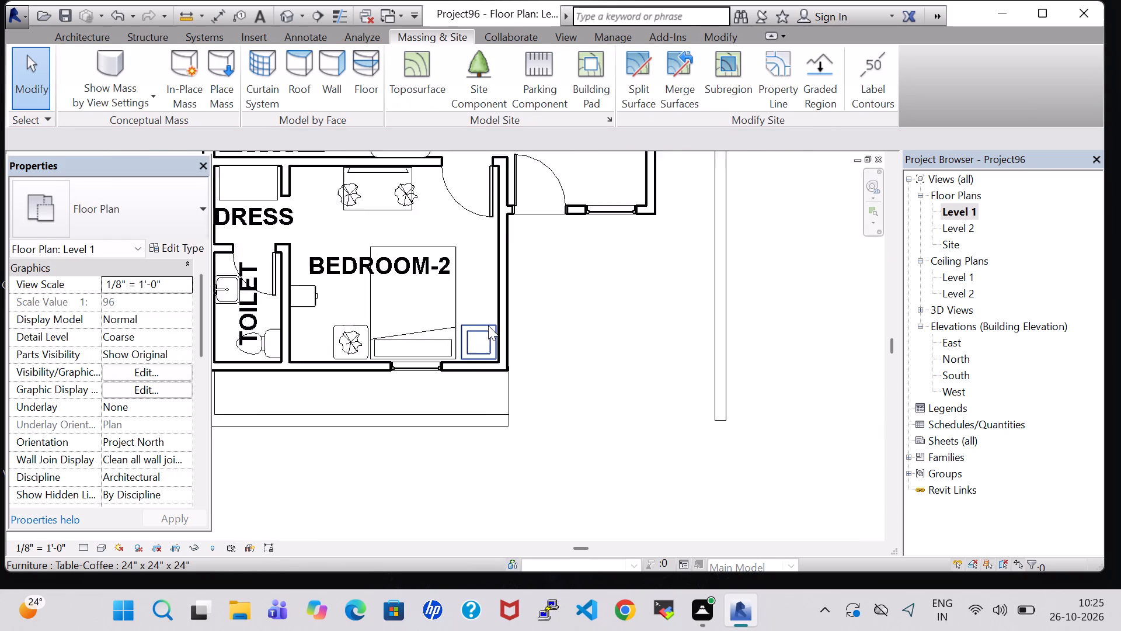
scroll(488, 325, down, 1)
click(406, 88)
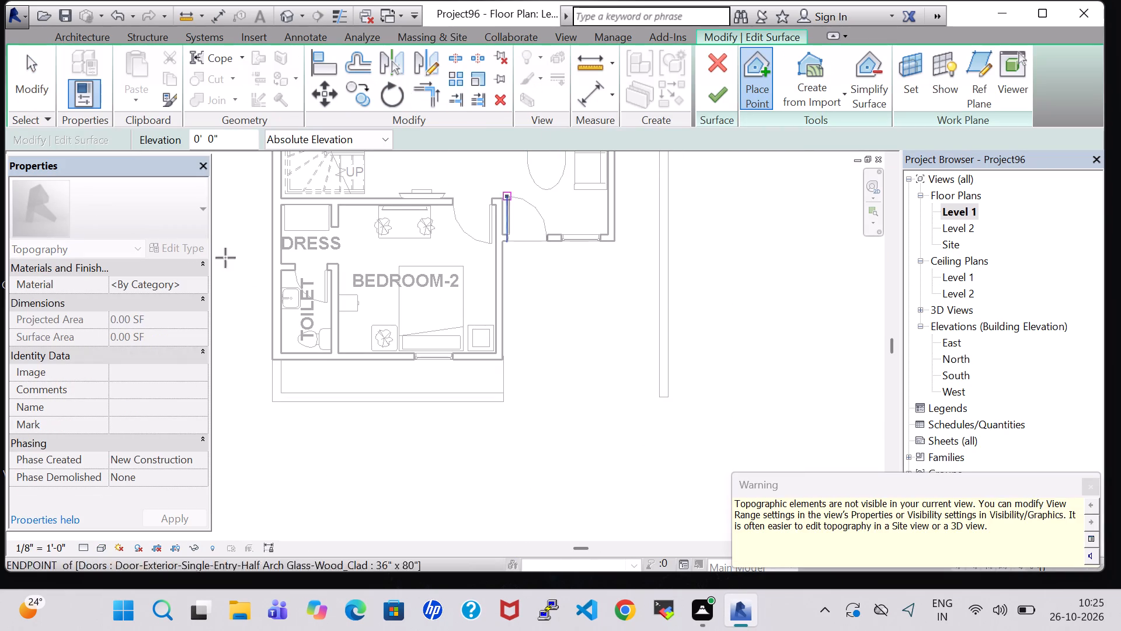
scroll(280, 364, up, 8)
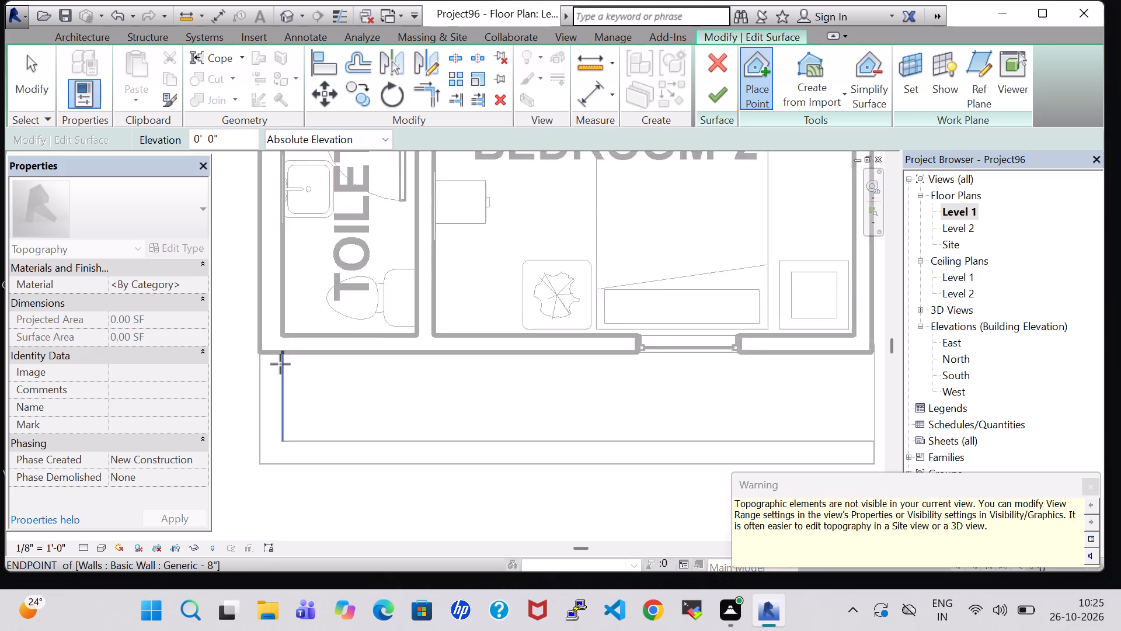
scroll(280, 364, up, 2)
click(285, 351)
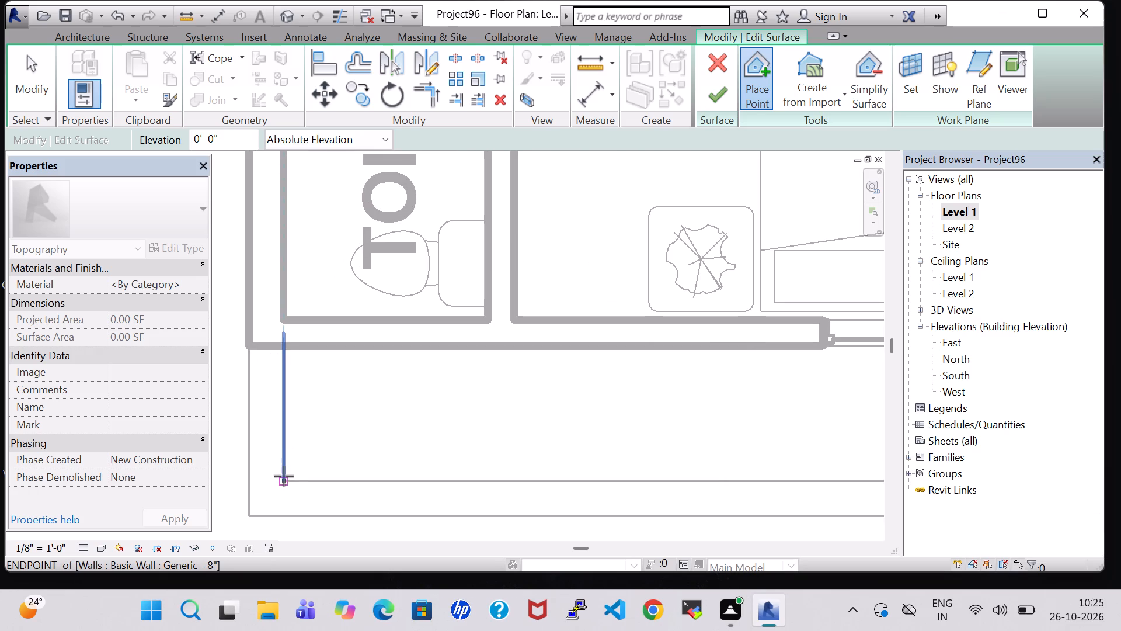
click(287, 479)
middle_drag(569, 452, 238, 443)
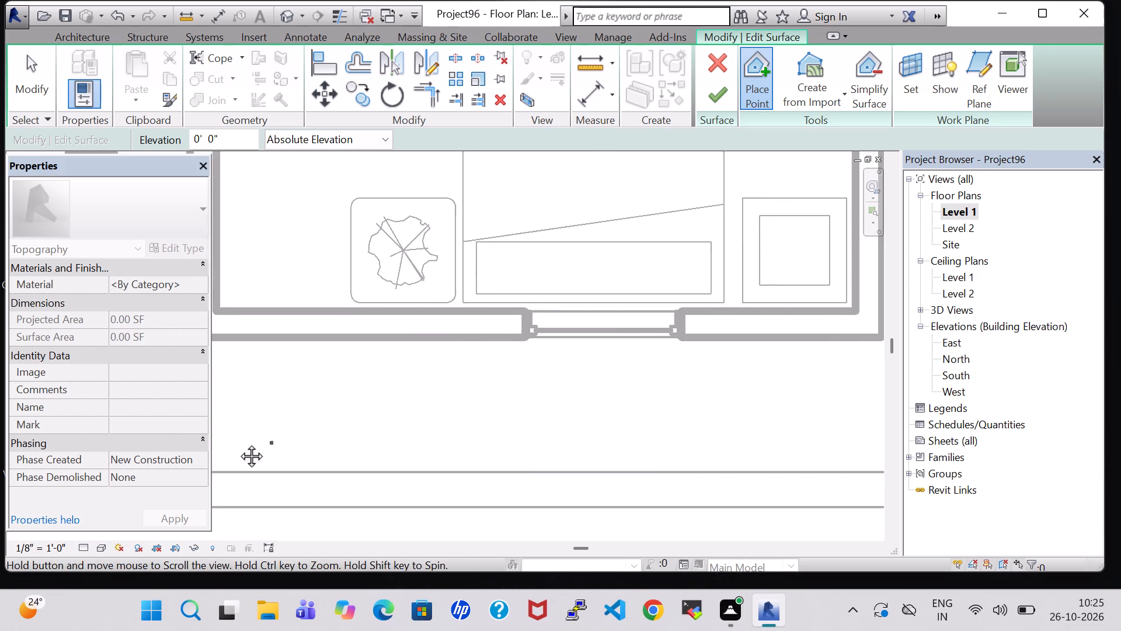
middle_drag(238, 443, 210, 443)
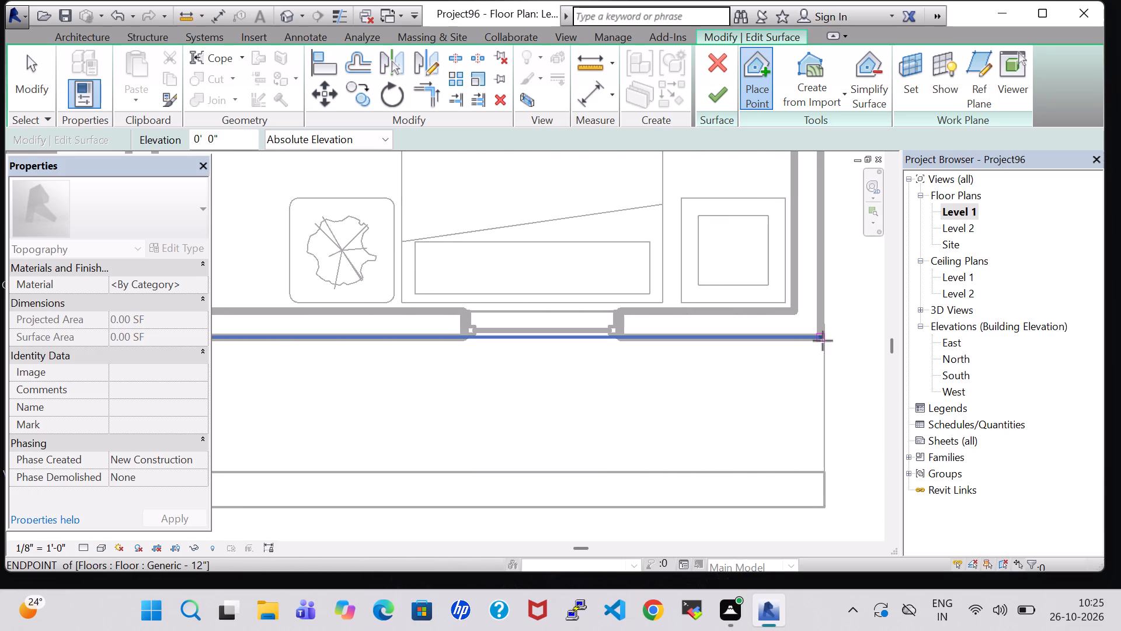
scroll(825, 341, down, 5)
middle_drag(825, 341, 441, 376)
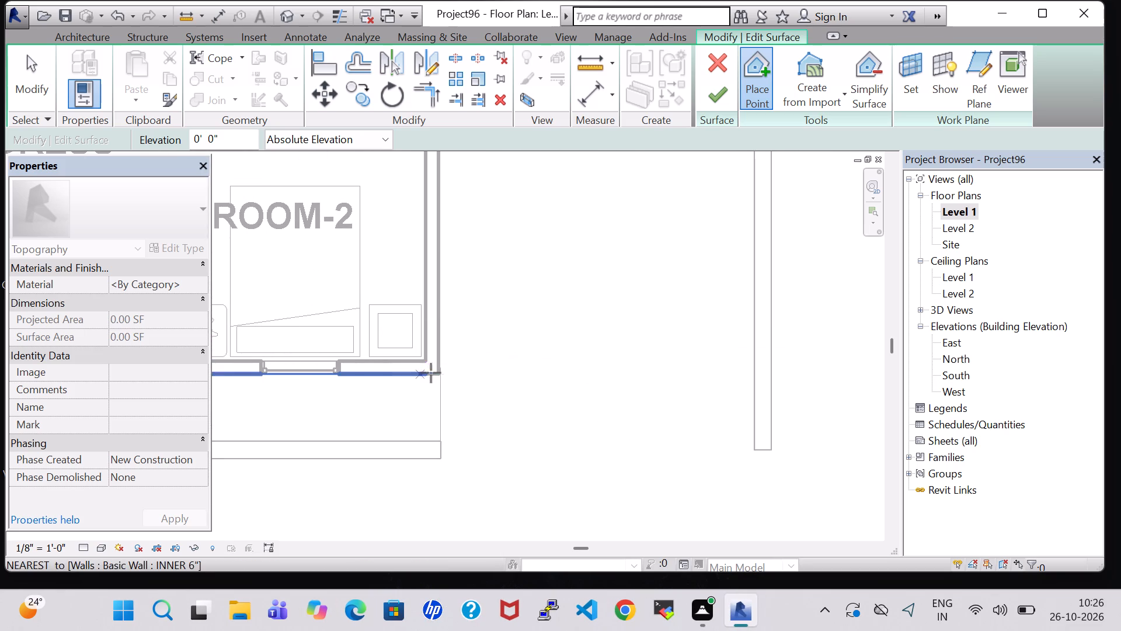
click(441, 373)
click(442, 438)
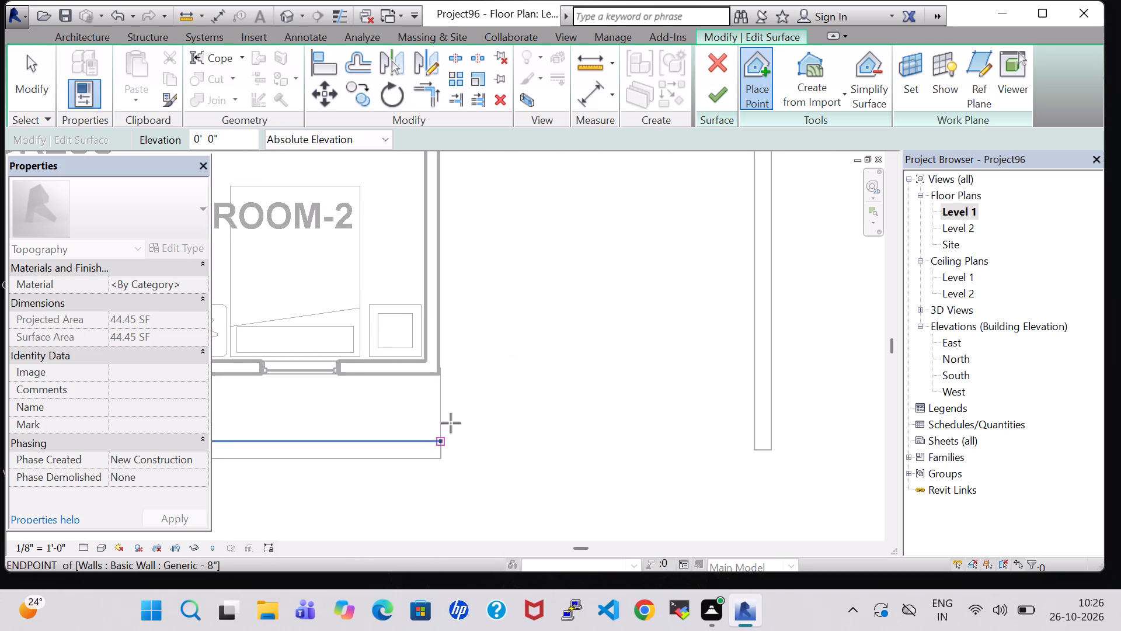
click(716, 99)
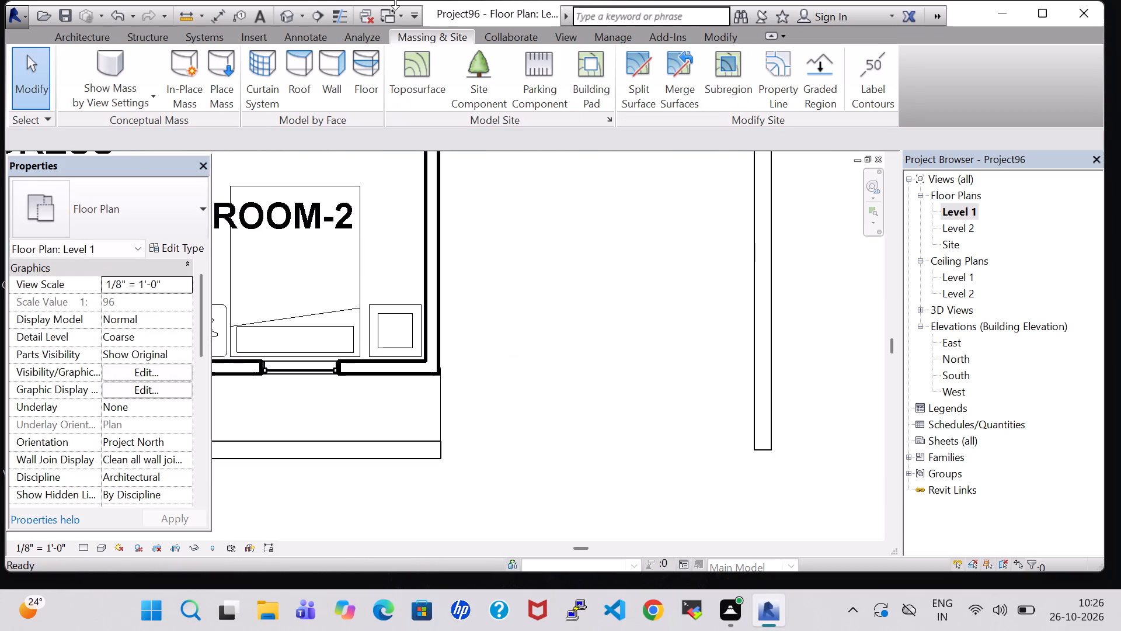
Examine the toposurfaces along the south side of the house in the 3D view.
double_click(290, 16)
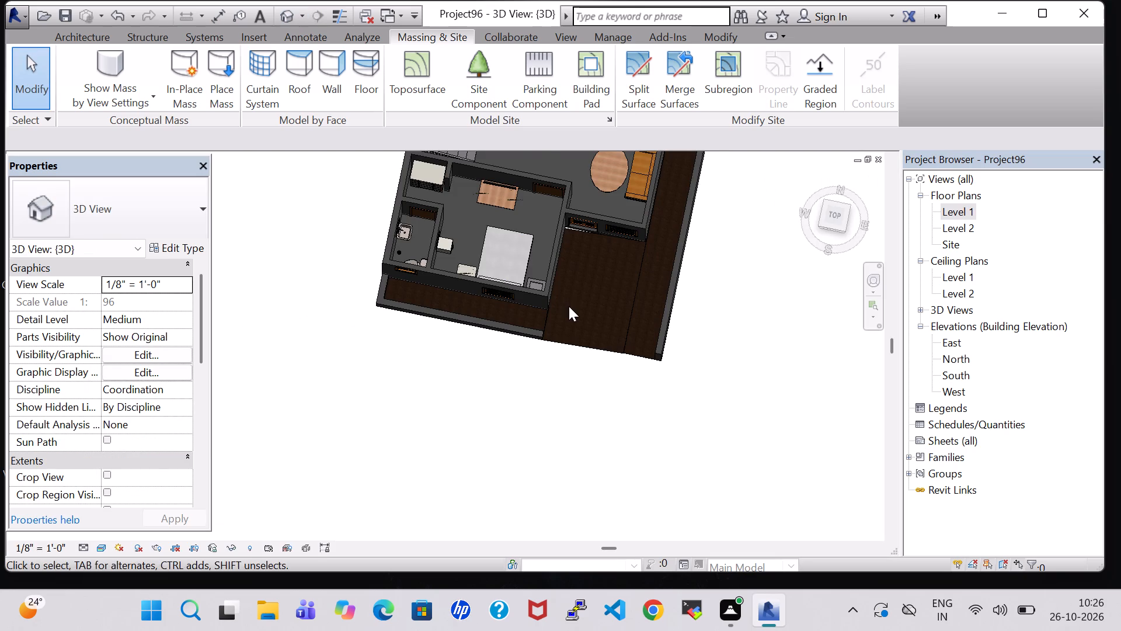
scroll(569, 306, up, 6)
shift+middle_drag(582, 452, 582, 446)
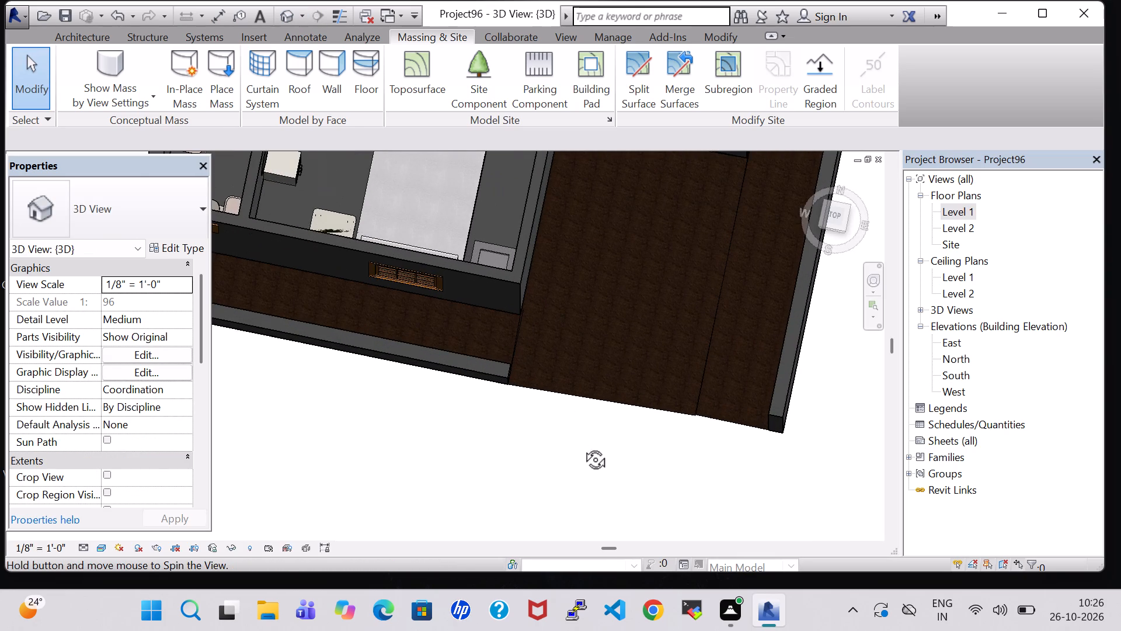
shift+middle_drag(582, 446, 577, 251)
scroll(580, 245, down, 4)
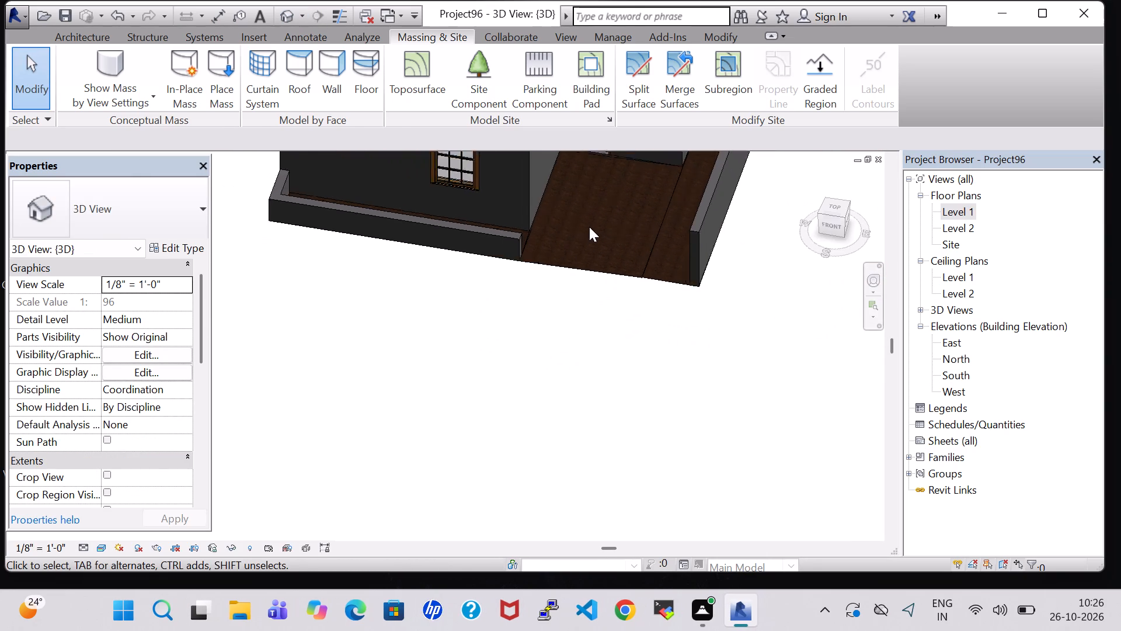
scroll(589, 227, down, 1)
shift+middle_click(589, 227)
shift+middle_click(569, 273)
shift+middle_drag(589, 259, 612, 243)
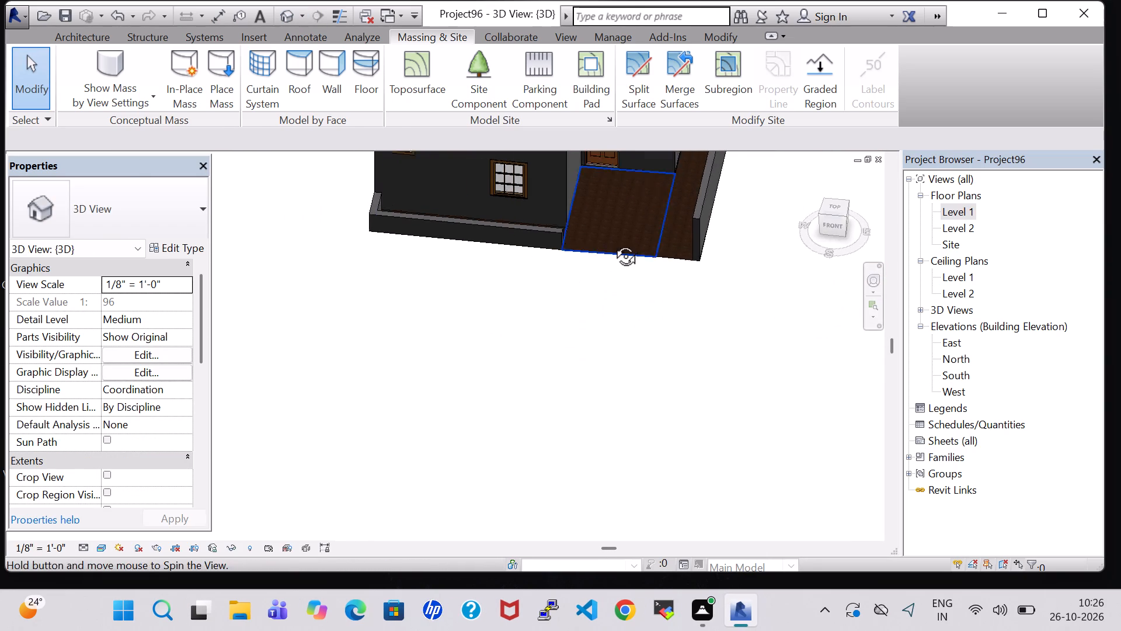
shift+middle_drag(612, 243, 617, 237)
middle_drag(652, 306, 660, 475)
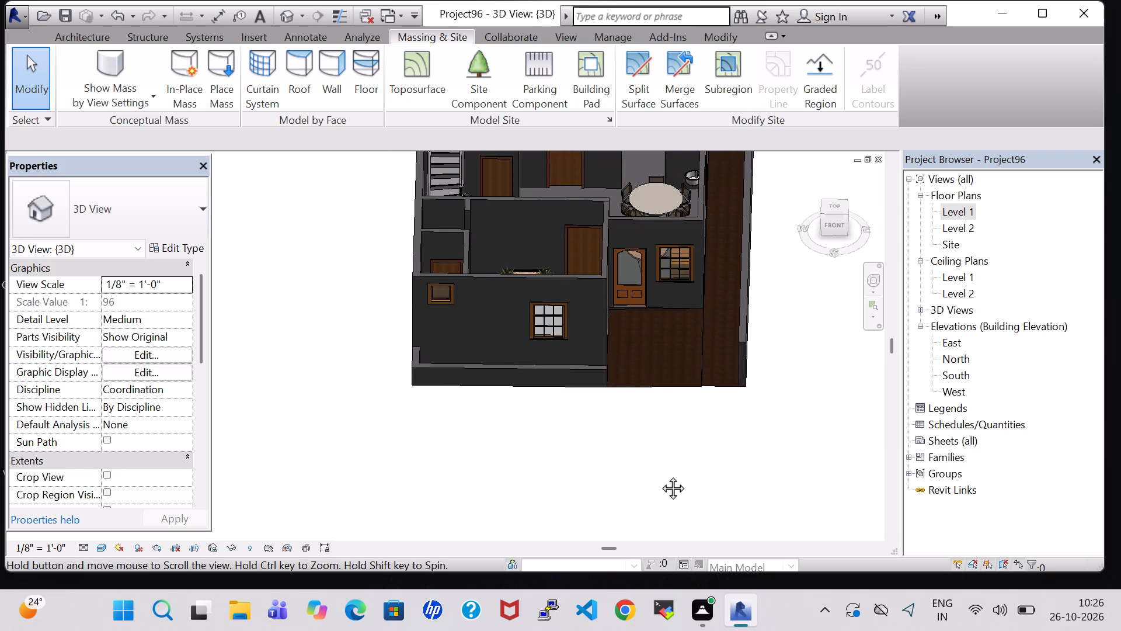
middle_drag(660, 475, 659, 478)
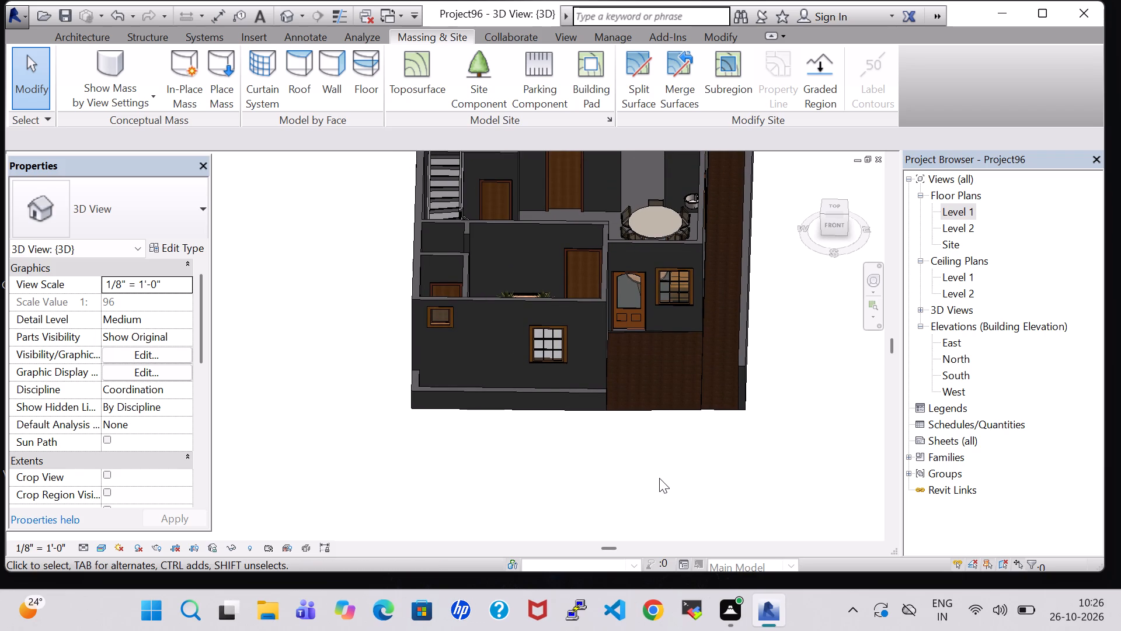
Draw a Level 1 railing along the low outer wall's centreline, about 2' 11" south from the house's southwest corner, turning east to the wall's end.
double_click(964, 207)
scroll(665, 311, down, 6)
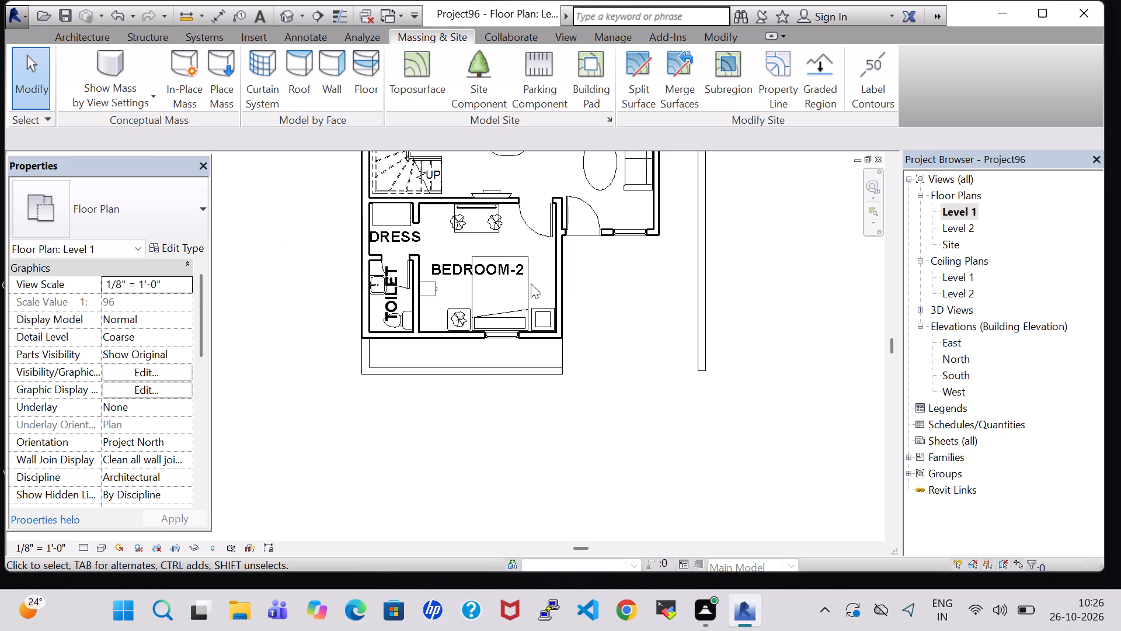
click(64, 37)
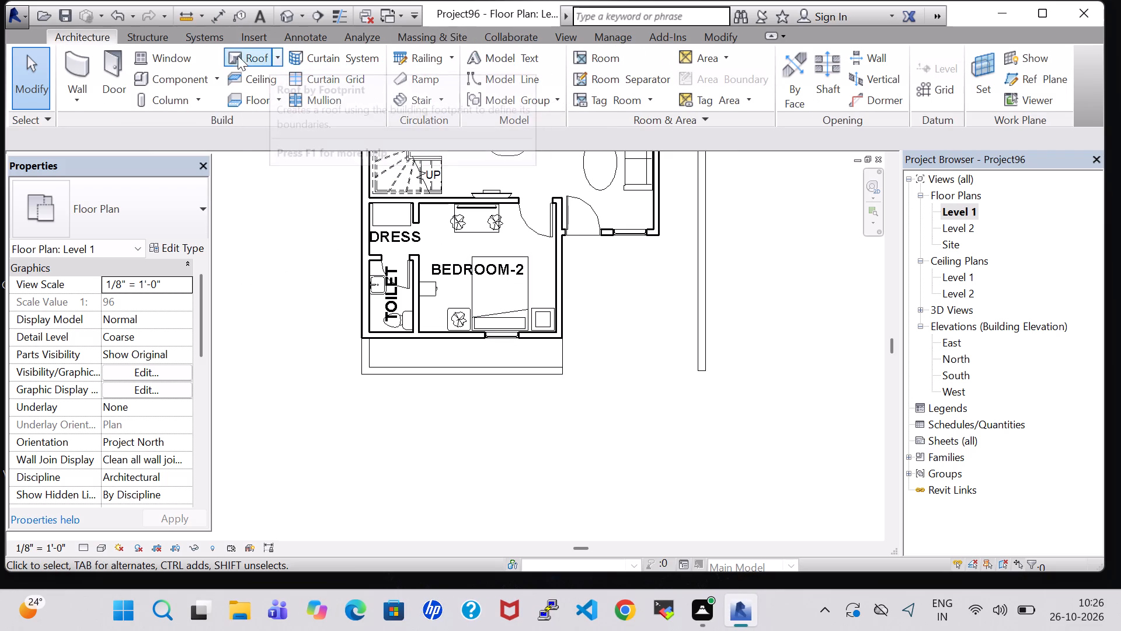
click(424, 56)
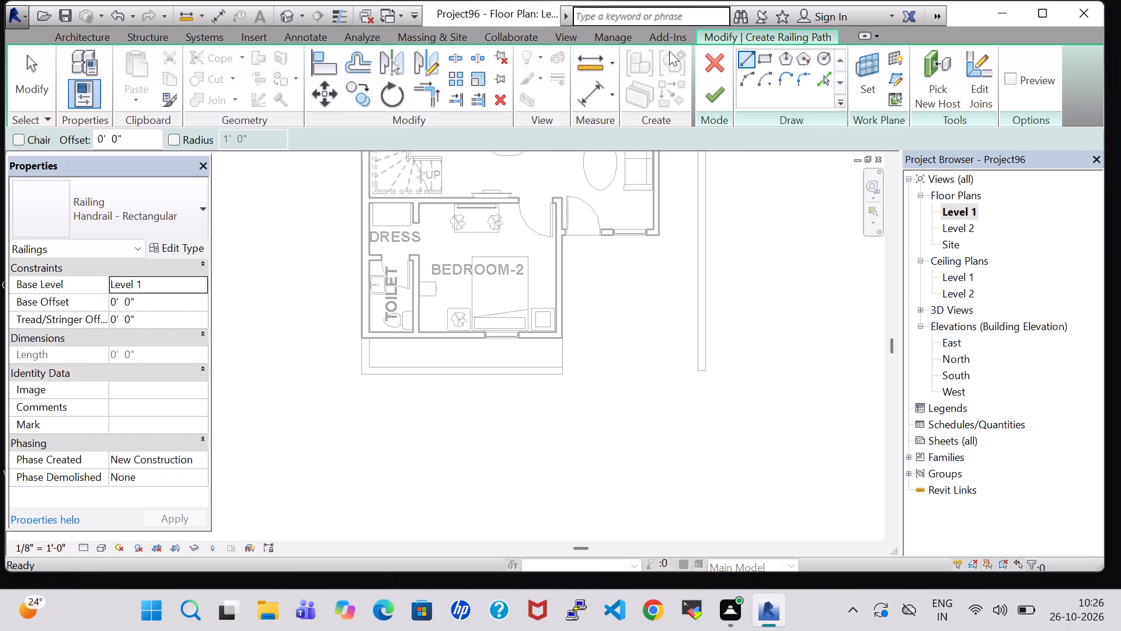
scroll(405, 342, up, 9)
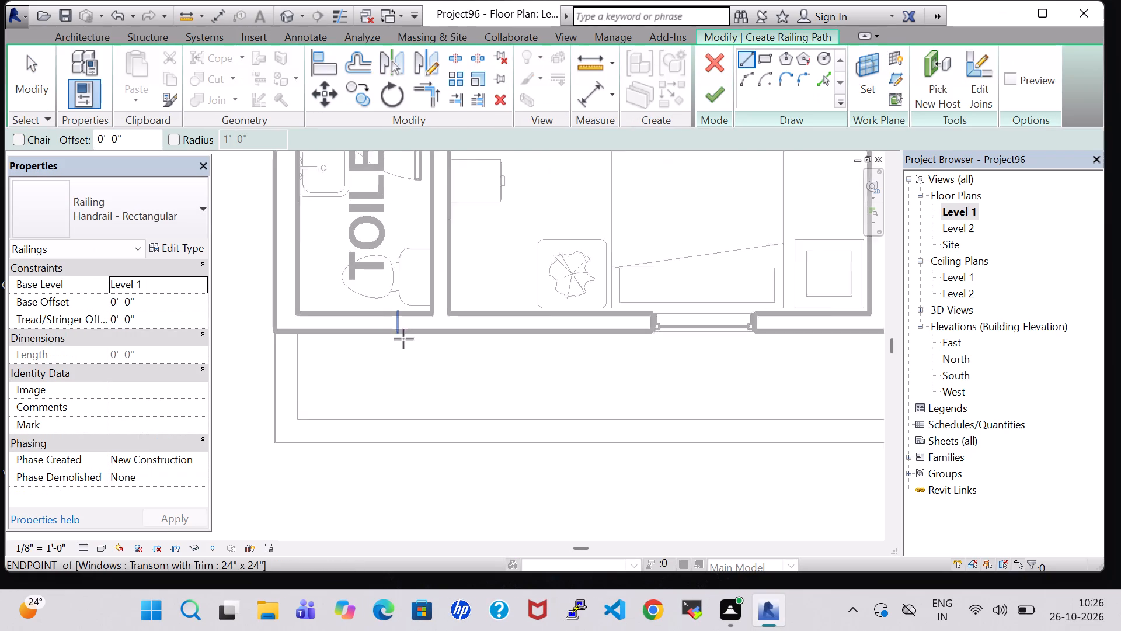
scroll(403, 339, up, 1)
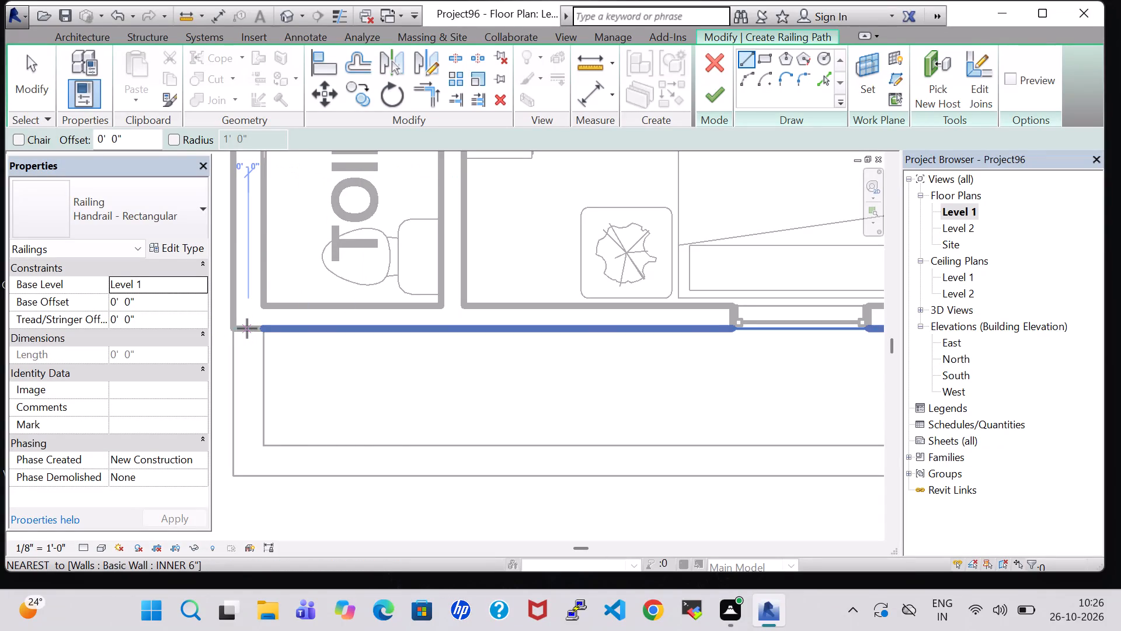
click(247, 328)
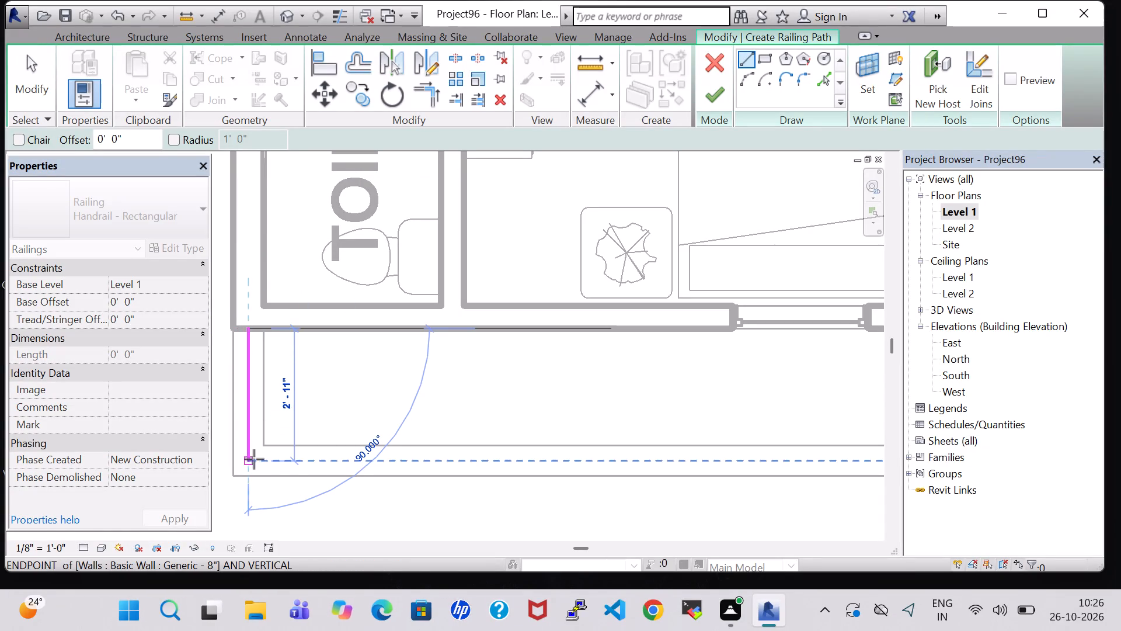
click(248, 463)
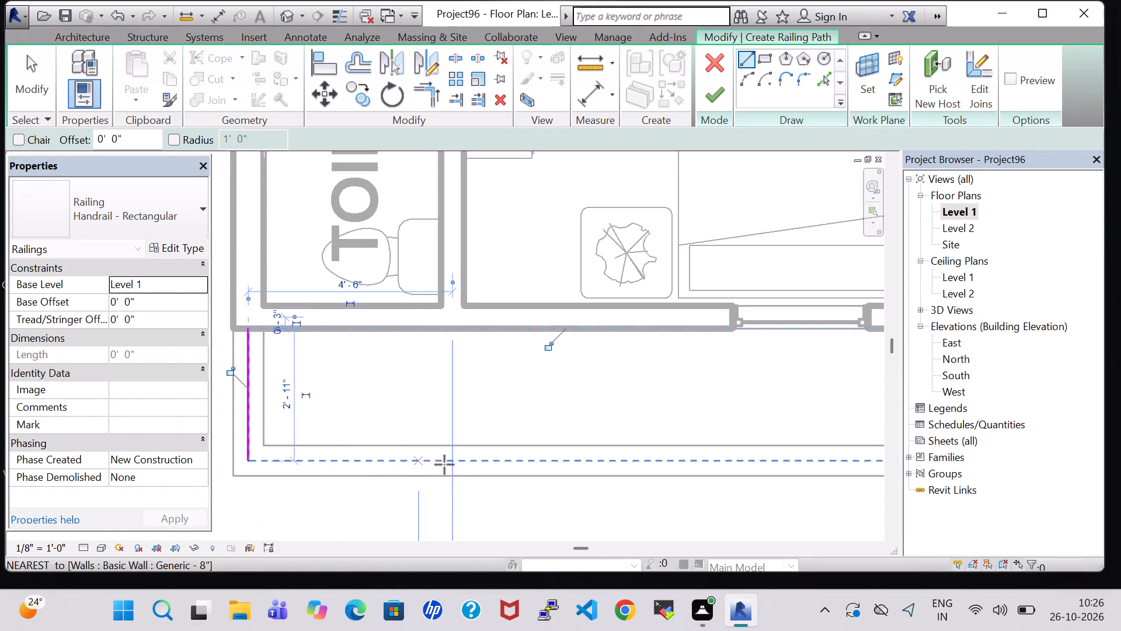
click(248, 462)
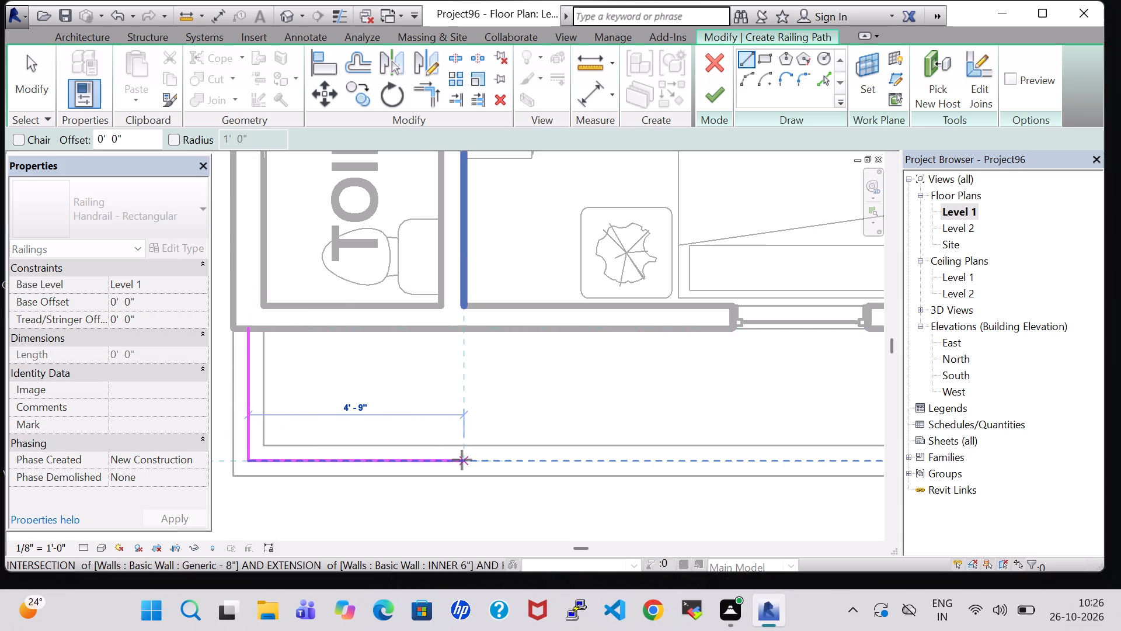
scroll(713, 465, up, 1)
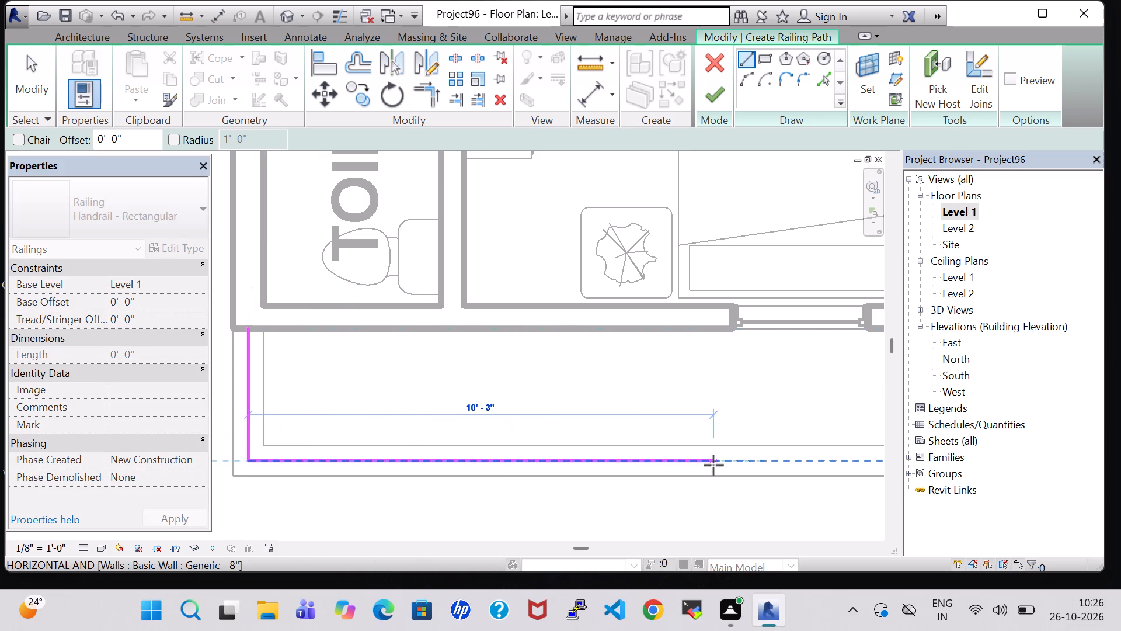
middle_drag(457, 488, 322, 490)
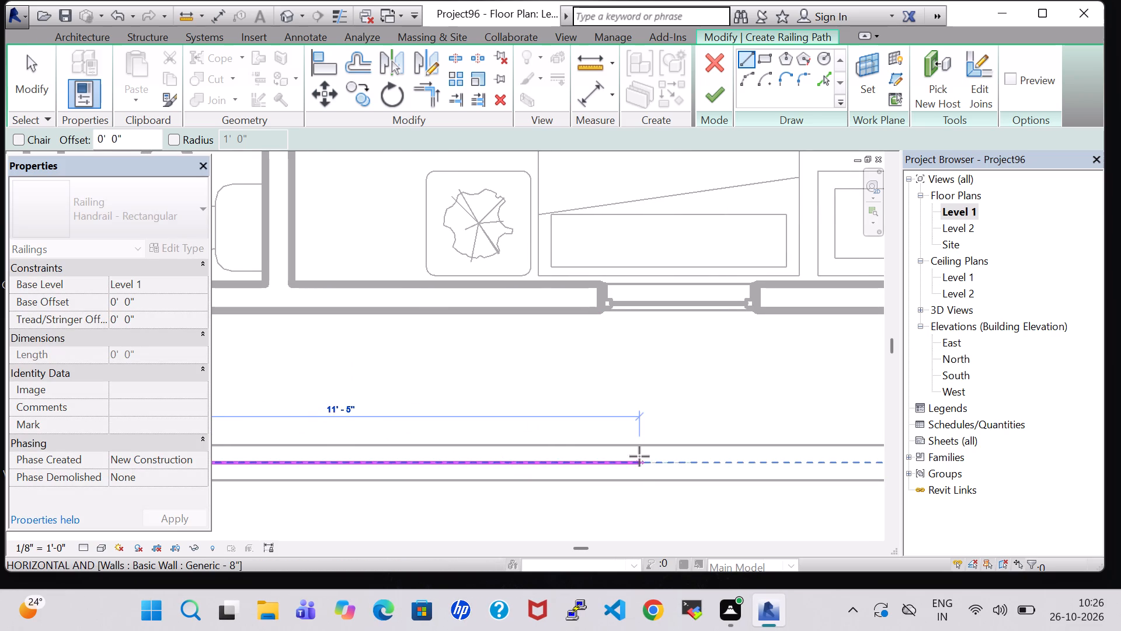
middle_drag(639, 456, 204, 455)
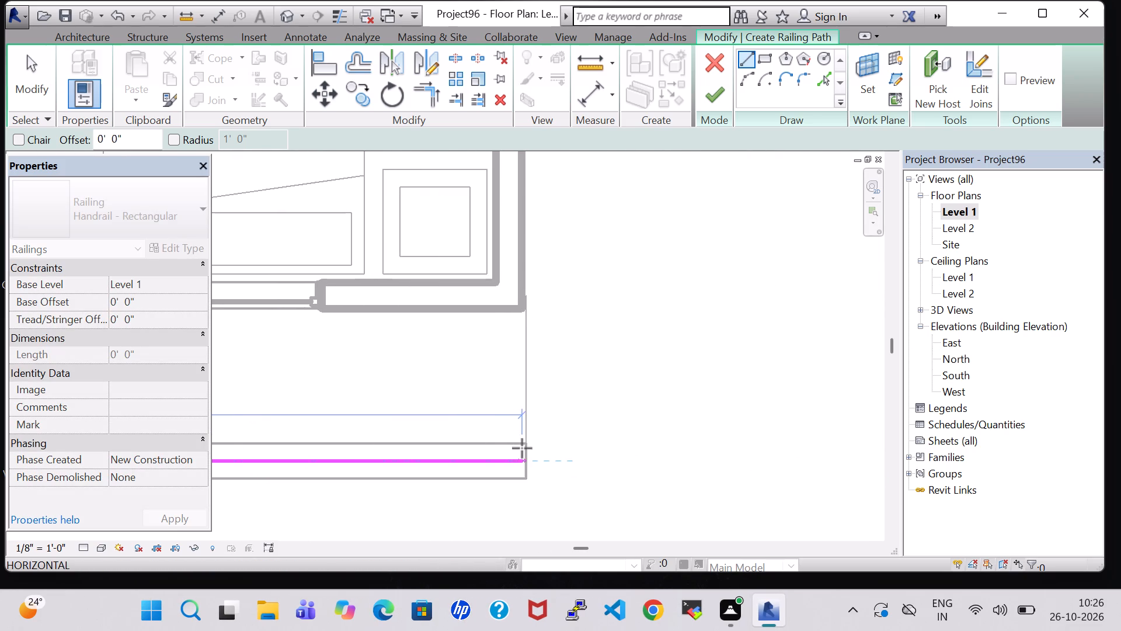
click(527, 457)
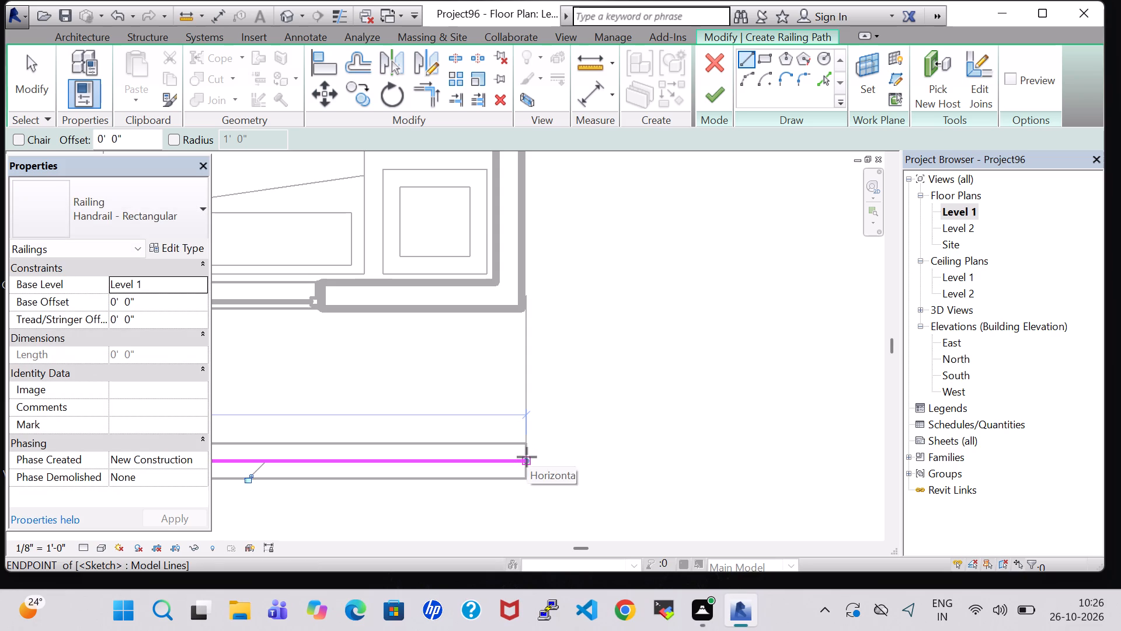
click(712, 100)
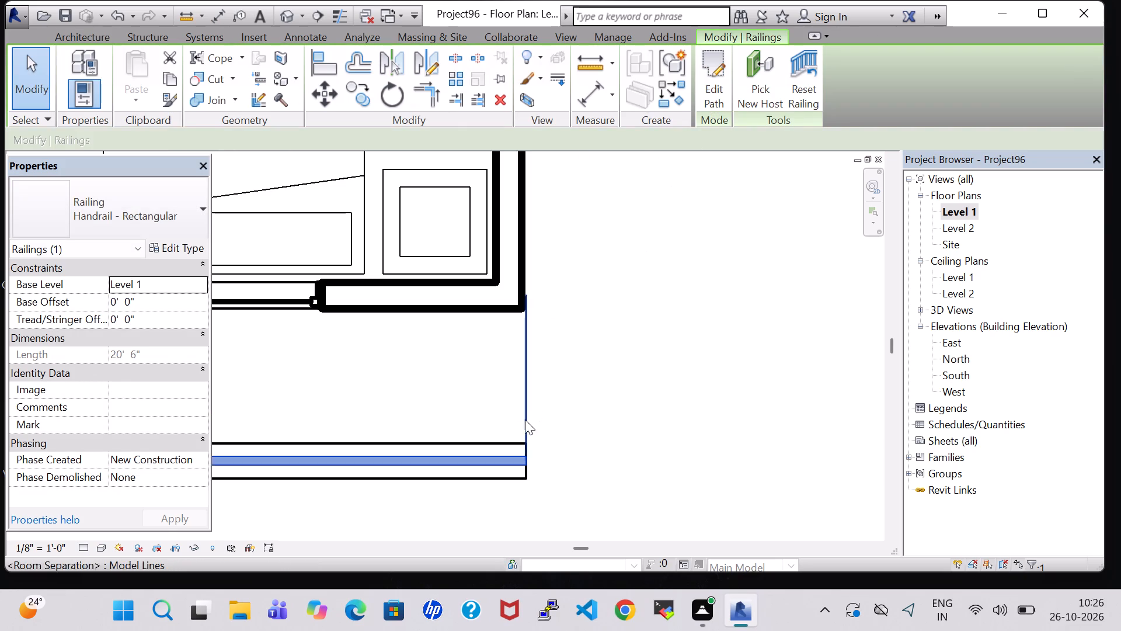
Change the new railing's type to Glass Panel - Bottom Fill and set its base offset to 2' 0".
click(138, 207)
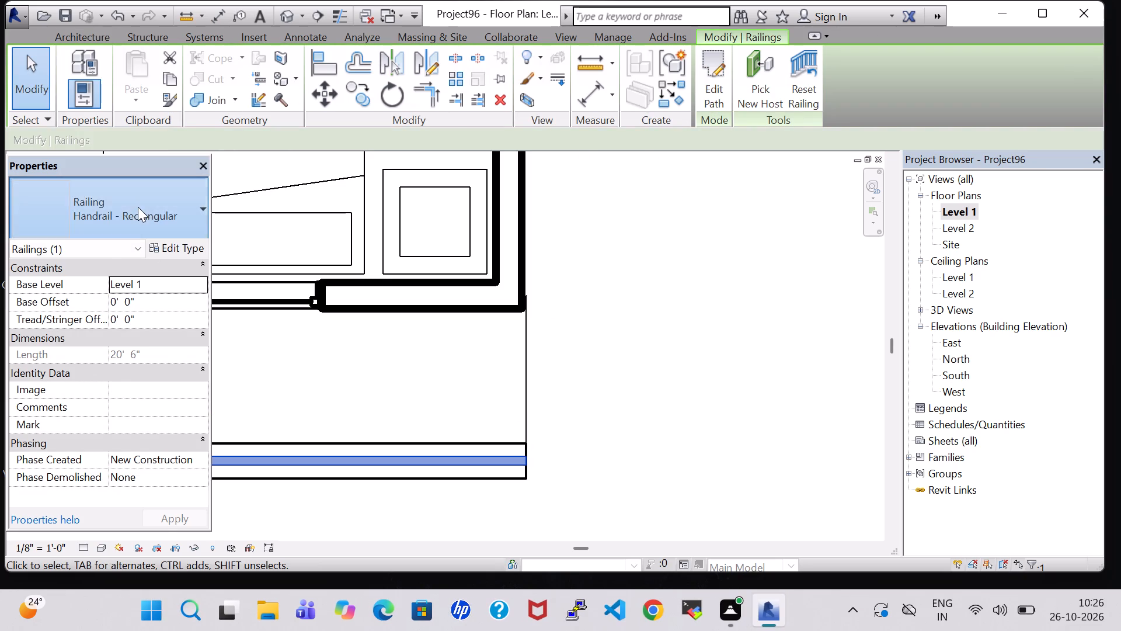
click(157, 287)
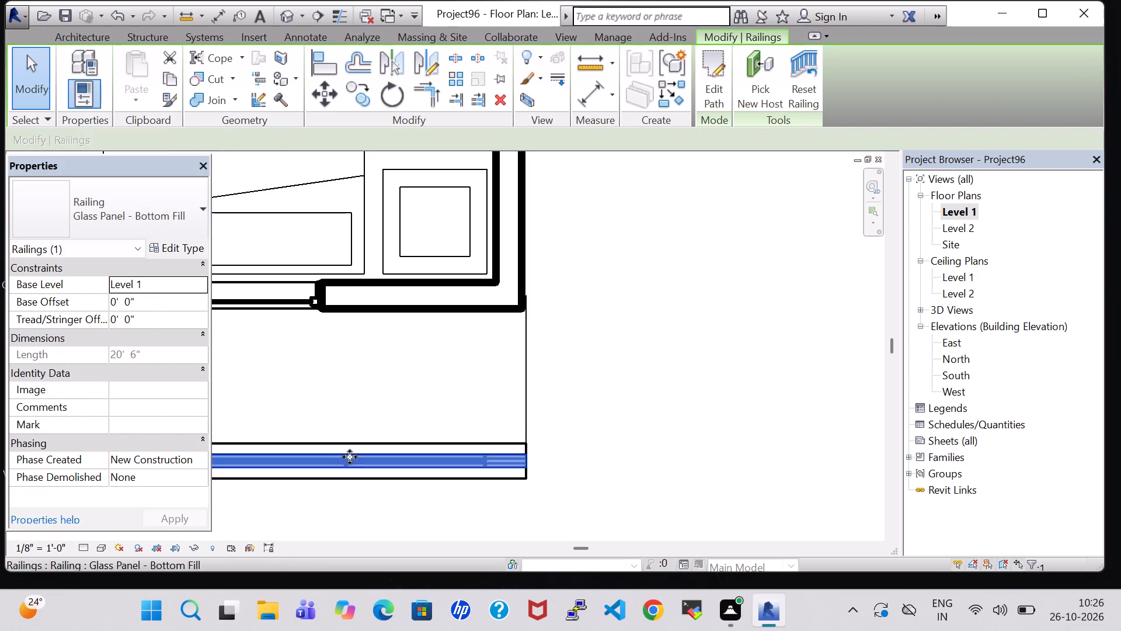
click(117, 306)
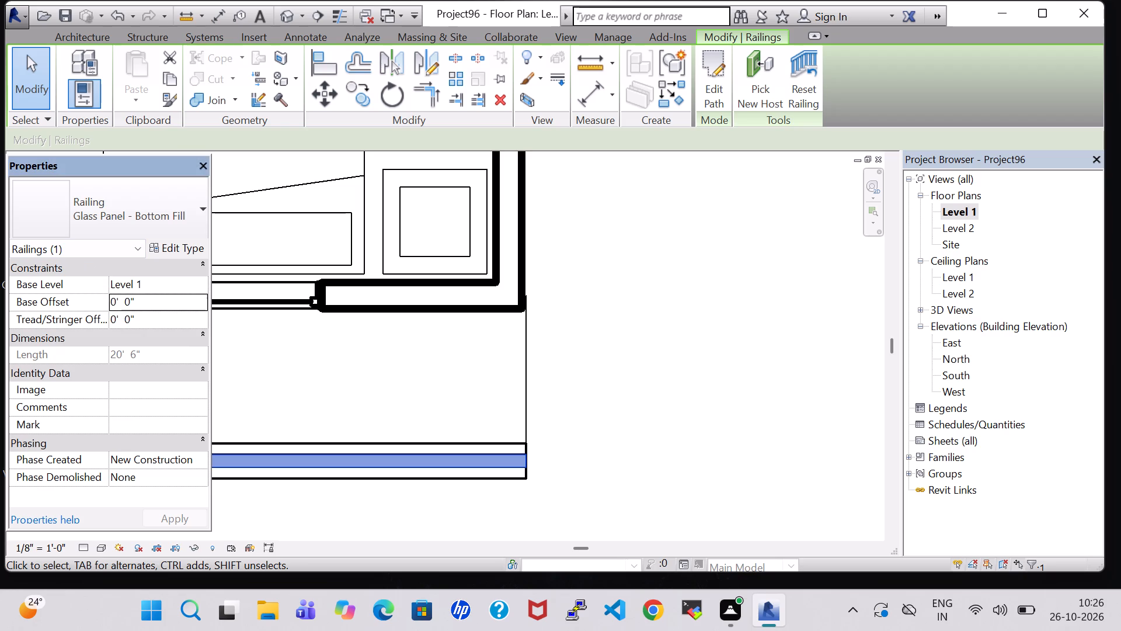
key(BackSpace)
key(2)
click(176, 518)
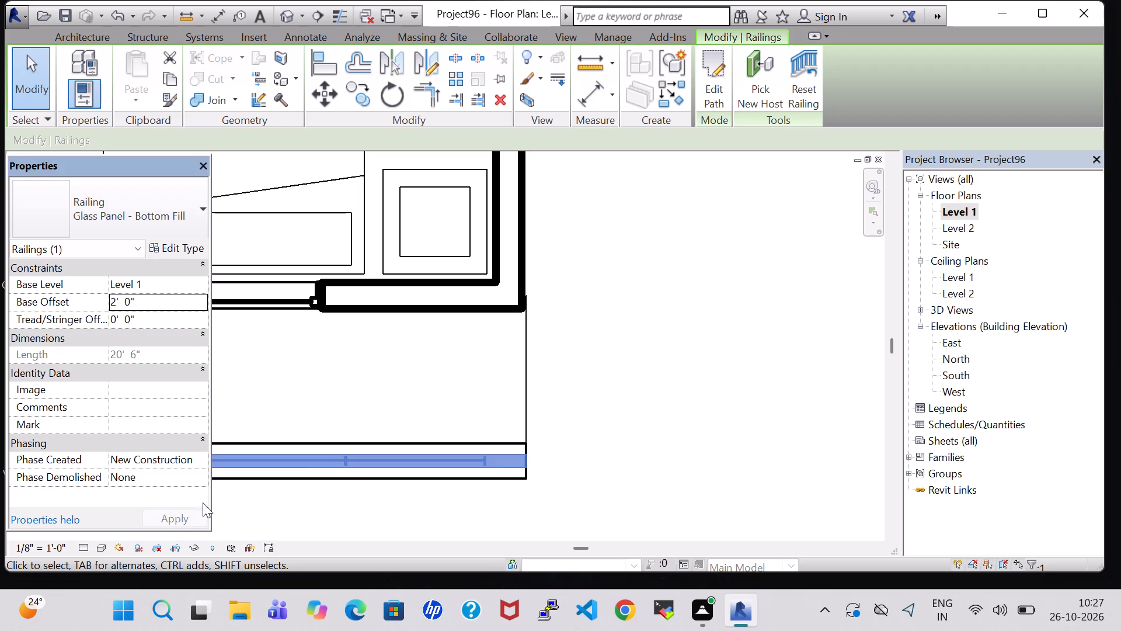
click(664, 389)
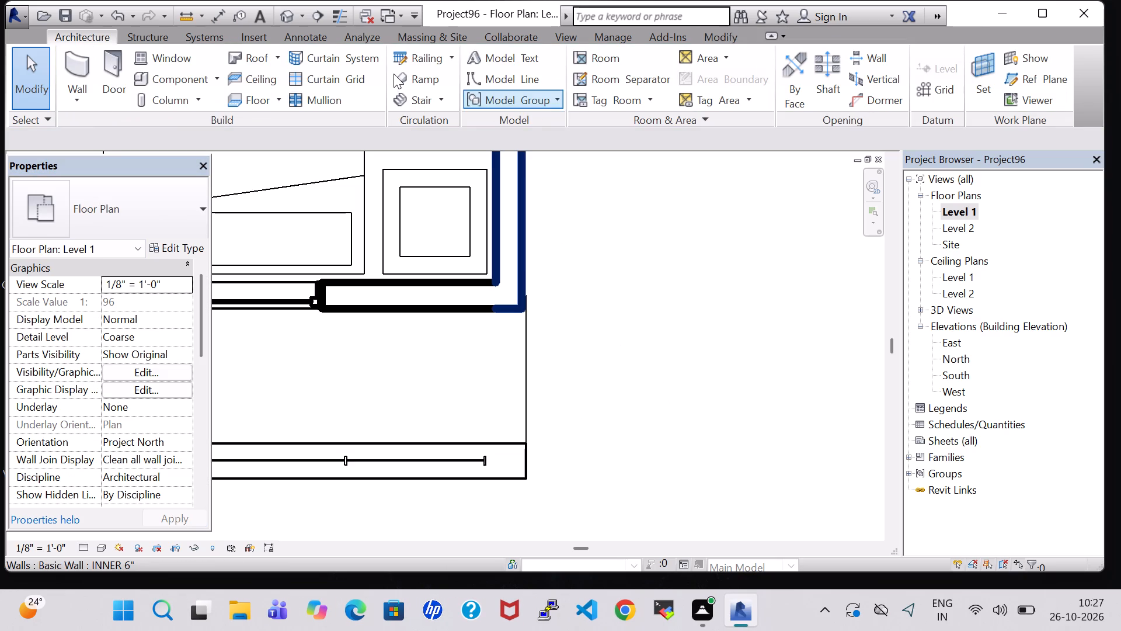
Examine the glass railing along the south low wall in the 3D view and in the Level 1 plan.
click(280, 19)
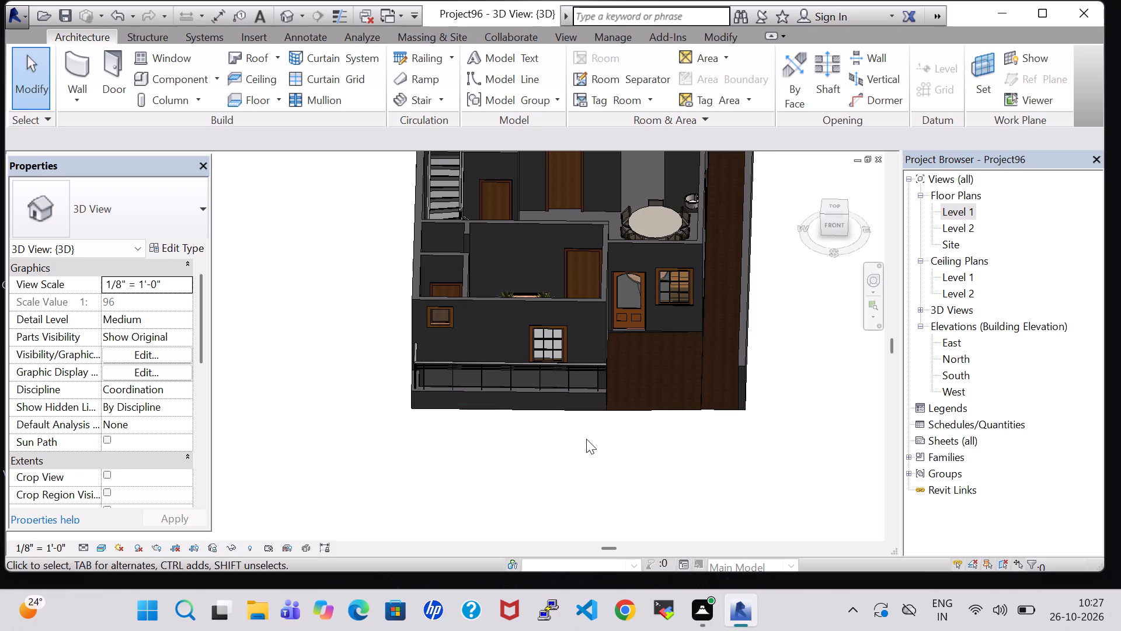
scroll(584, 450, up, 1)
shift+middle_drag(584, 450, 568, 365)
shift+middle_drag(569, 348, 575, 348)
shift+middle_drag(580, 348, 601, 355)
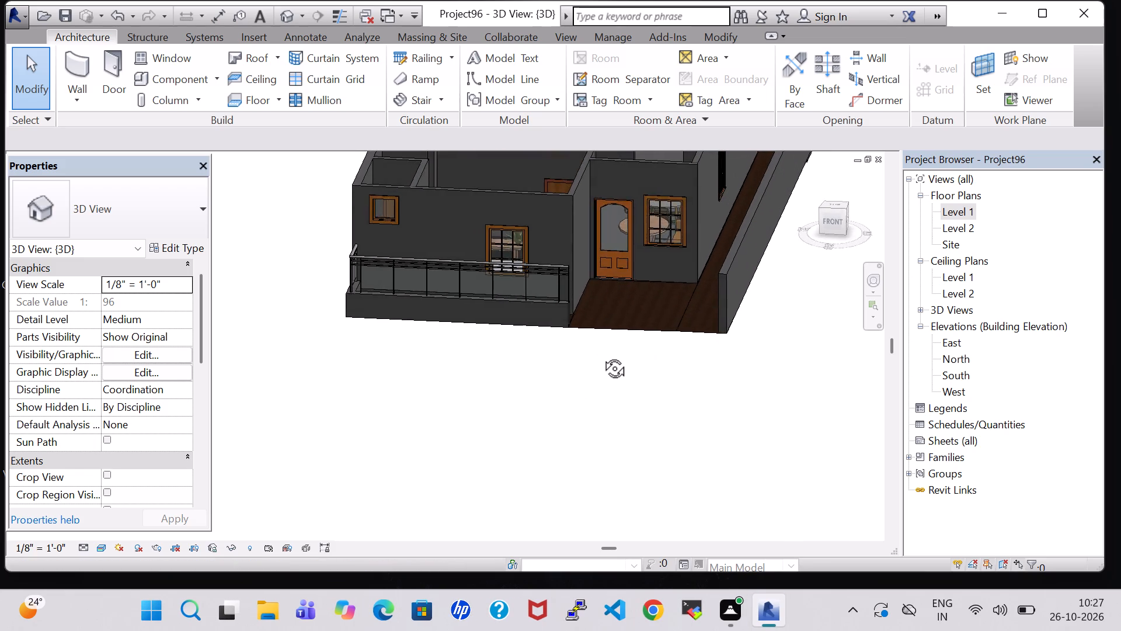
shift+middle_drag(601, 355, 604, 356)
middle_drag(604, 356, 569, 369)
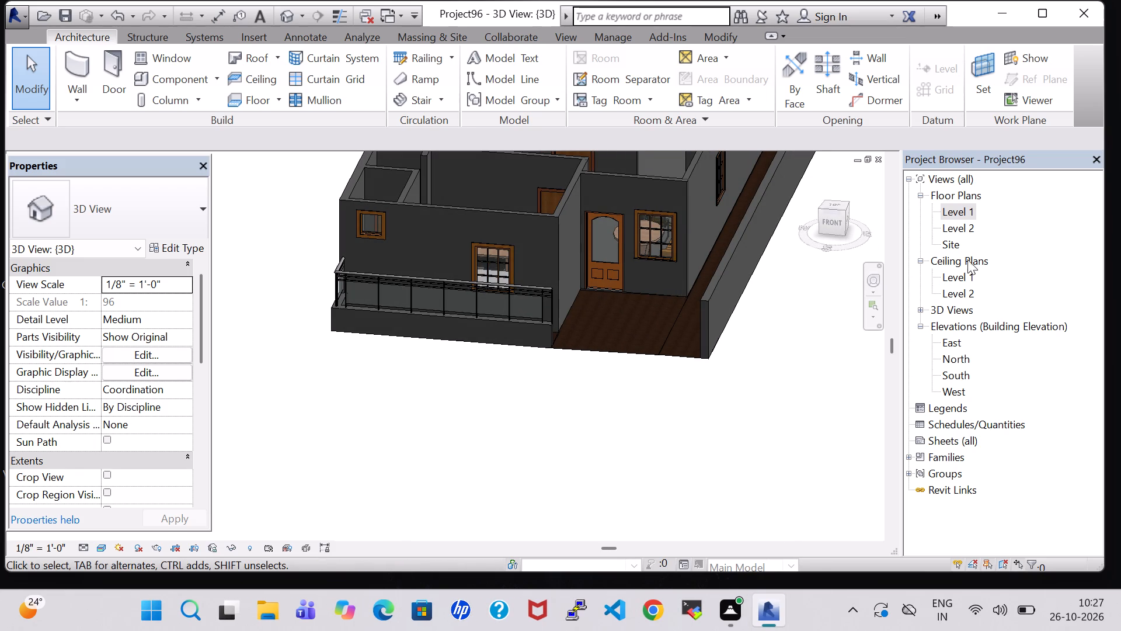
double_click(960, 211)
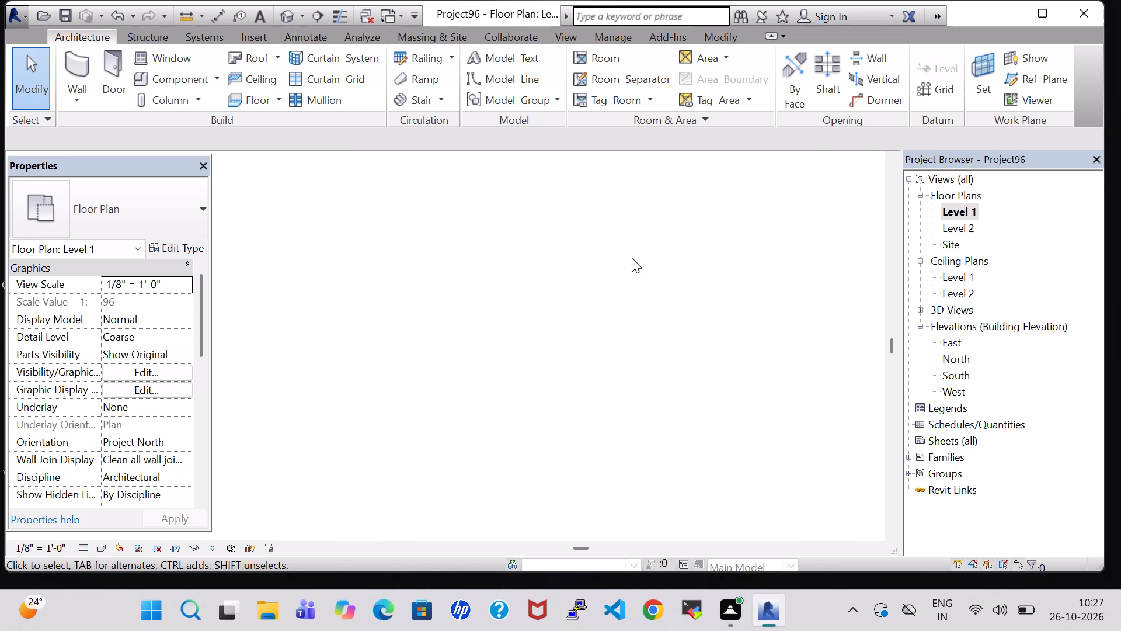
scroll(579, 297, down, 8)
middle_drag(583, 296, 584, 299)
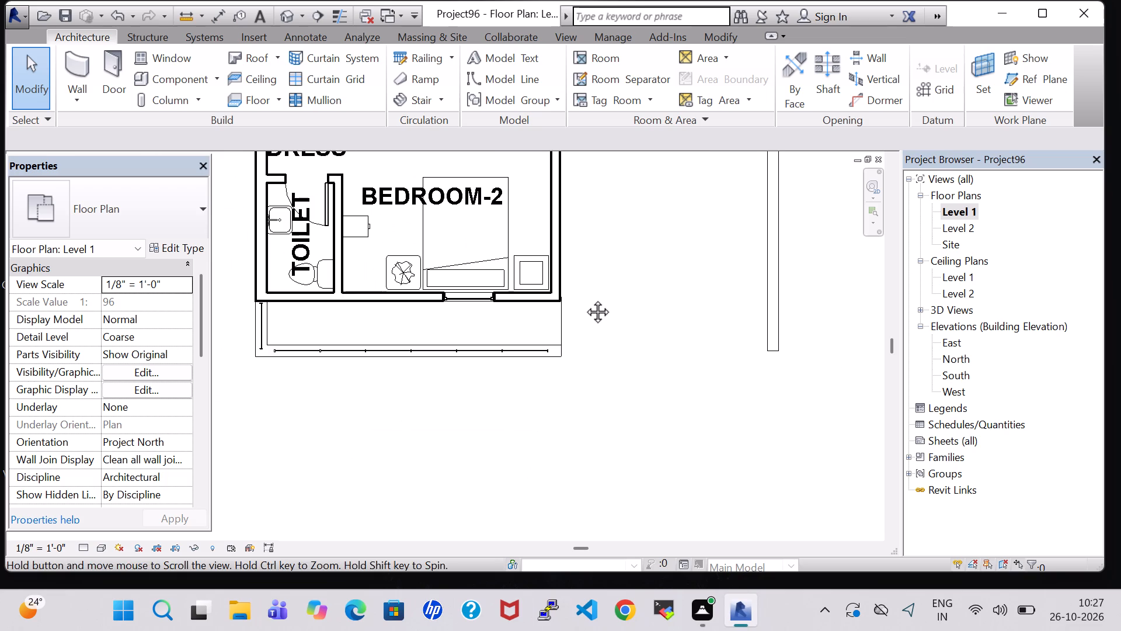
middle_drag(584, 299, 591, 372)
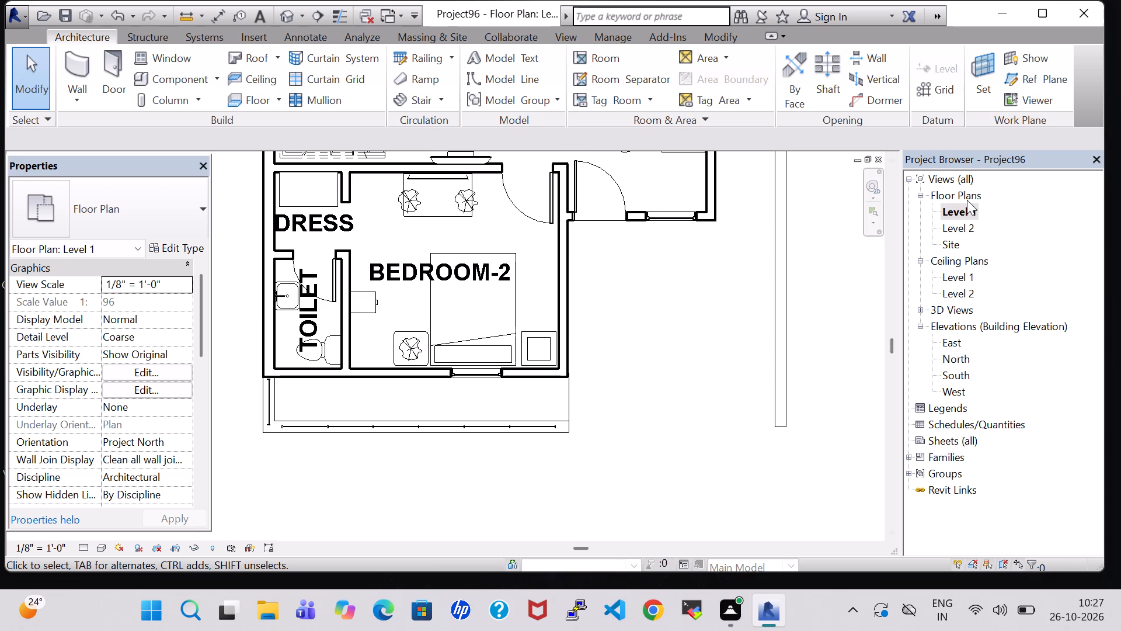
In the 3D view, assign the Plant material to the toposurface in front of the entrance door.
click(295, 11)
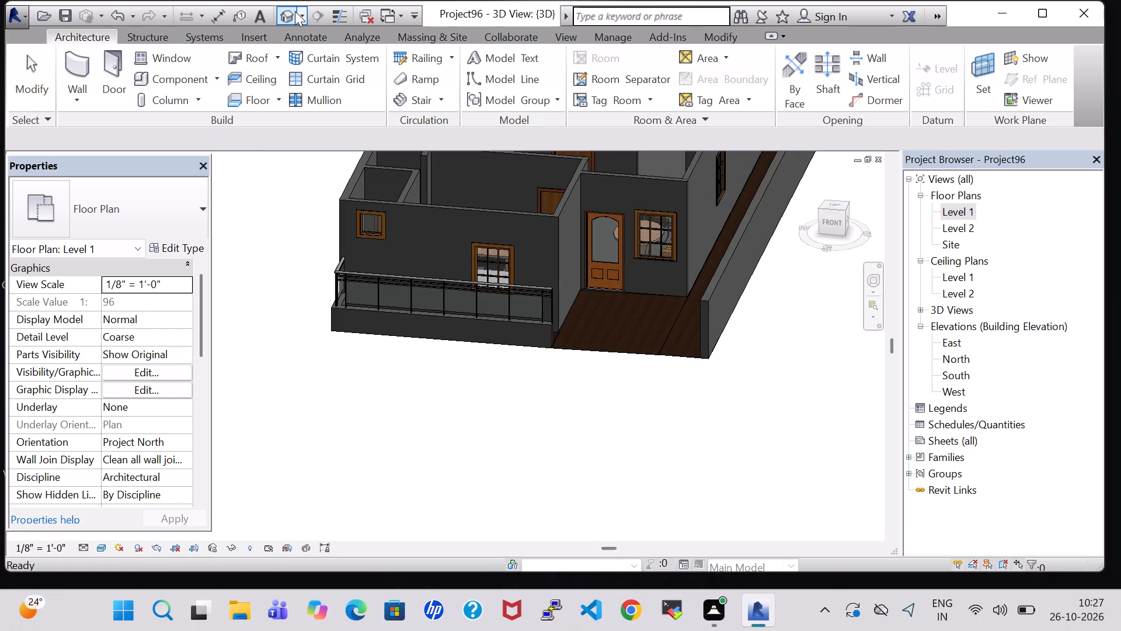
click(649, 352)
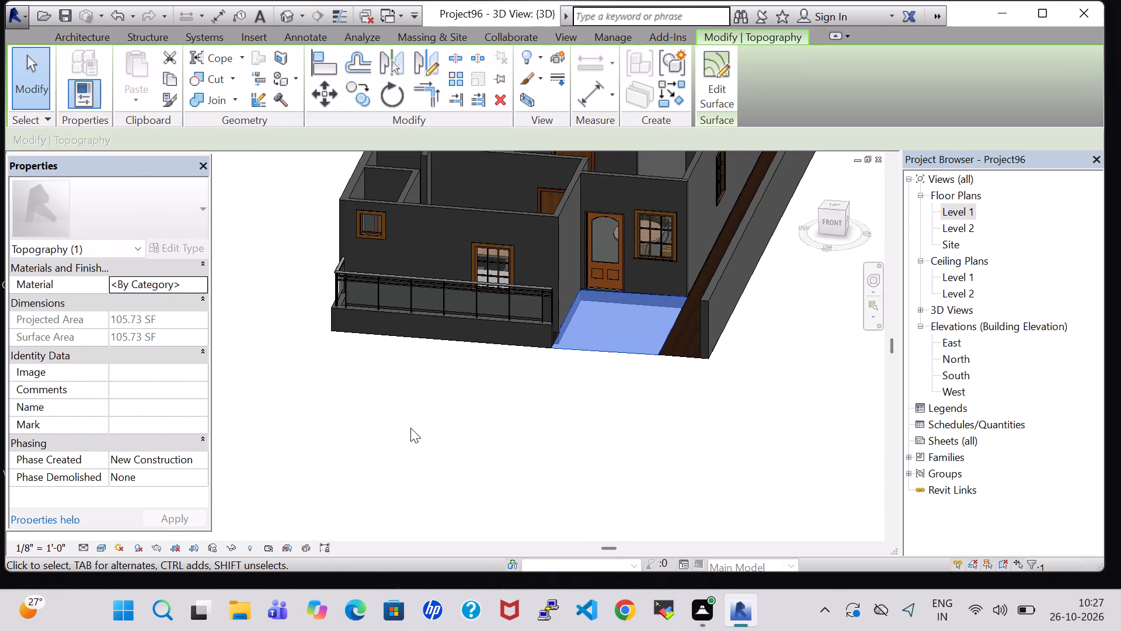
click(203, 280)
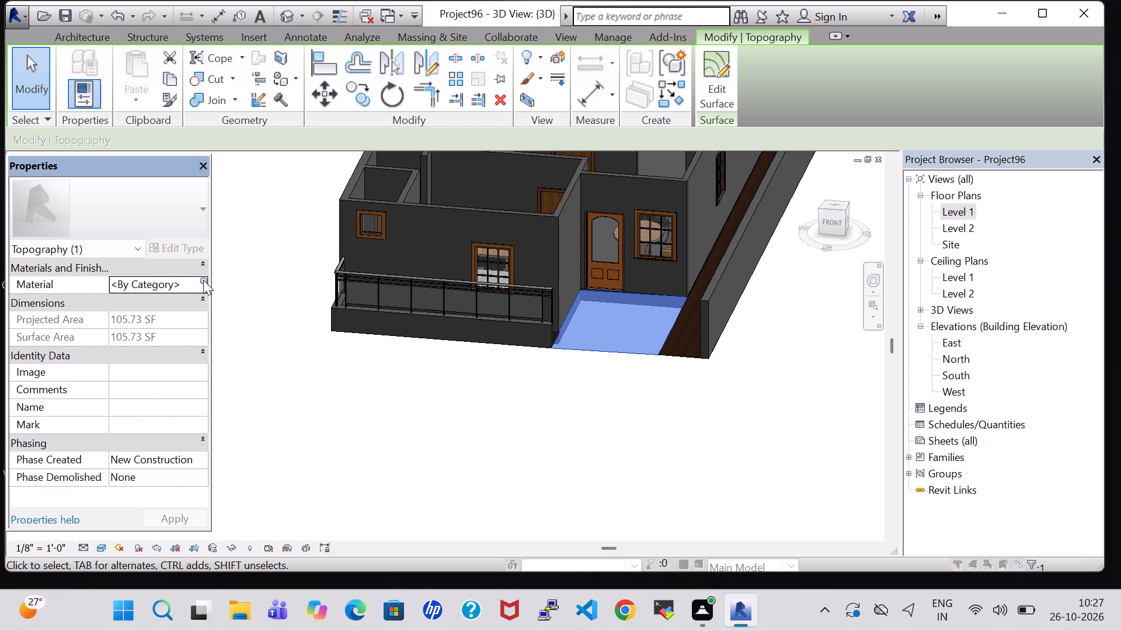
scroll(411, 307, down, 13)
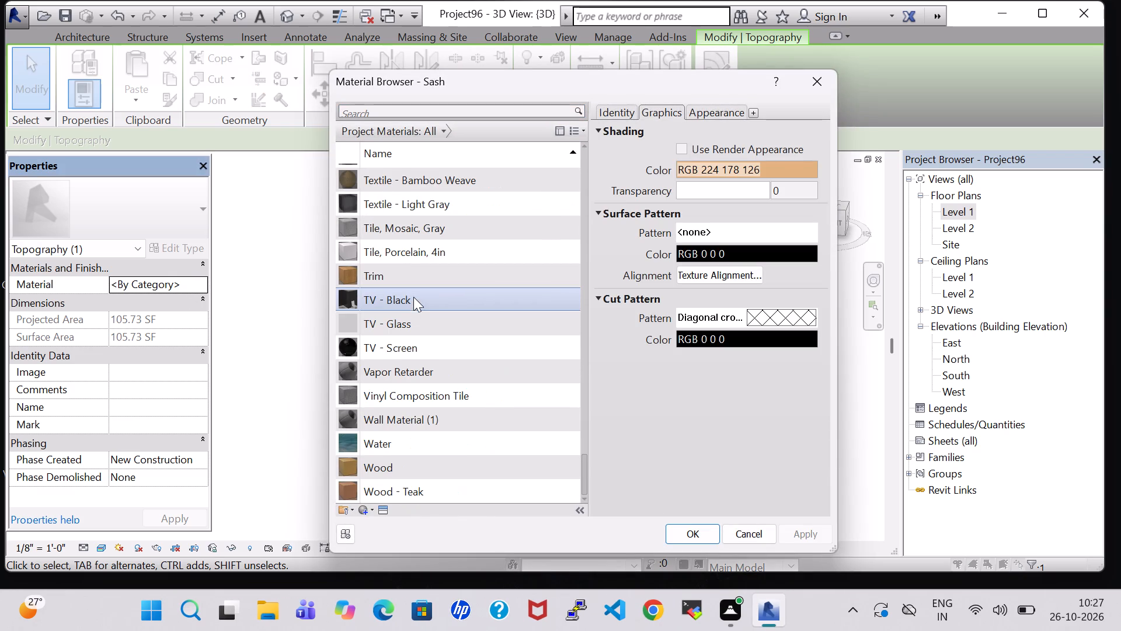
scroll(413, 297, down, 4)
scroll(417, 301, up, 15)
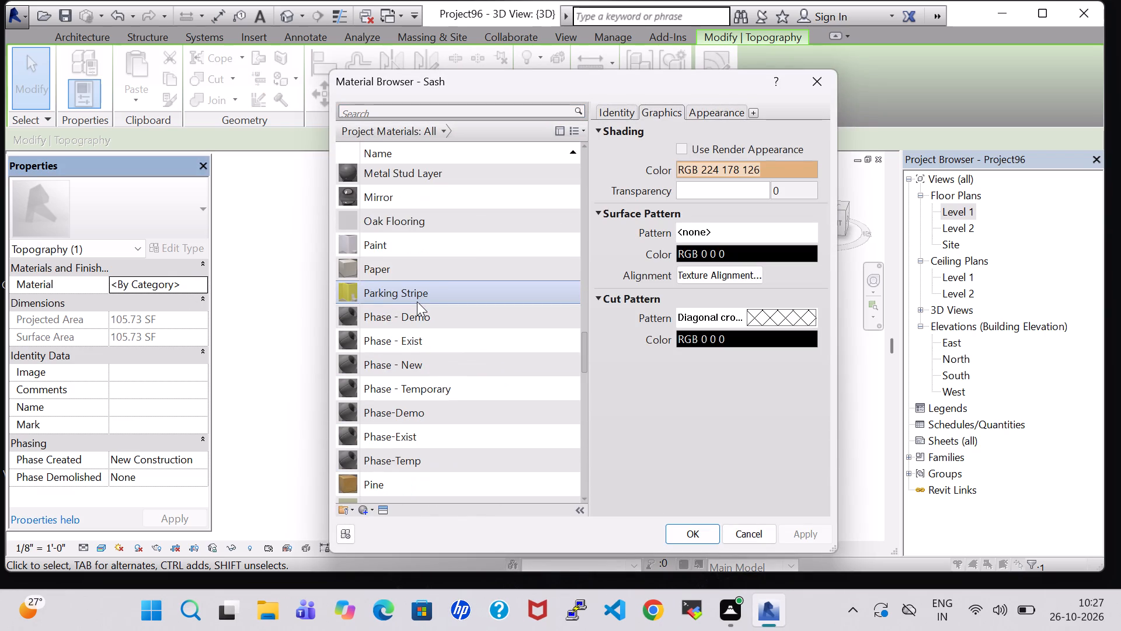
scroll(417, 301, up, 10)
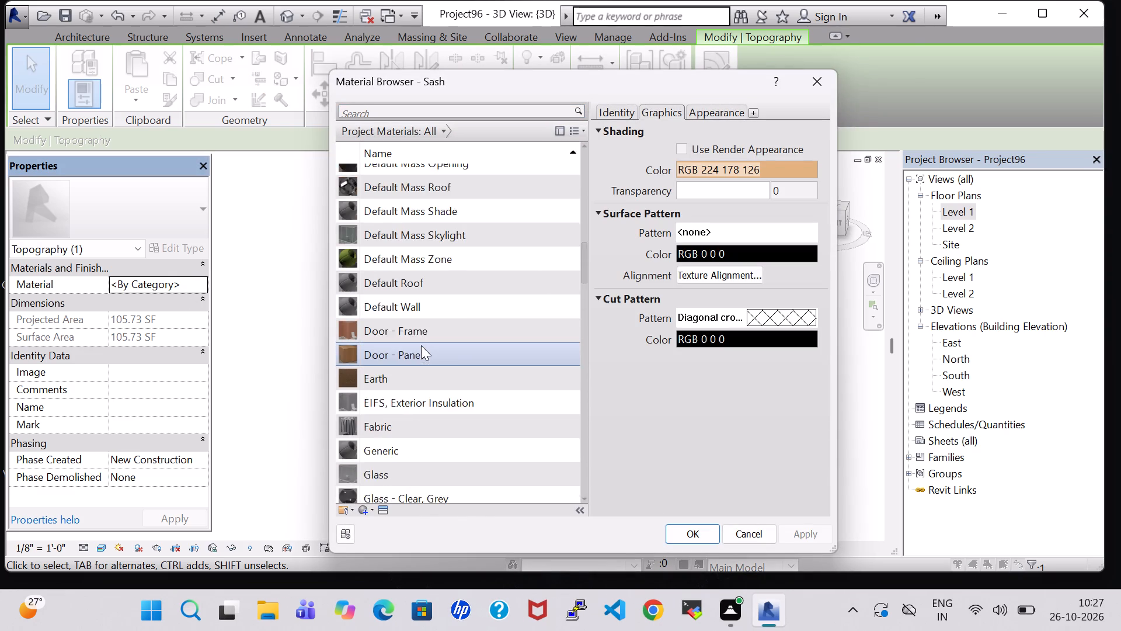
scroll(421, 345, up, 10)
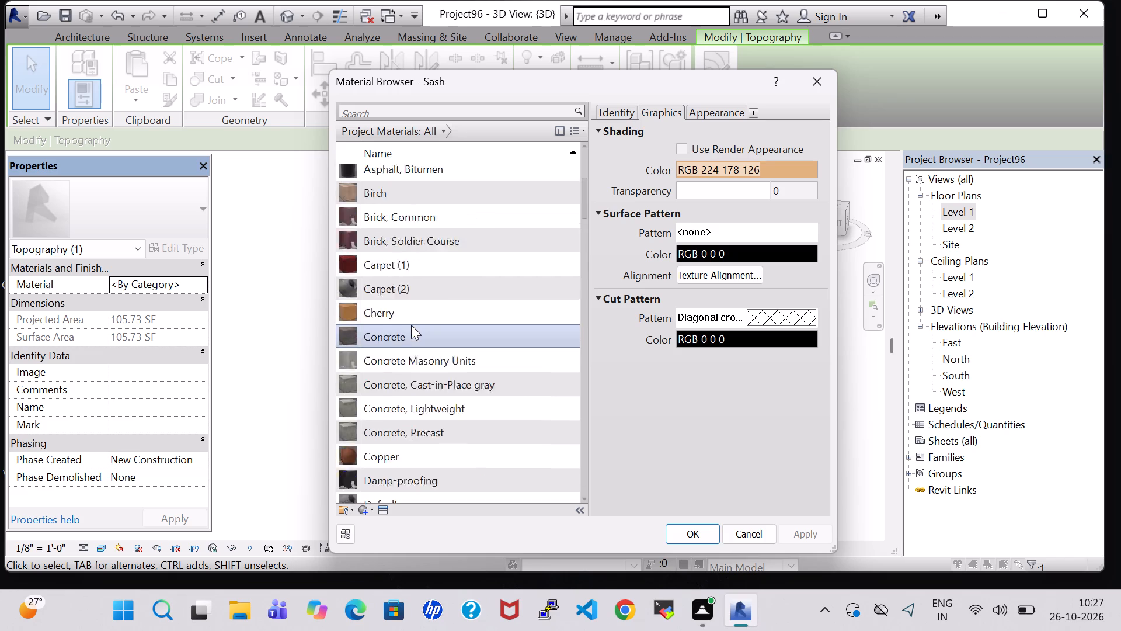
scroll(411, 325, up, 8)
scroll(411, 325, down, 7)
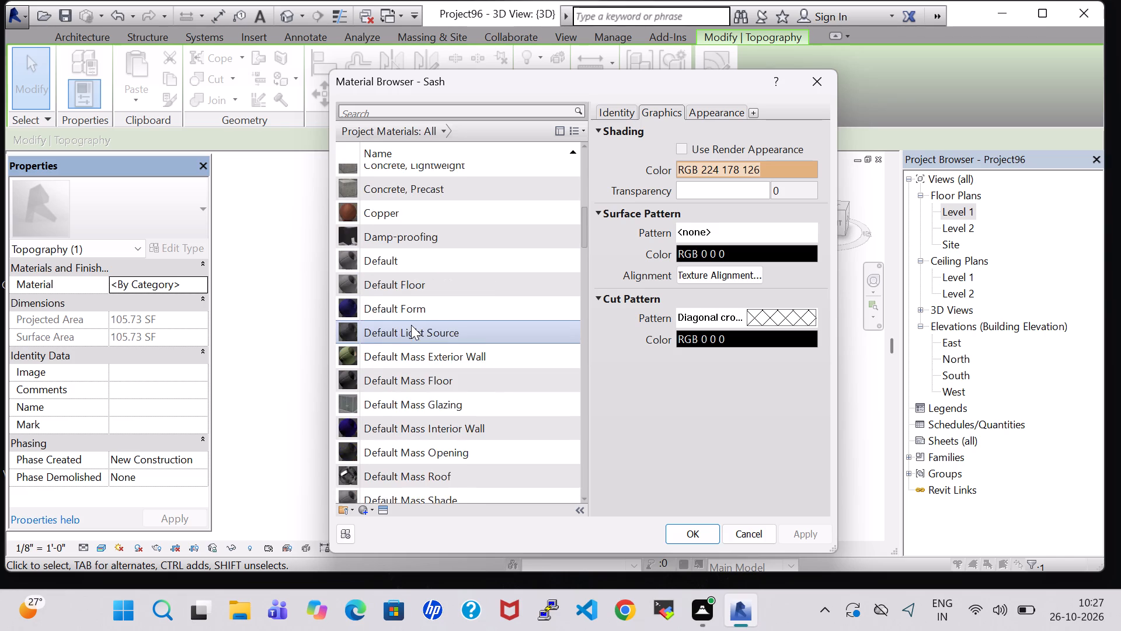
scroll(411, 325, down, 9)
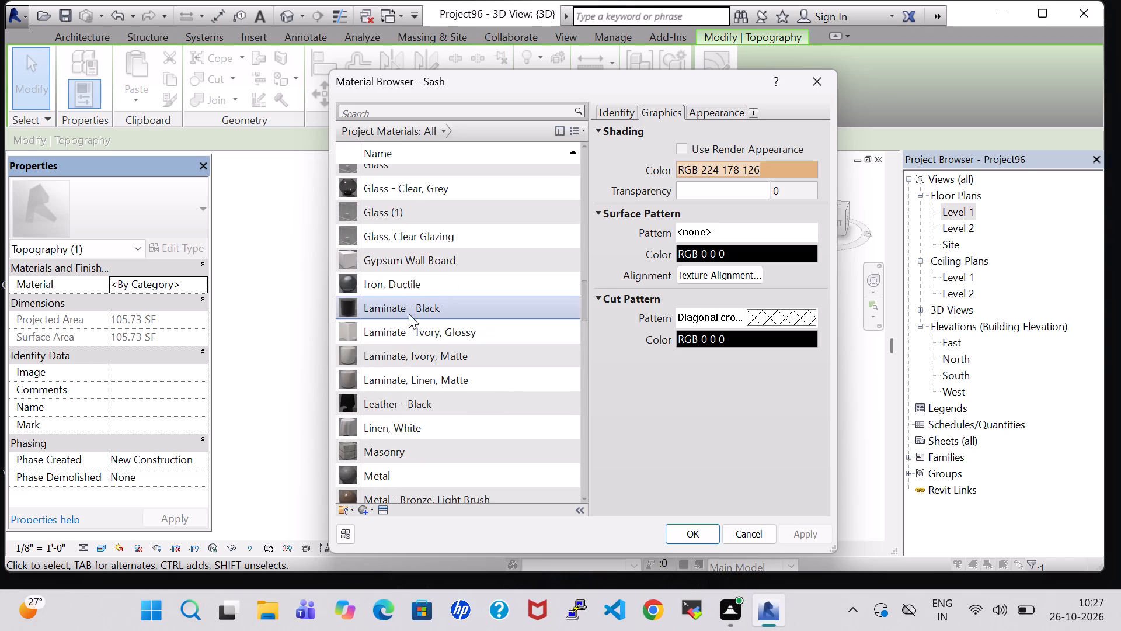
scroll(399, 212, up, 1)
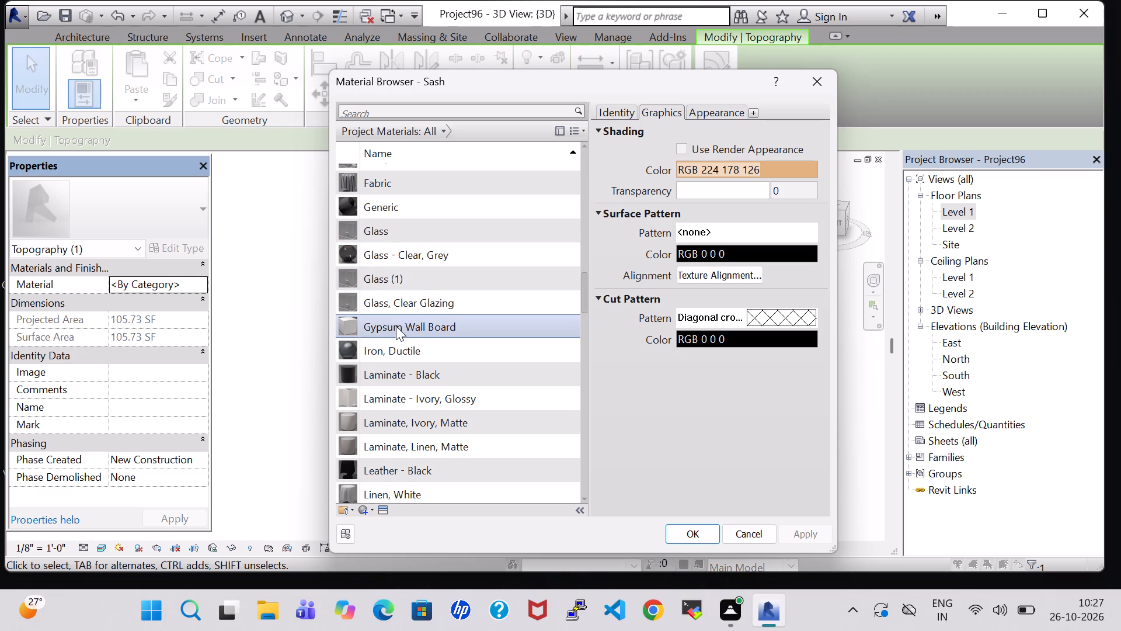
scroll(396, 326, down, 7)
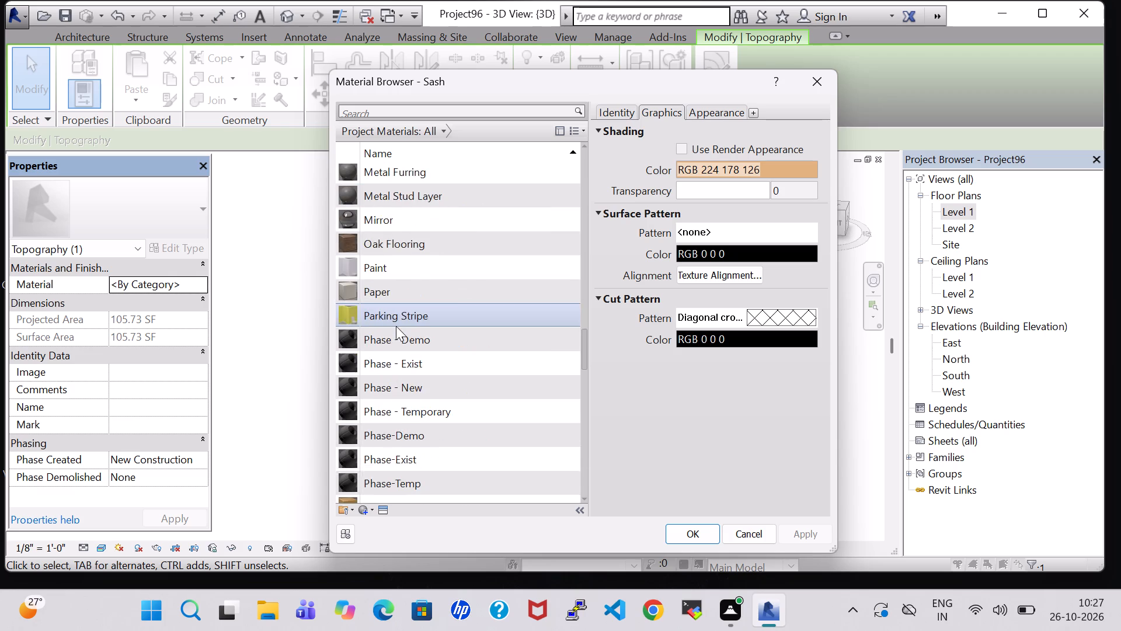
scroll(396, 326, down, 5)
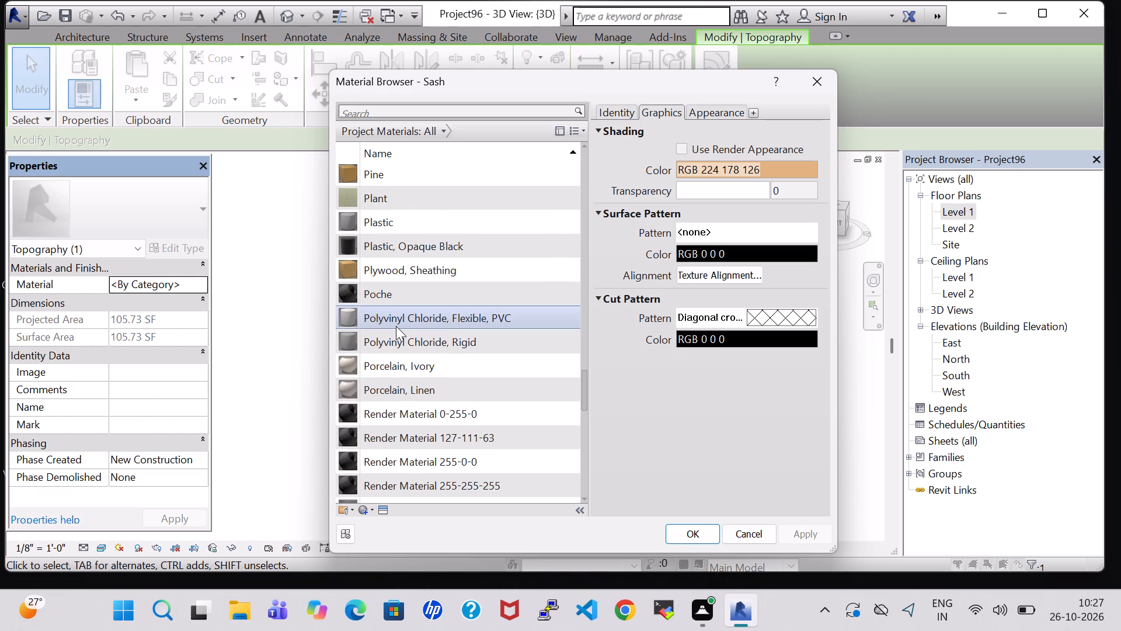
scroll(396, 326, down, 8)
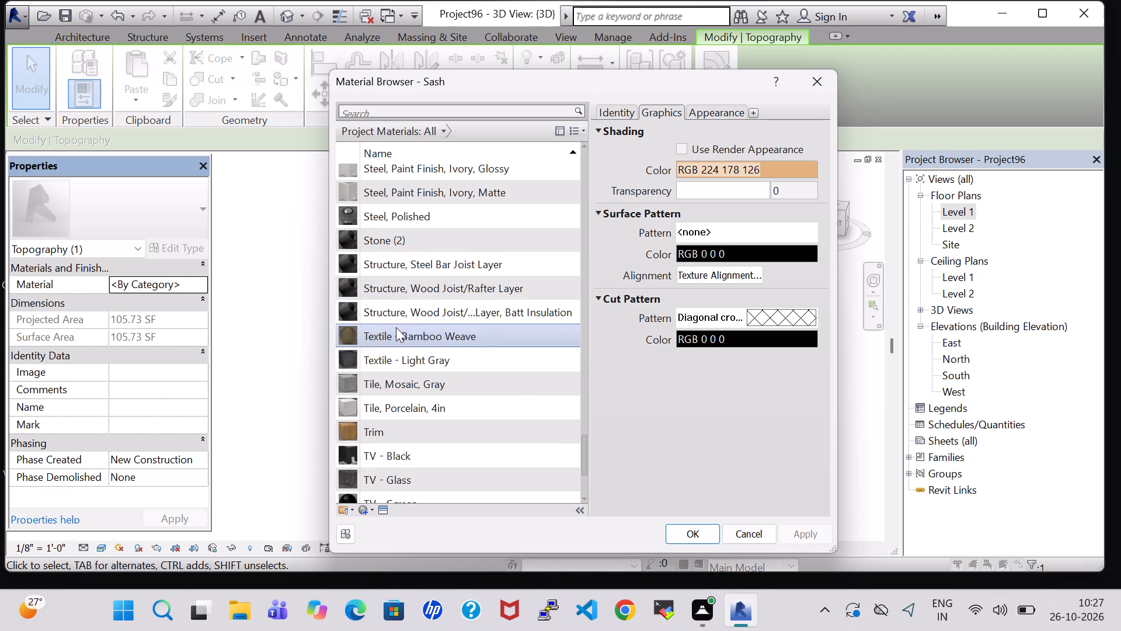
scroll(396, 327, down, 4)
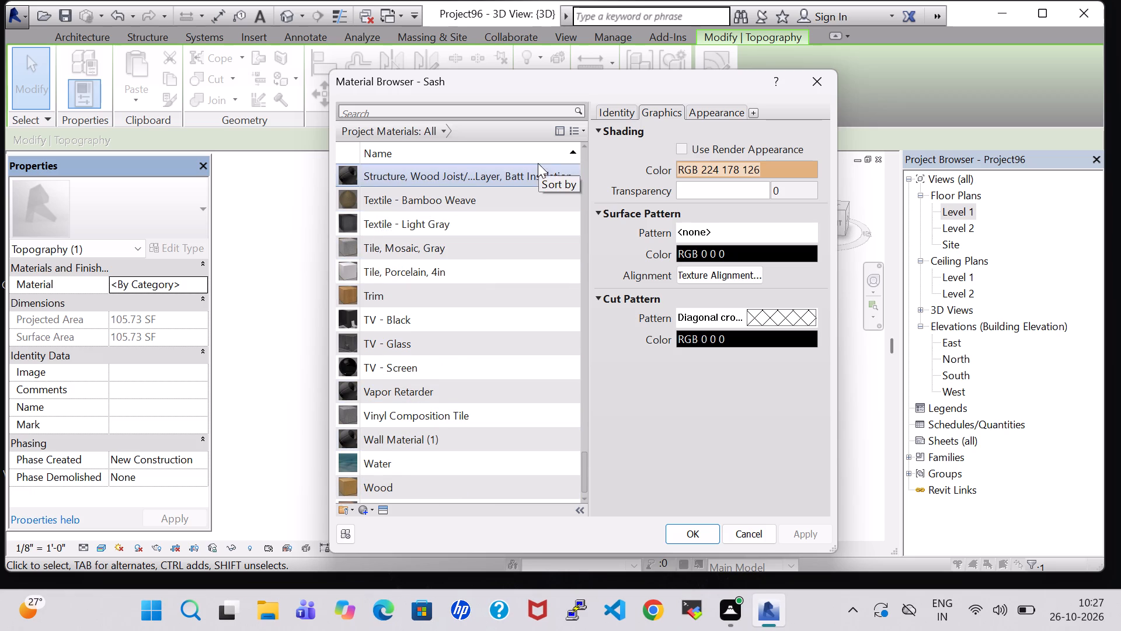
click(565, 148)
double_click(565, 148)
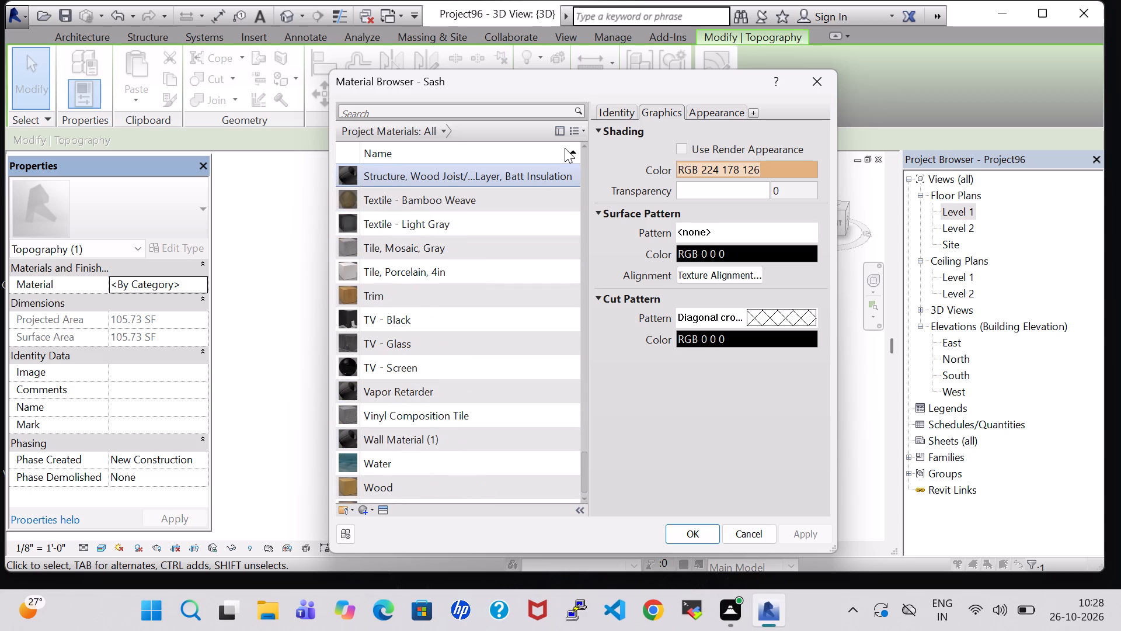
triple_click(565, 148)
double_click(565, 148)
click(565, 148)
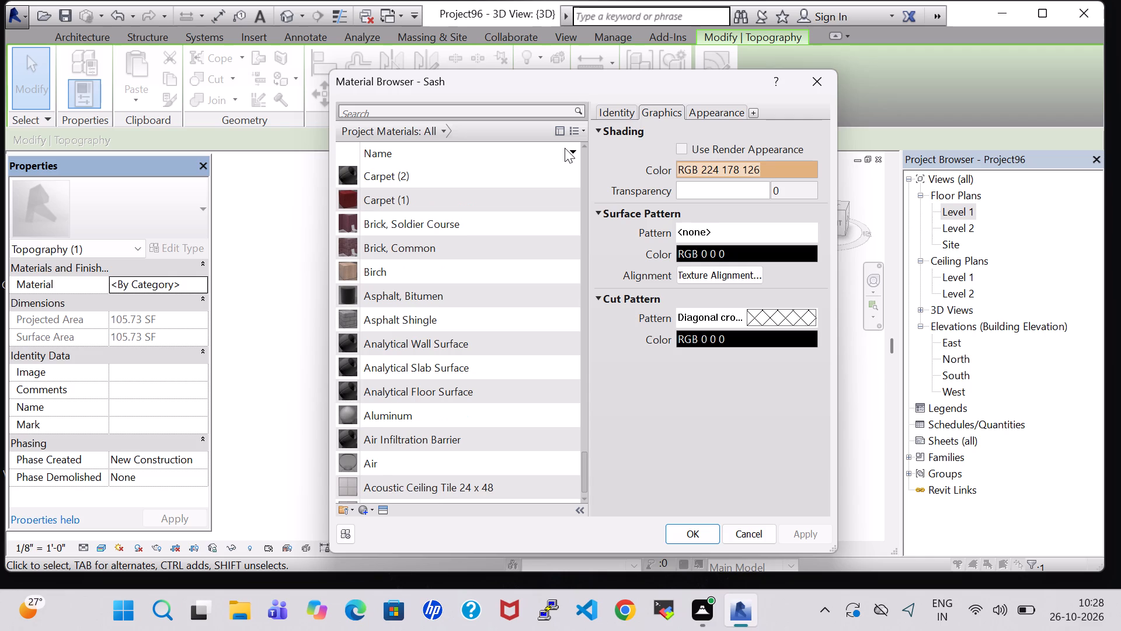
triple_click(584, 147)
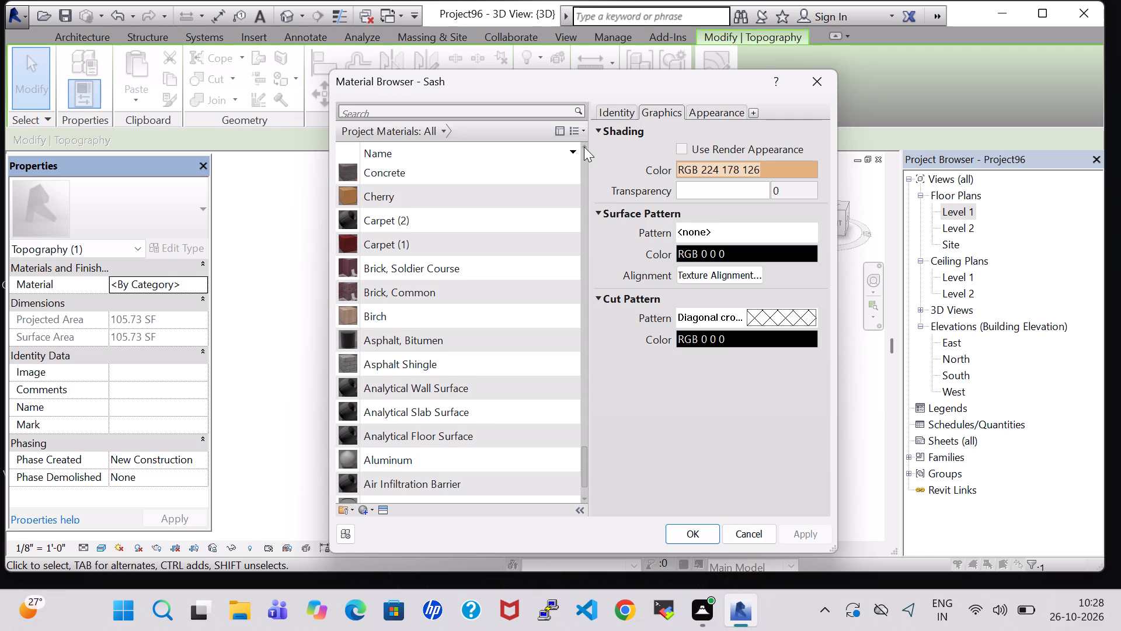
triple_click(584, 147)
triple_click(584, 147)
triple_click(584, 147)
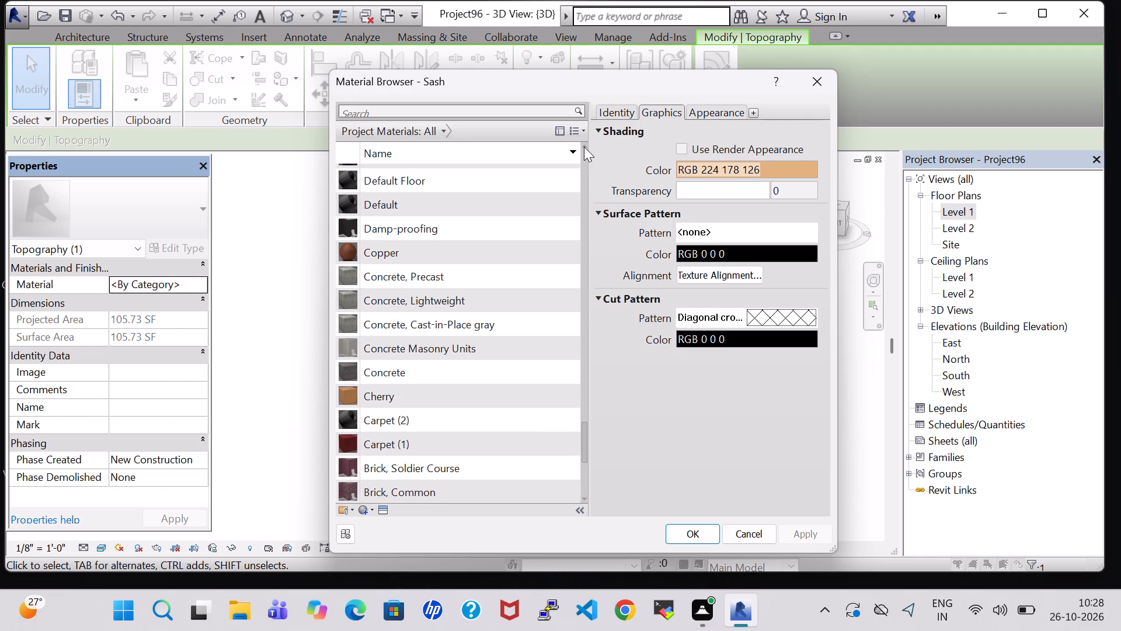
triple_click(584, 147)
double_click(584, 147)
triple_click(584, 147)
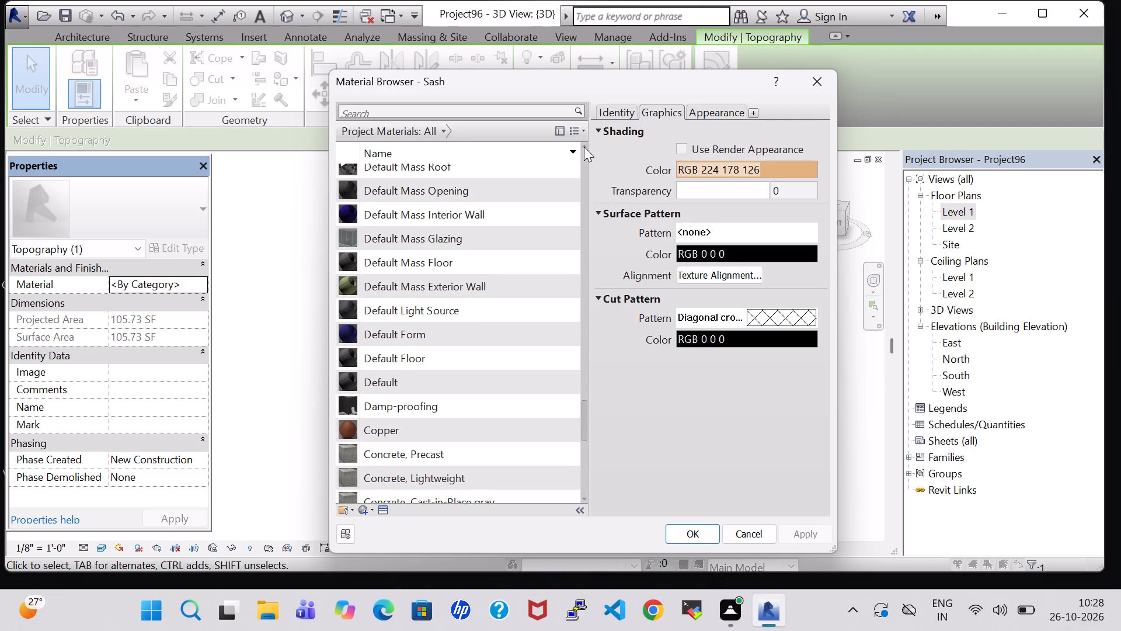
triple_click(584, 147)
click(584, 147)
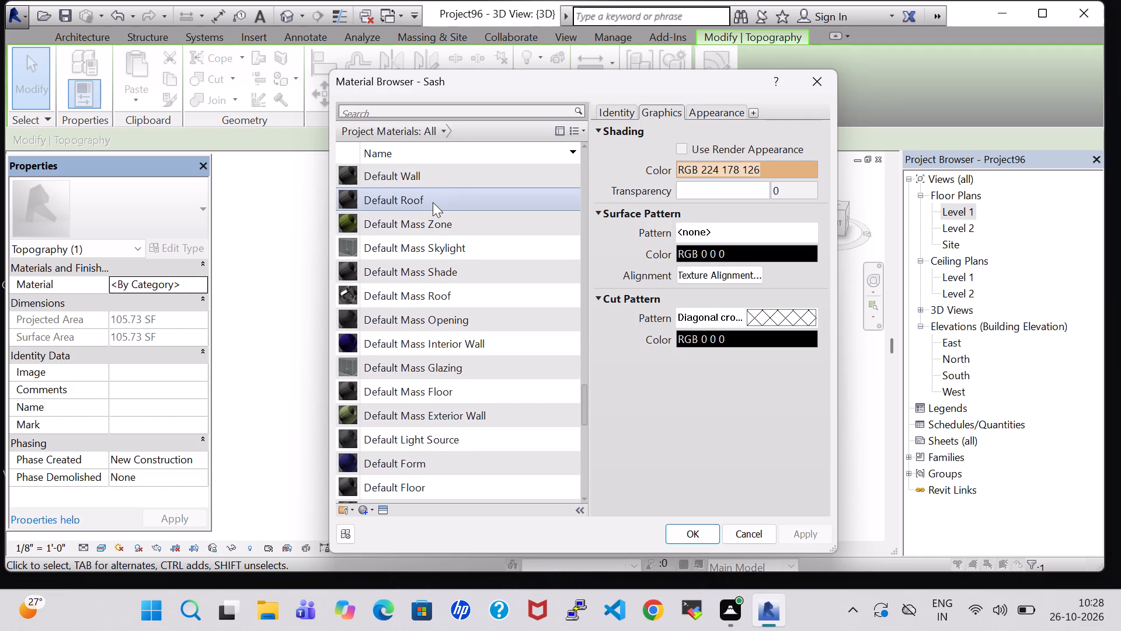
triple_click(584, 144)
triple_click(584, 144)
triple_click(584, 144)
triple_click(584, 144)
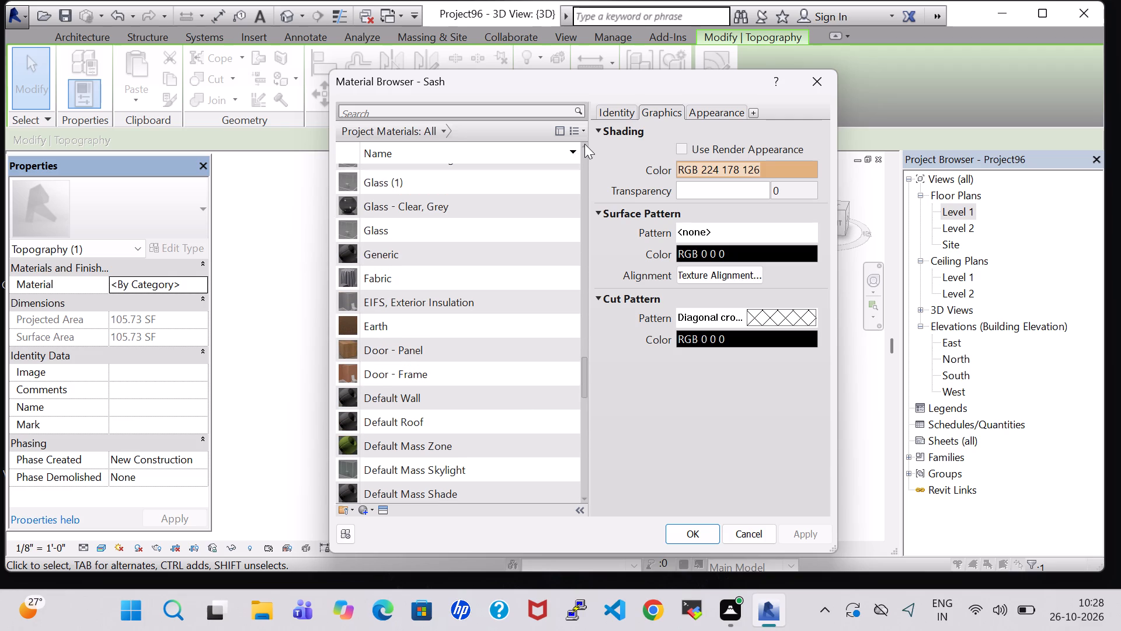
triple_click(584, 144)
click(584, 144)
triple_click(584, 144)
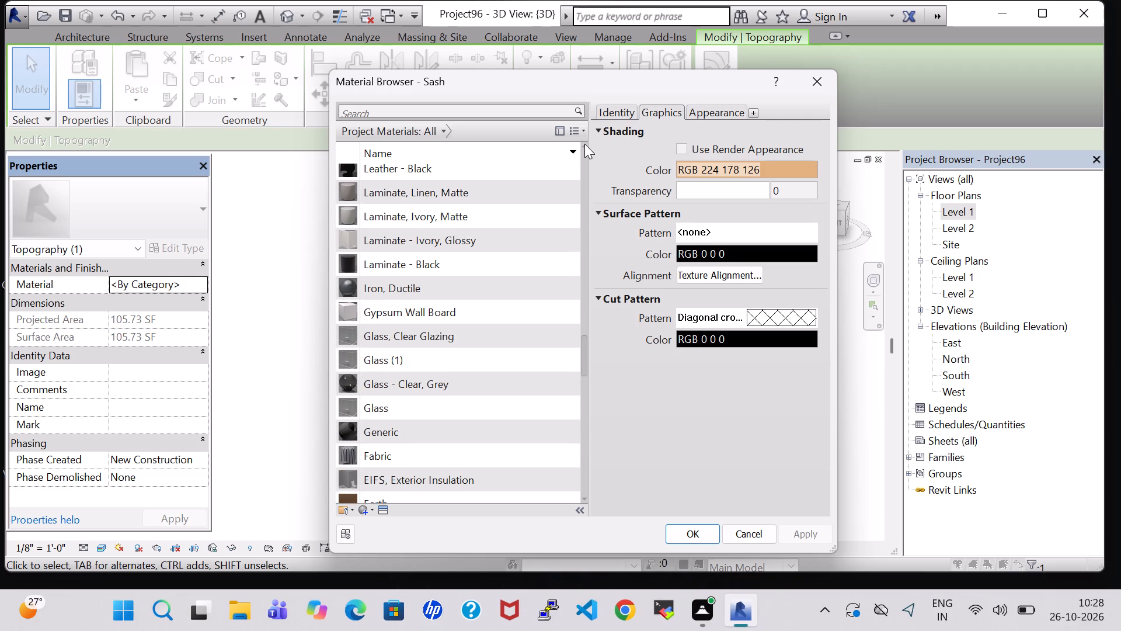
triple_click(584, 144)
triple_click(584, 144)
triple_click(584, 144)
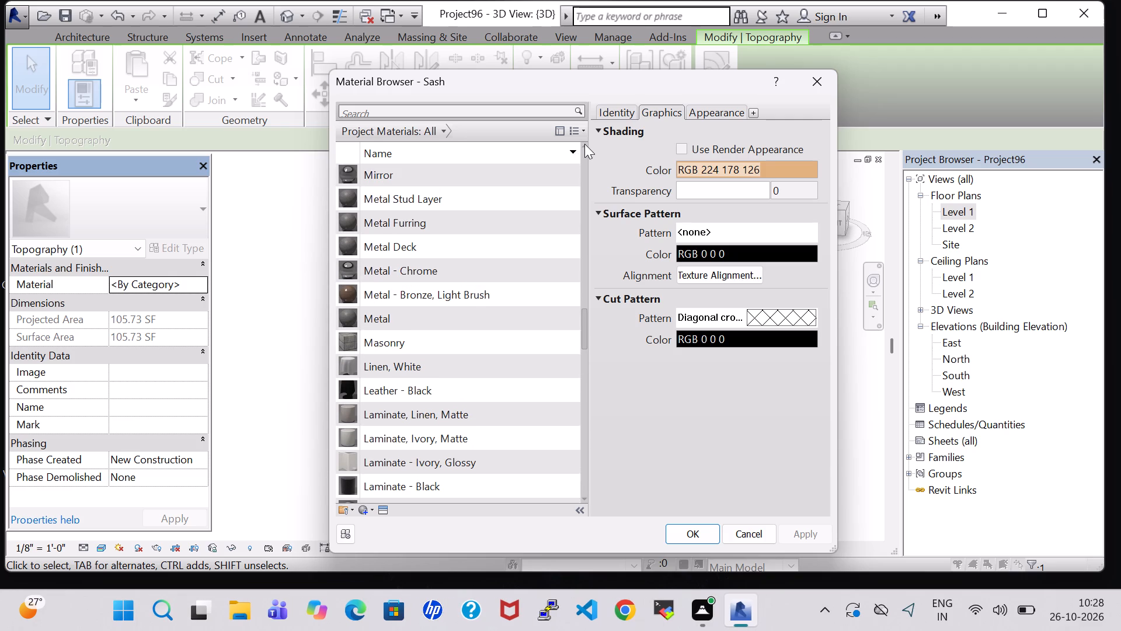
triple_click(584, 144)
triple_click(584, 144)
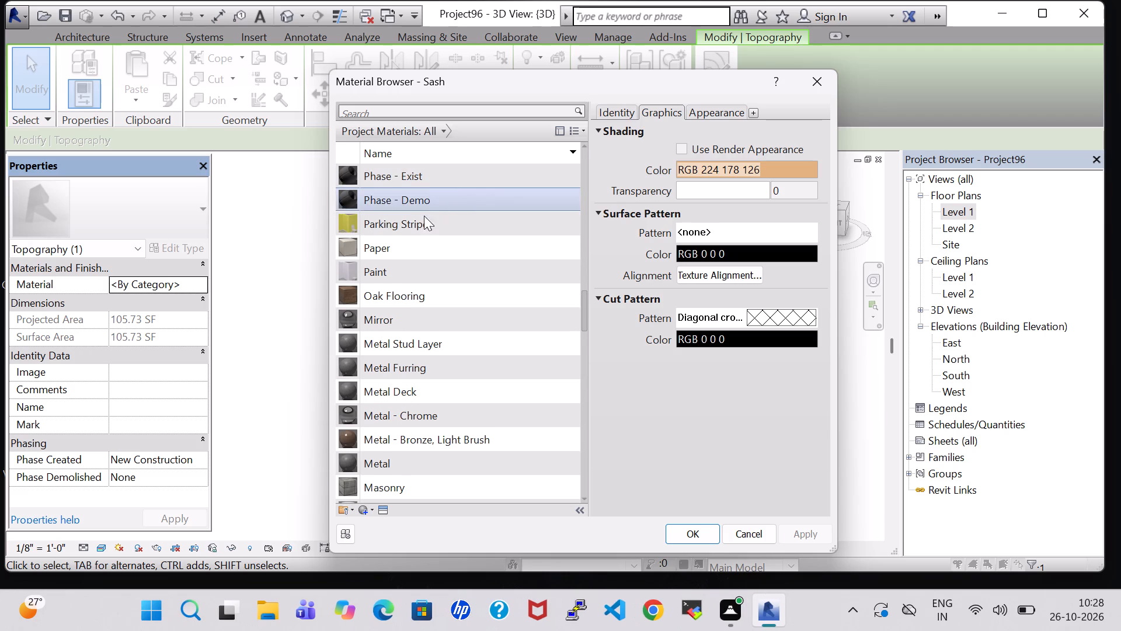
click(422, 222)
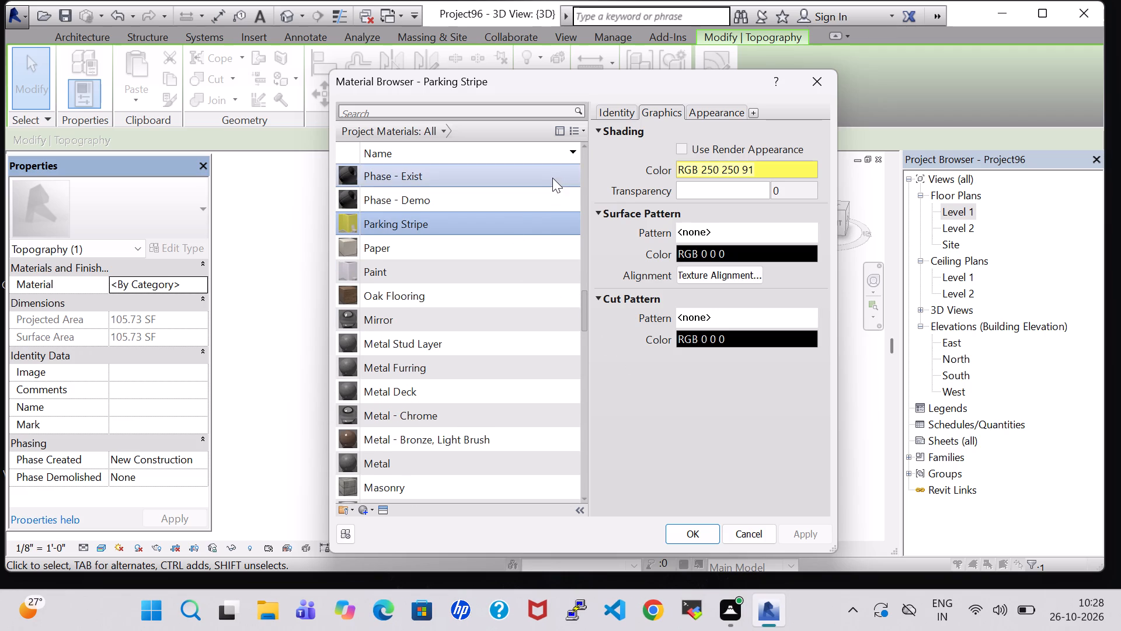
triple_click(584, 148)
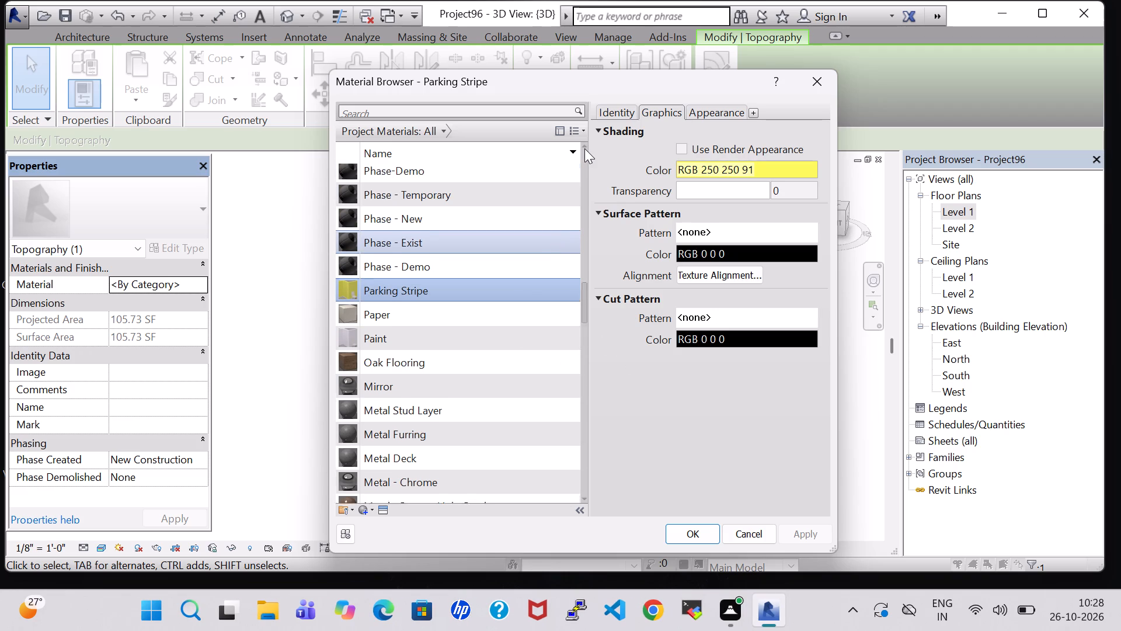
triple_click(584, 148)
triple_click(584, 148)
click(584, 148)
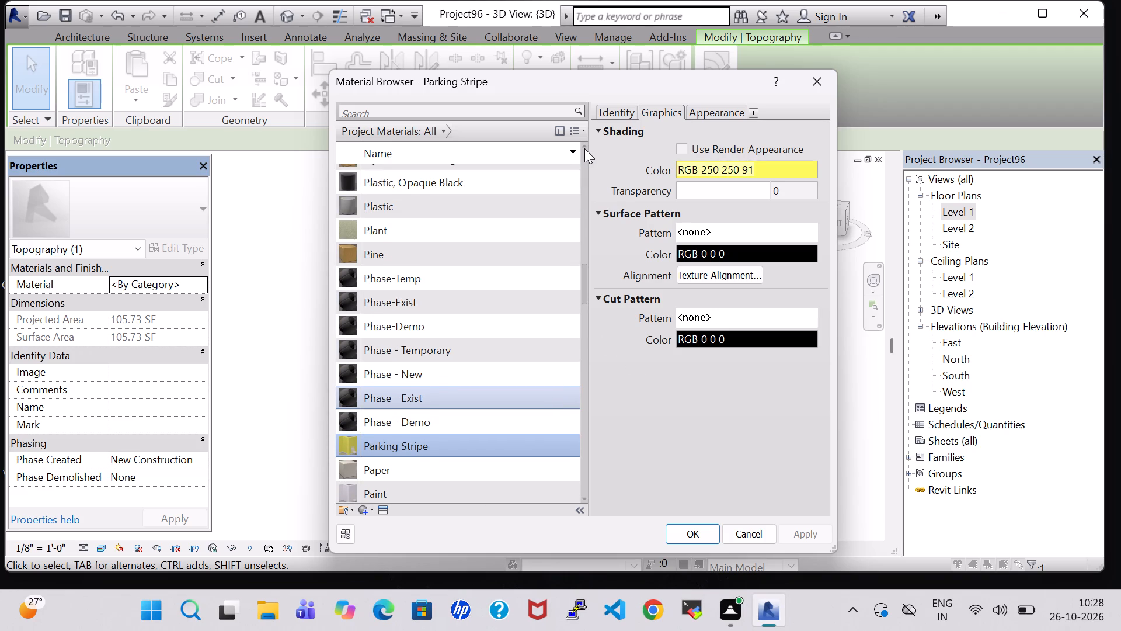
click(584, 148)
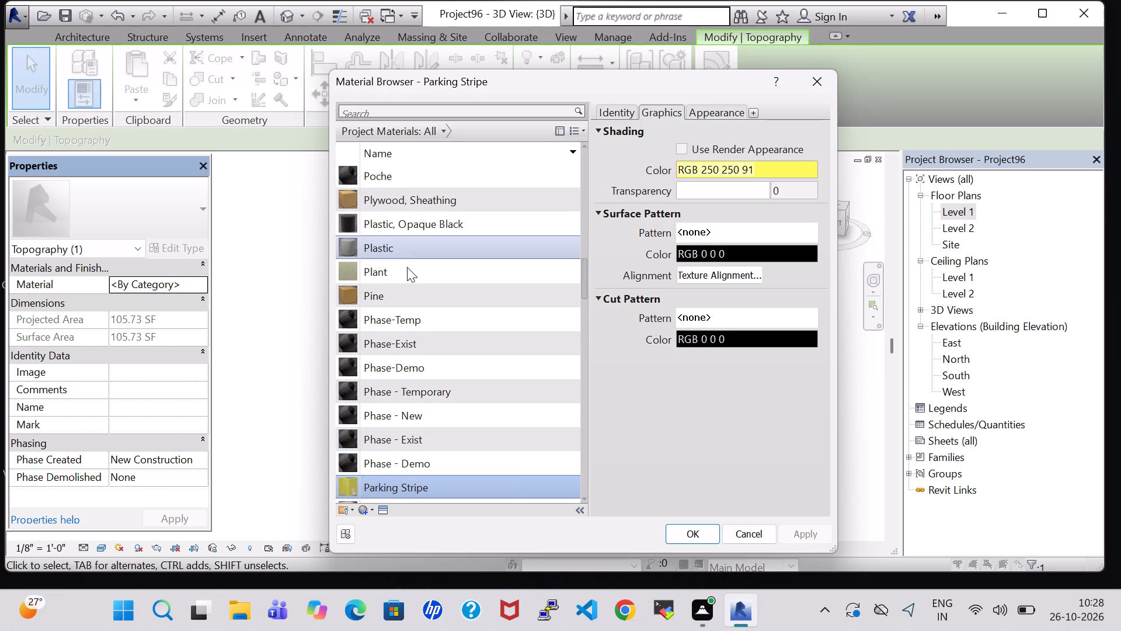
click(407, 271)
click(702, 523)
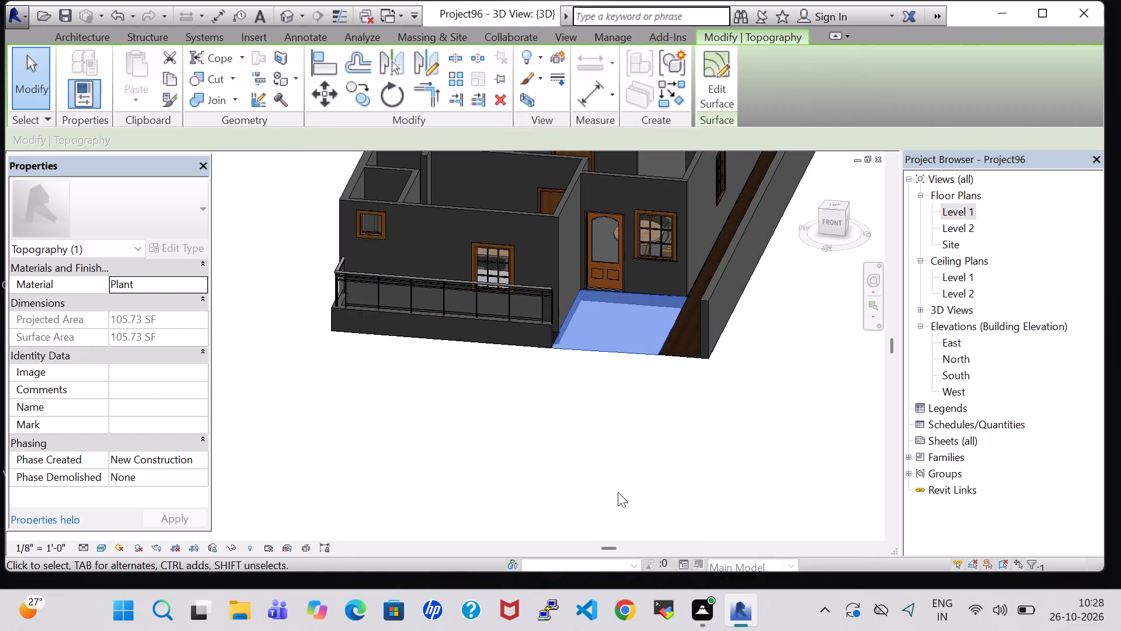
Assign the Plant material to the long toposurface strip running along the house's east side.
click(607, 474)
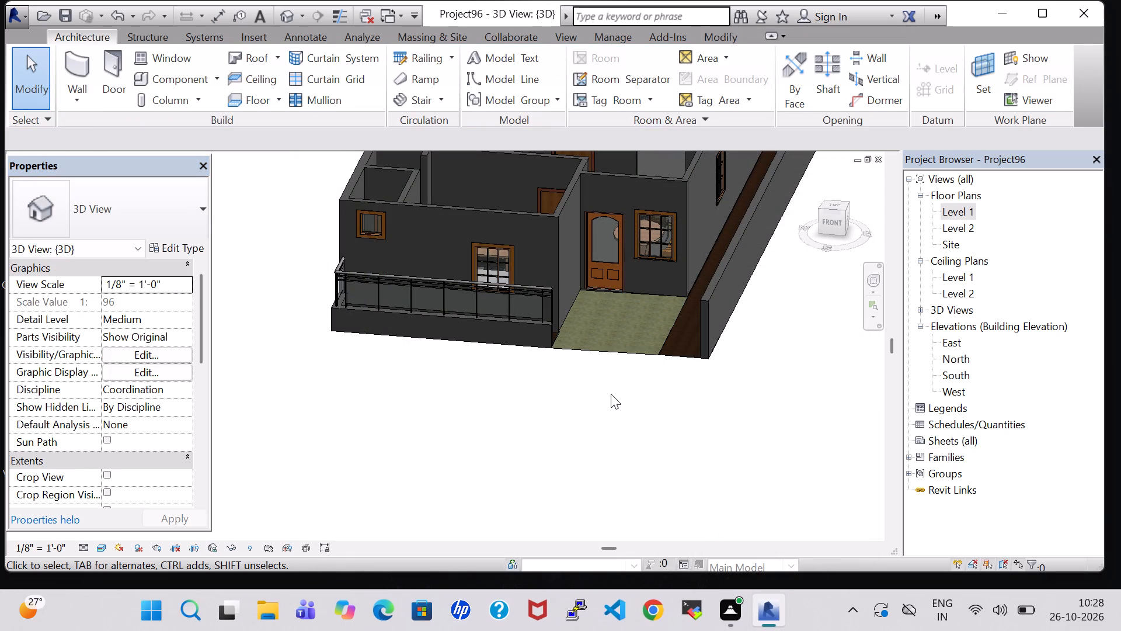
click(684, 356)
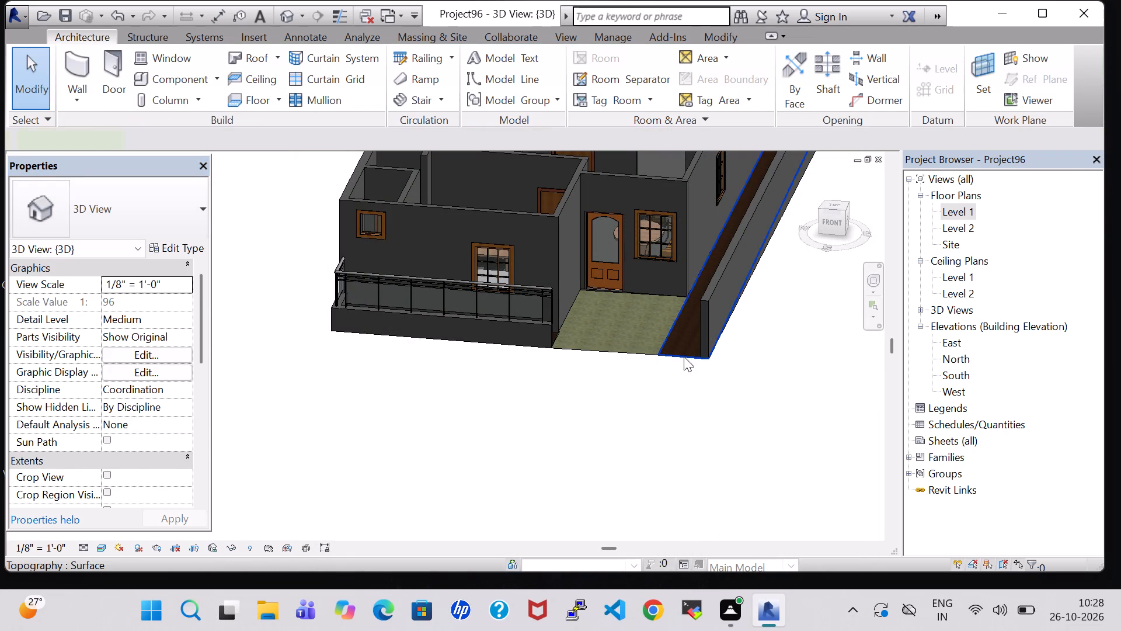
click(204, 282)
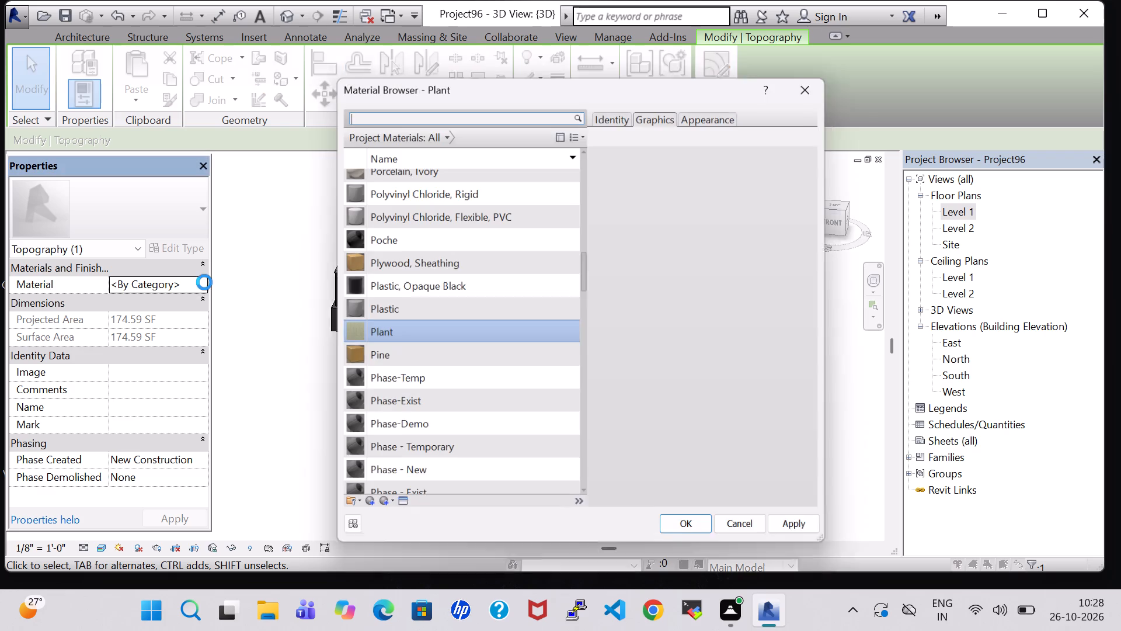
click(685, 537)
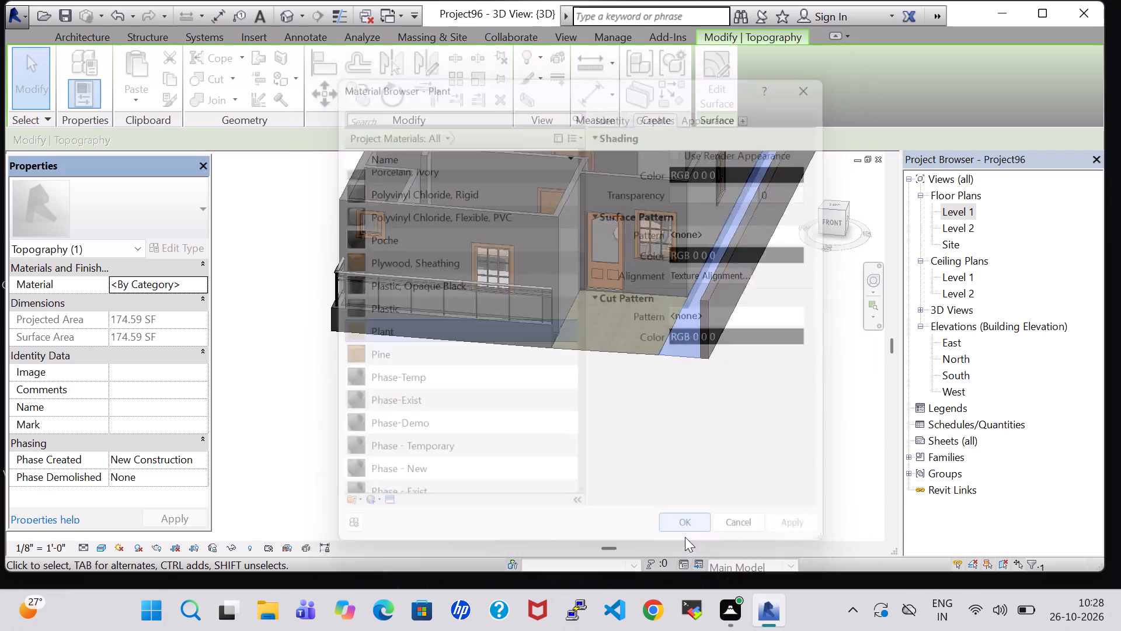
click(633, 445)
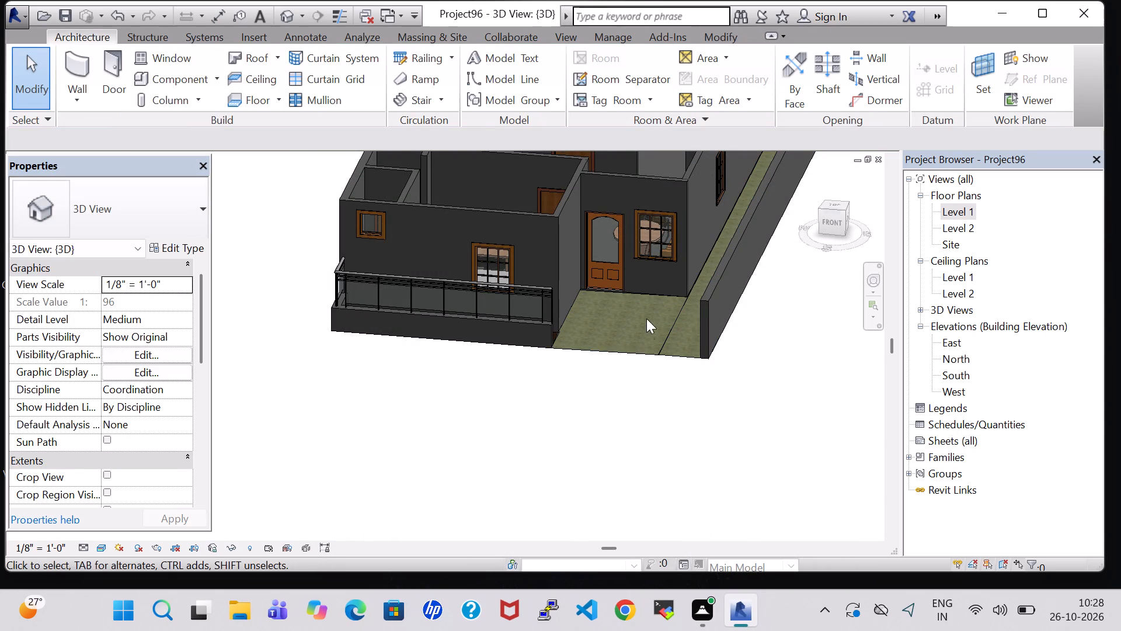
Assign the Plant material to the narrow toposurface between the front bedroom wall and the glass railing.
shift+middle_drag(645, 310, 679, 372)
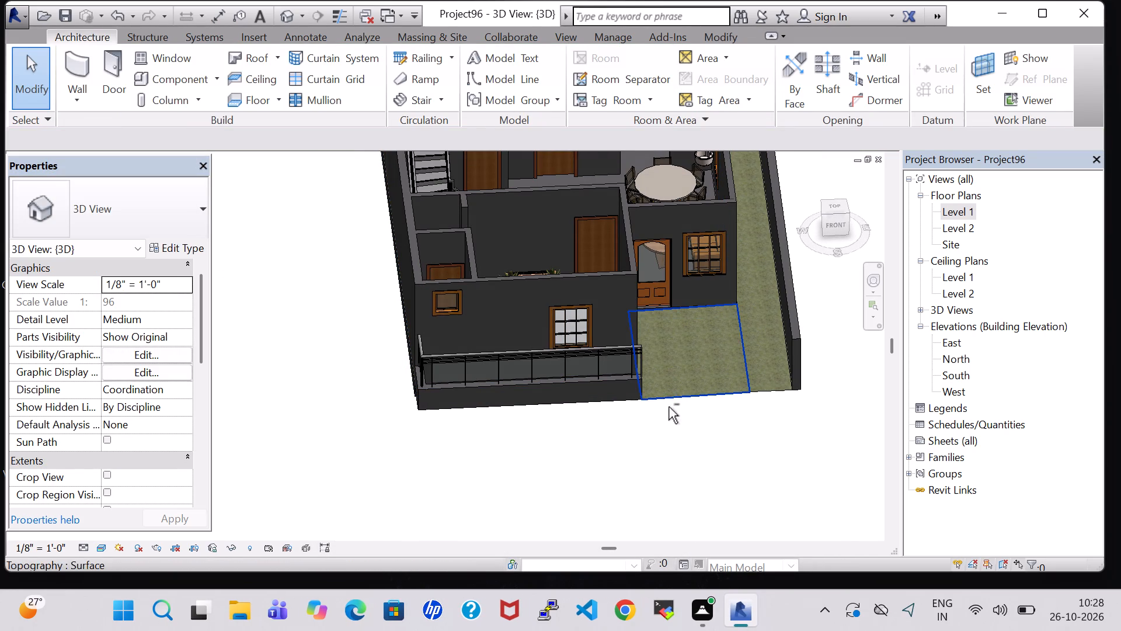
shift+middle_drag(690, 365, 633, 496)
shift+scroll(671, 430, up, 1)
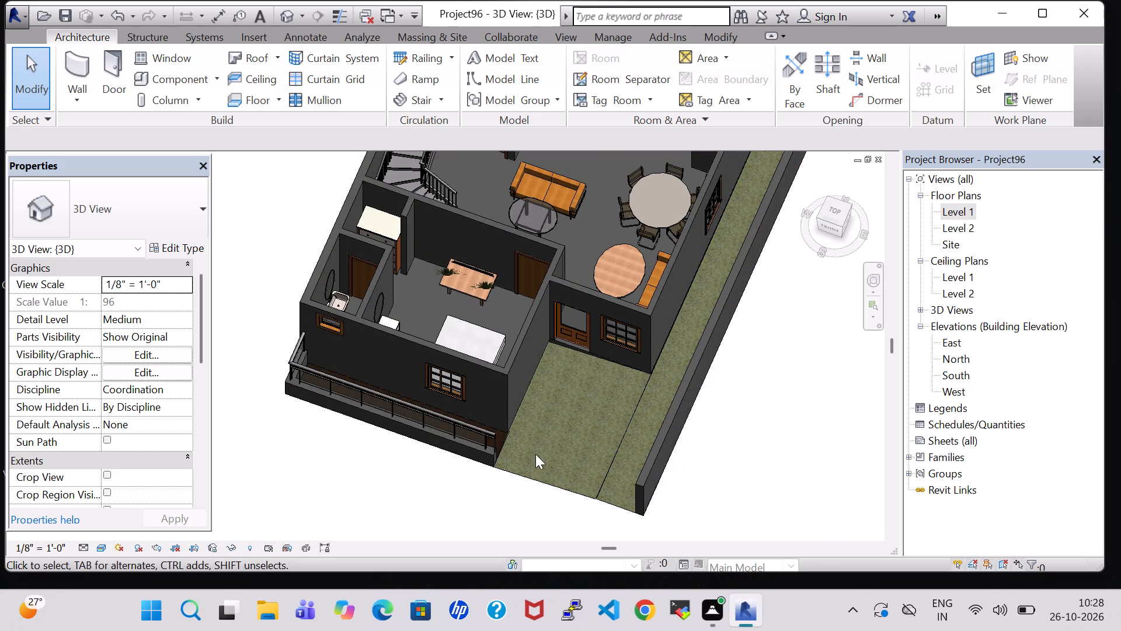
click(501, 446)
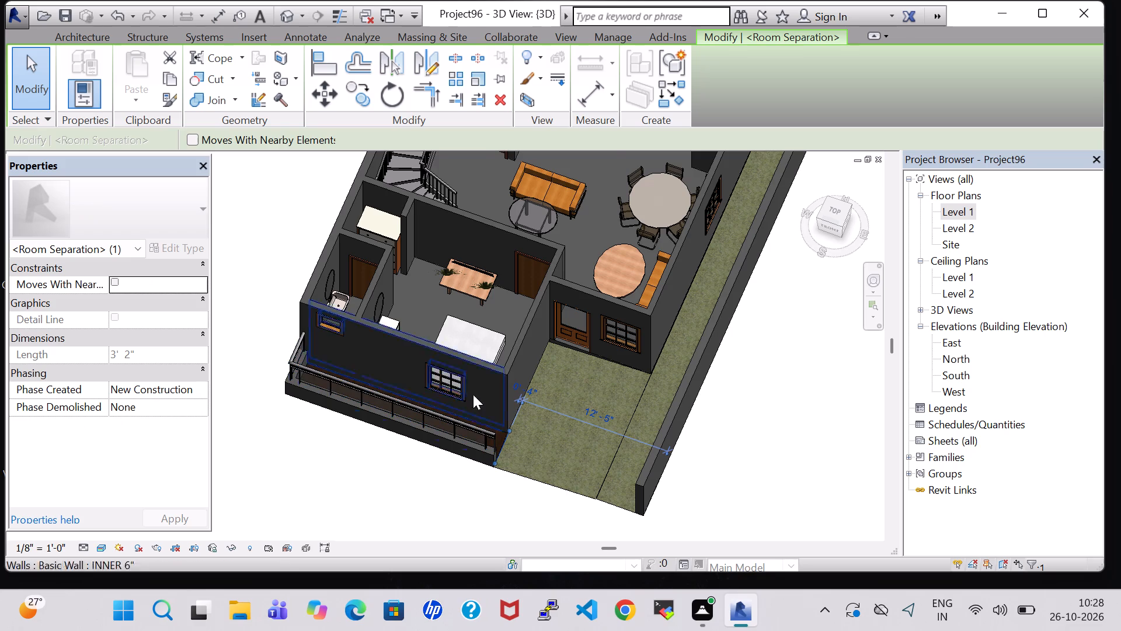
shift+middle_drag(484, 352, 511, 453)
click(489, 446)
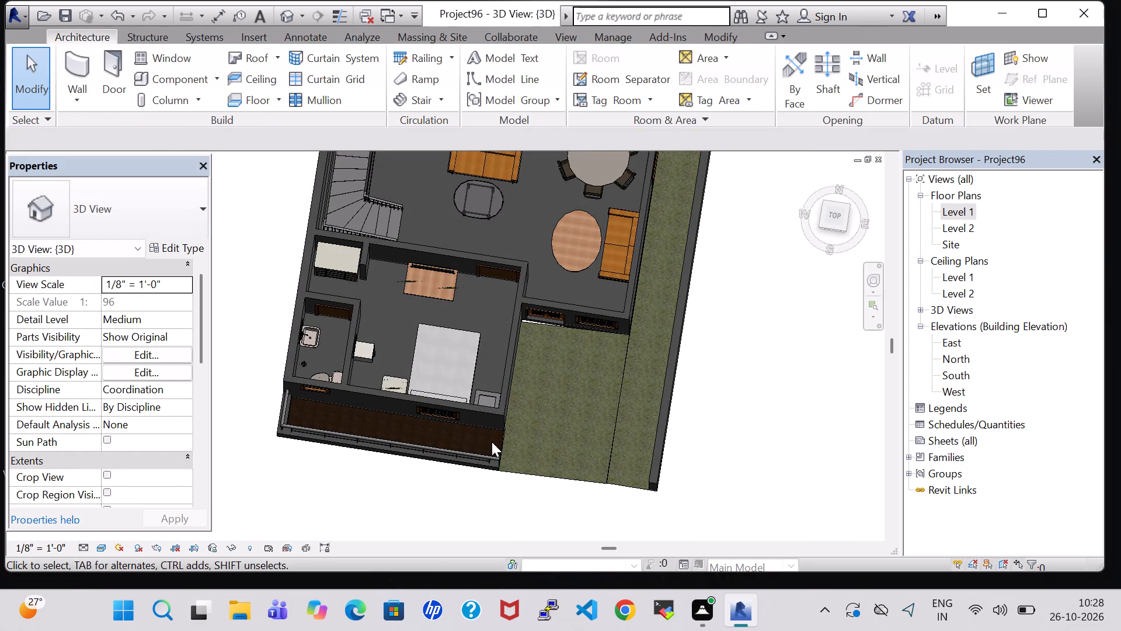
click(485, 432)
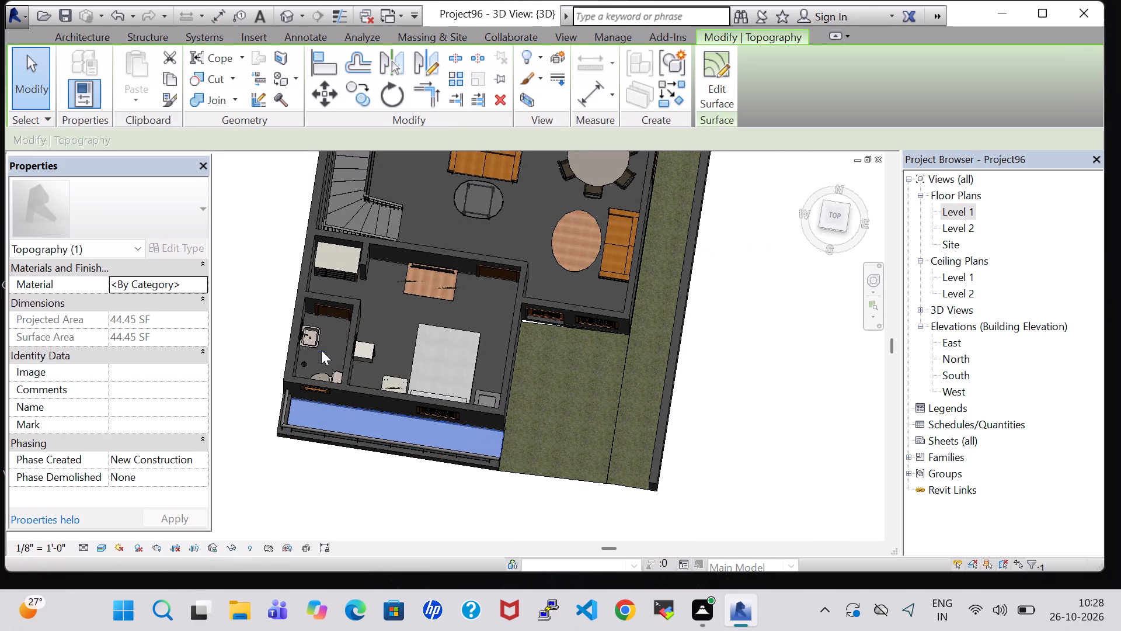
click(200, 280)
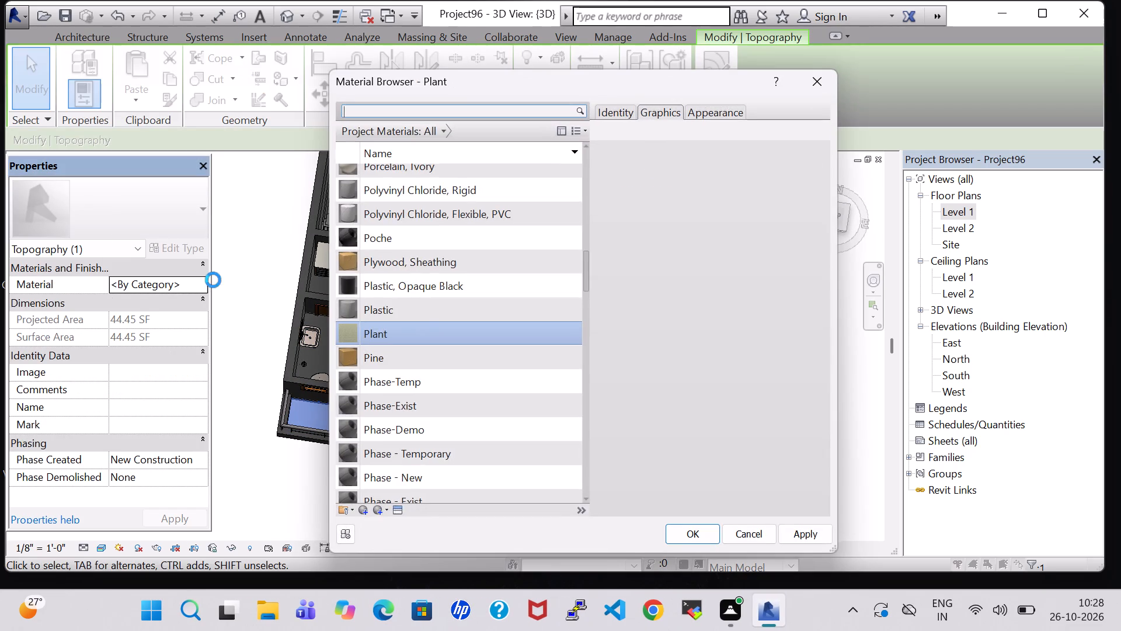
scroll(398, 283, up, 2)
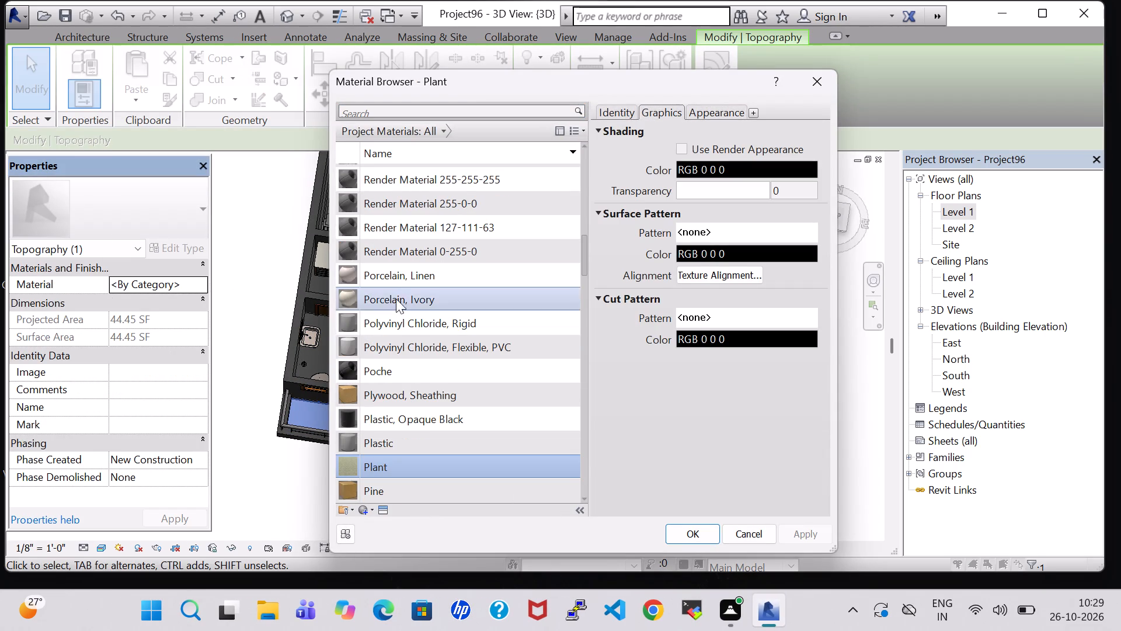
scroll(397, 325, up, 6)
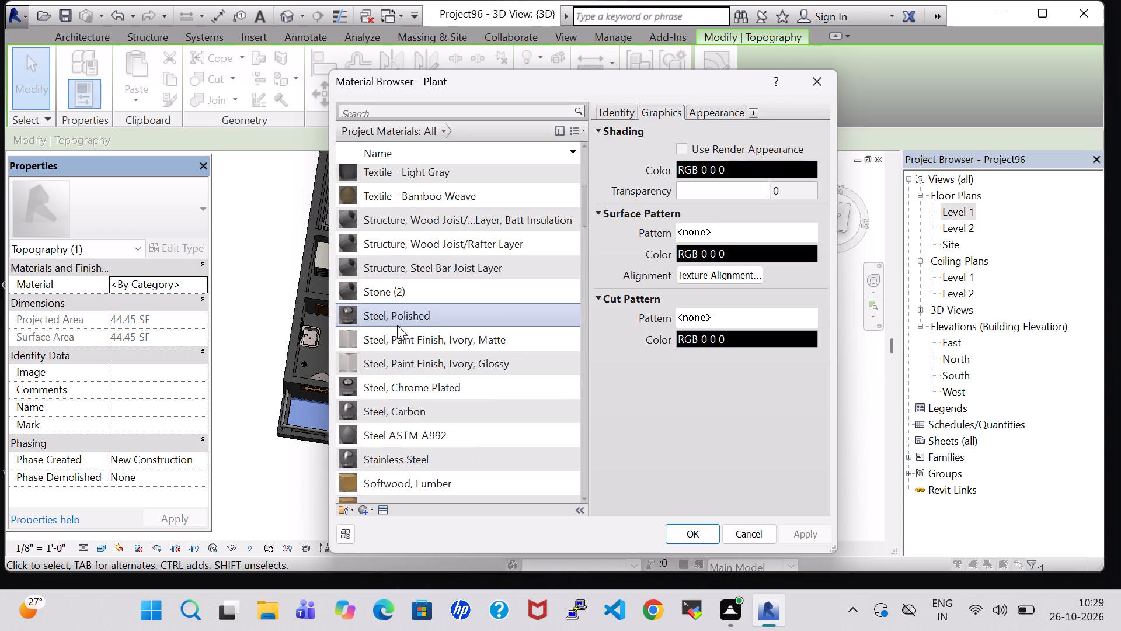
scroll(397, 325, up, 10)
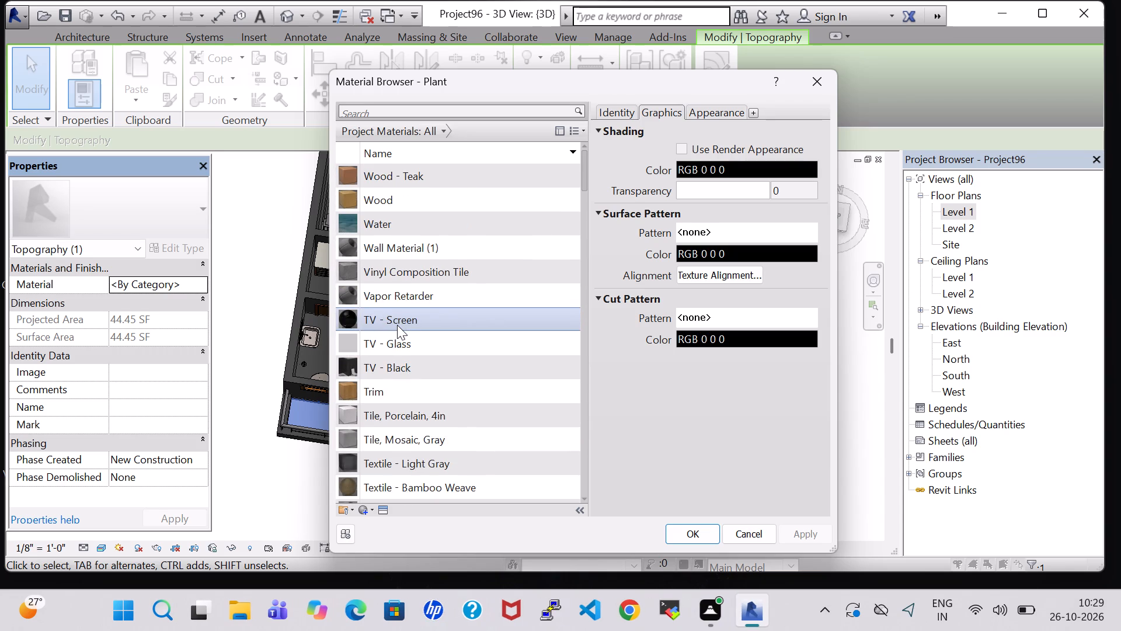
scroll(413, 302, down, 2)
scroll(436, 292, up, 8)
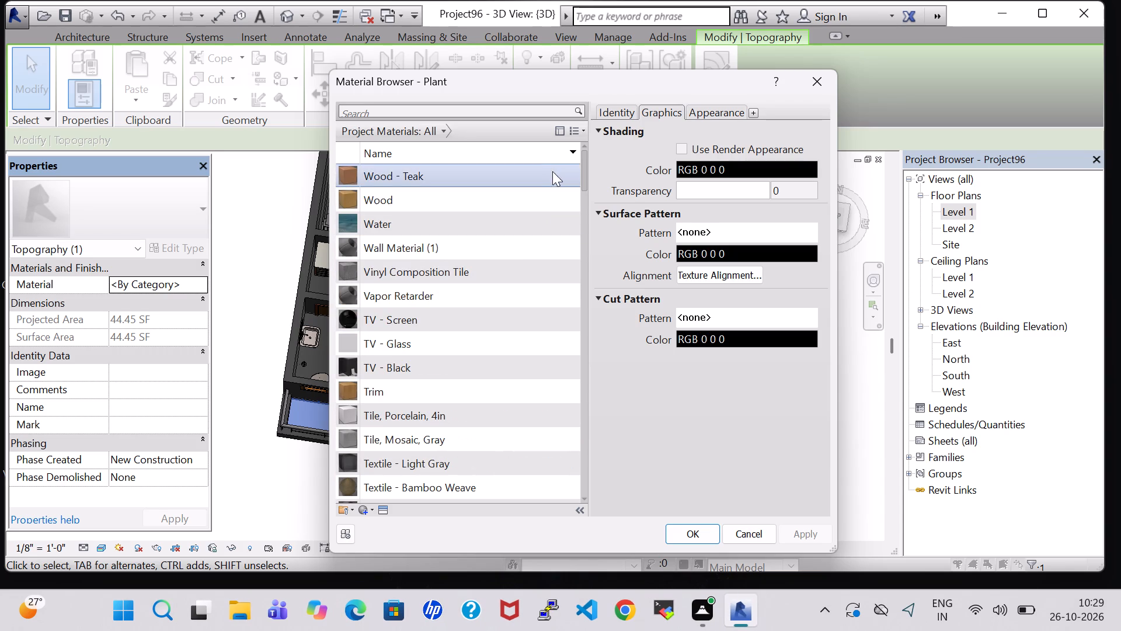
click(578, 133)
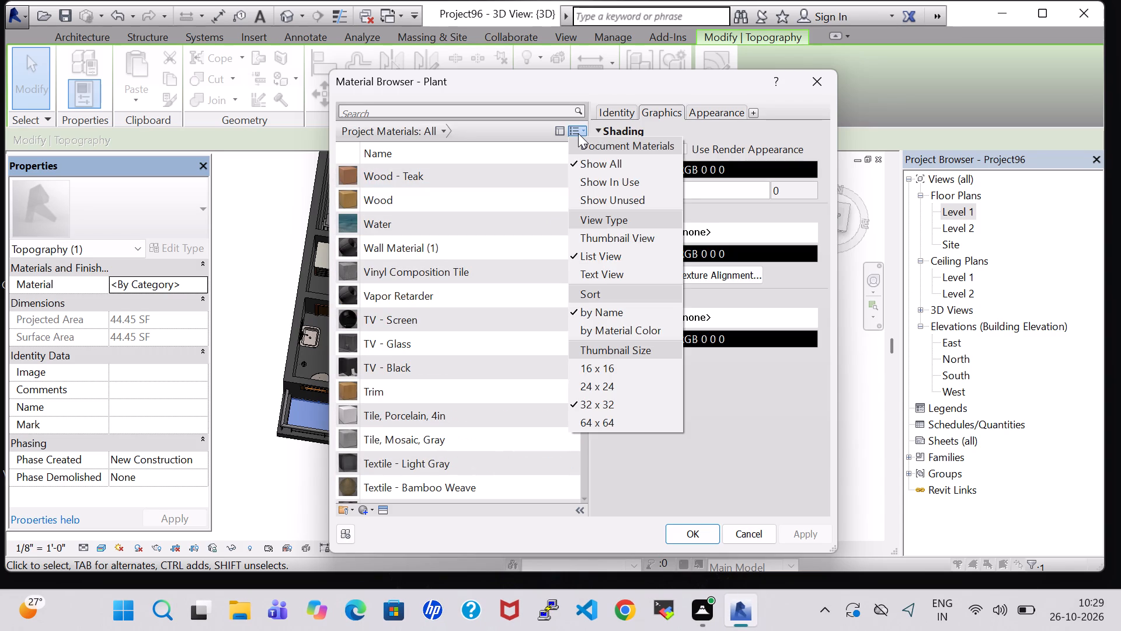
click(578, 133)
click(507, 197)
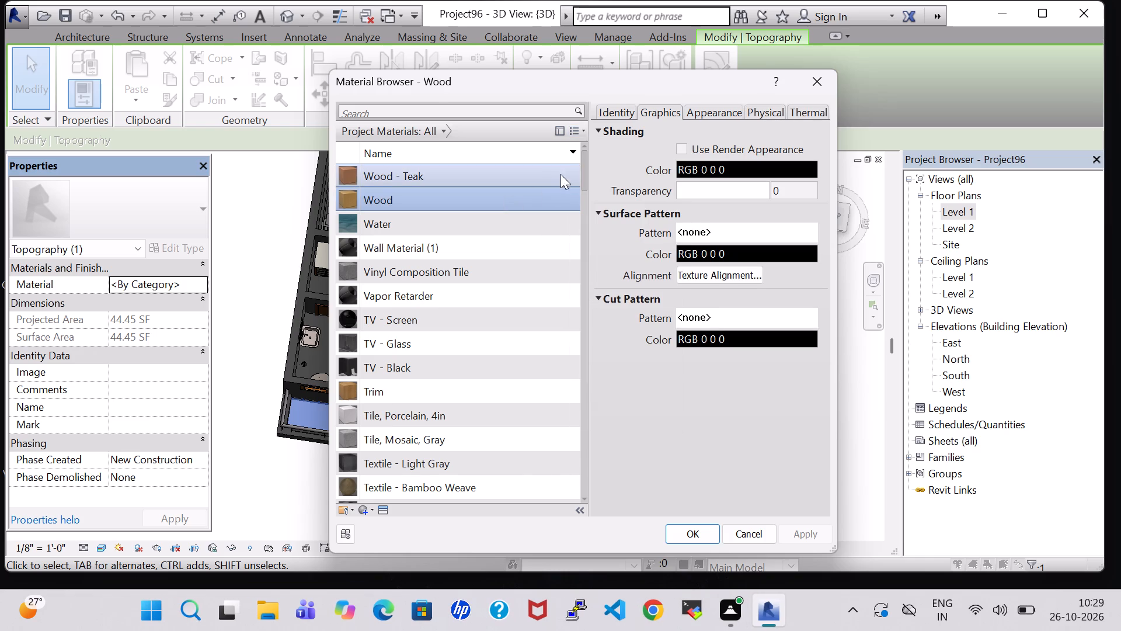
drag(582, 164, 595, 509)
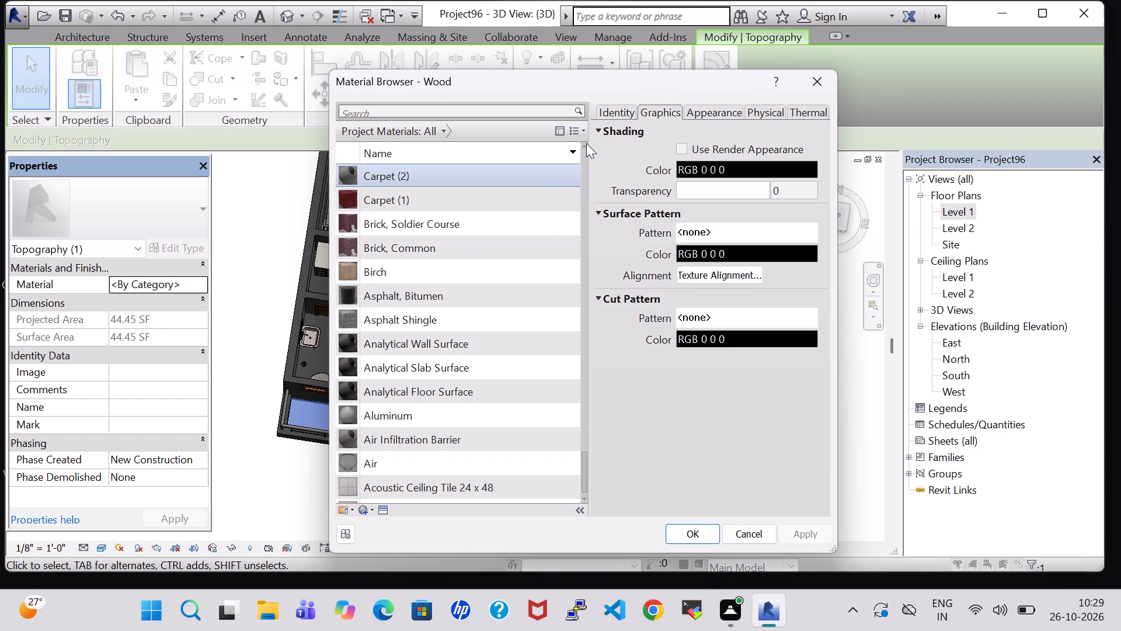
scroll(490, 231, up, 2)
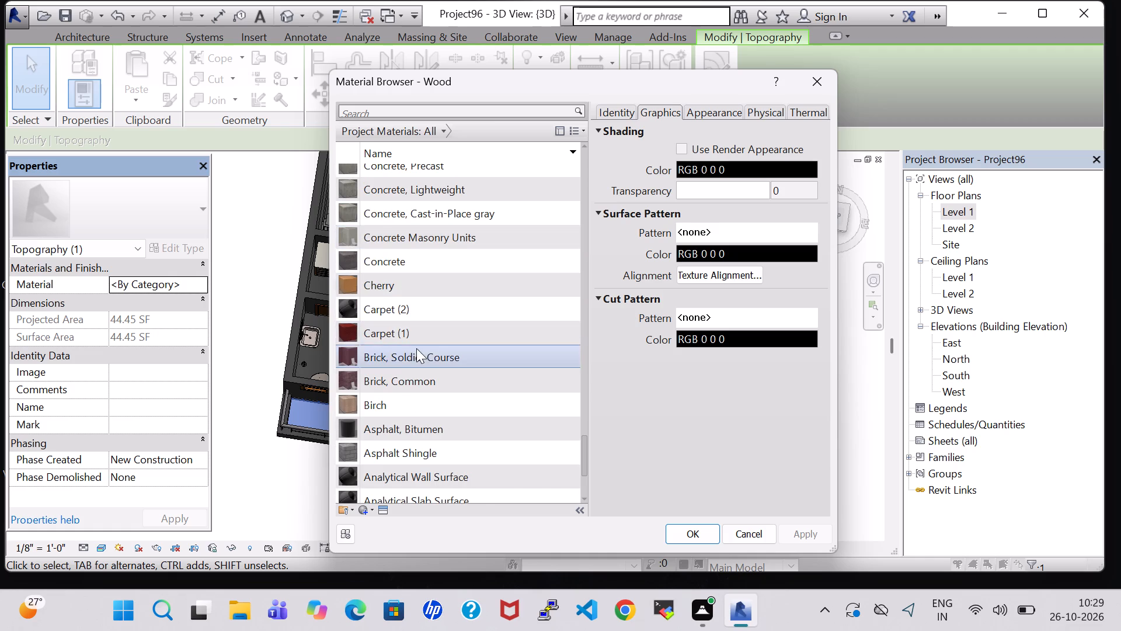
scroll(388, 261, up, 4)
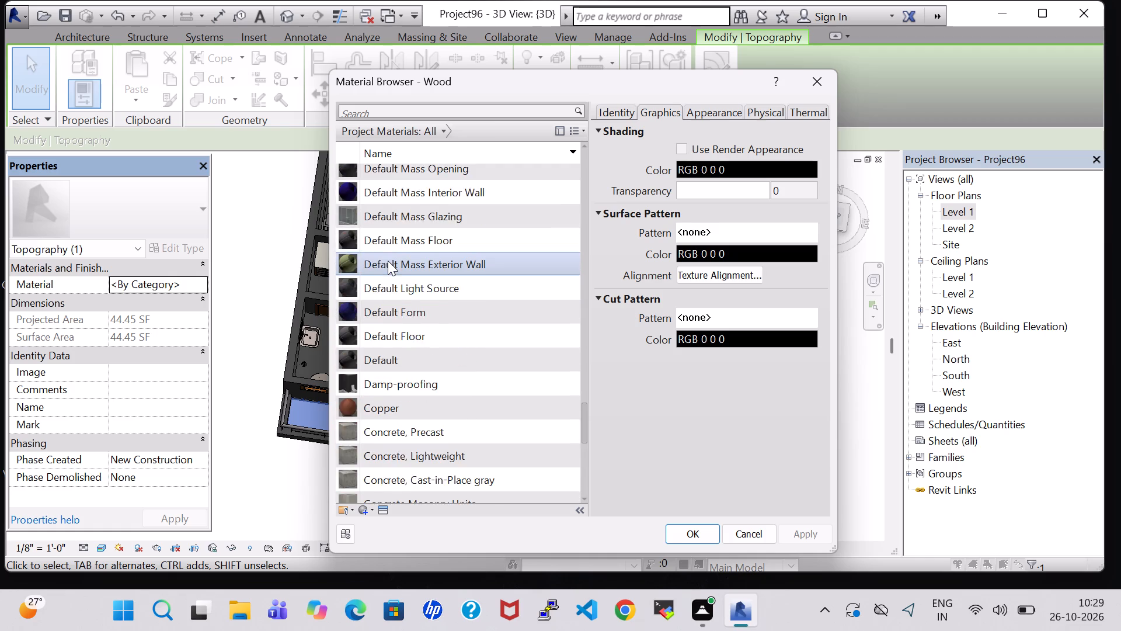
scroll(388, 261, up, 5)
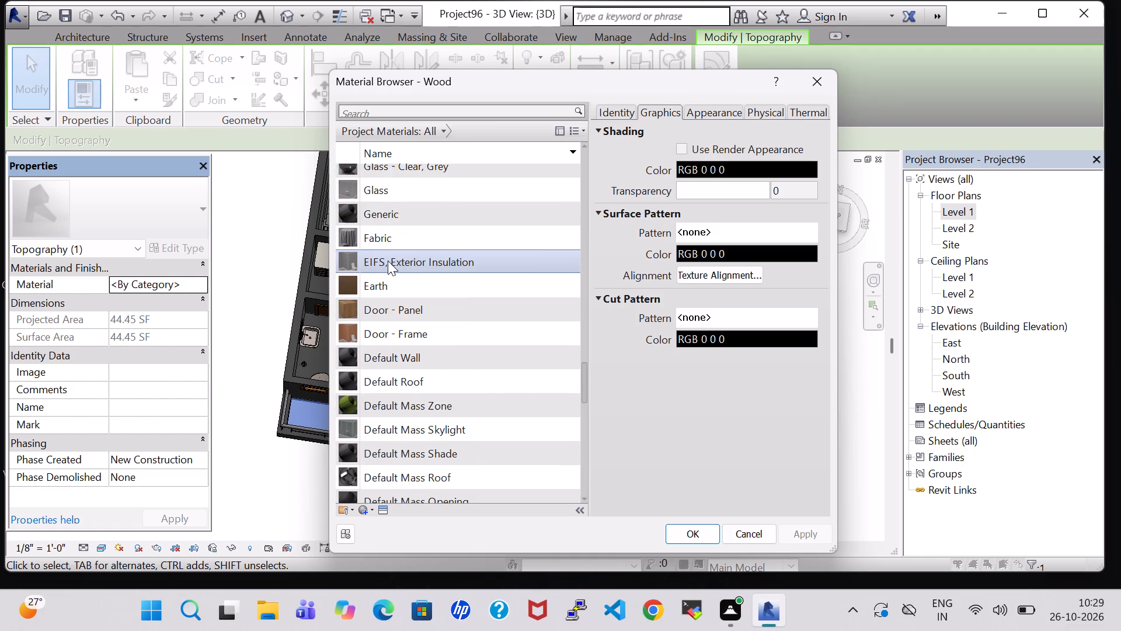
scroll(388, 261, up, 6)
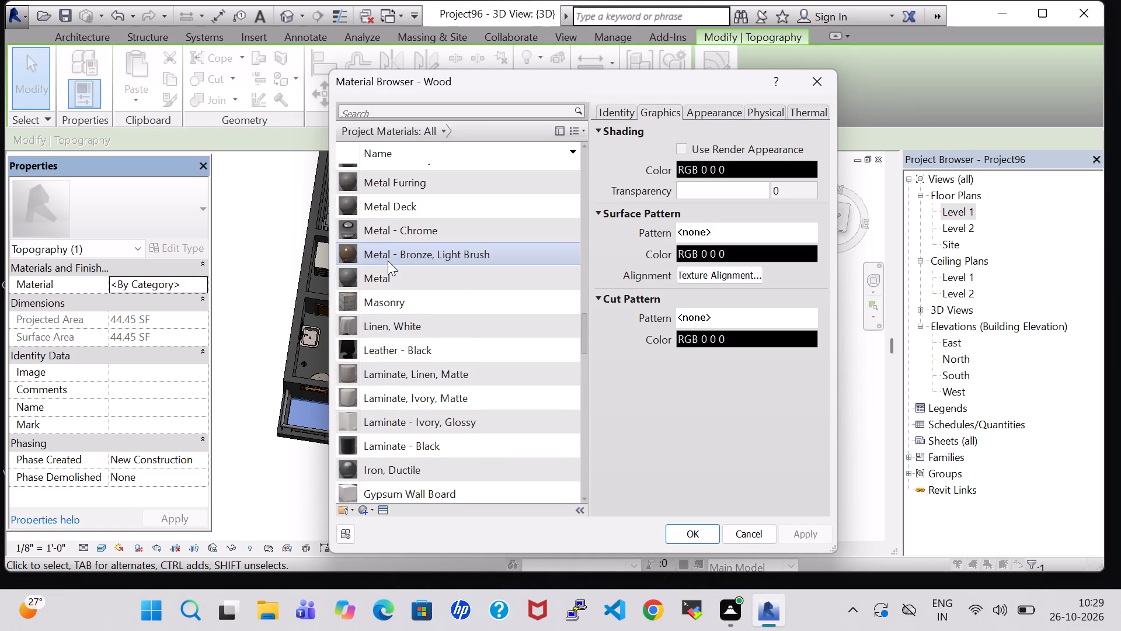
scroll(388, 261, up, 2)
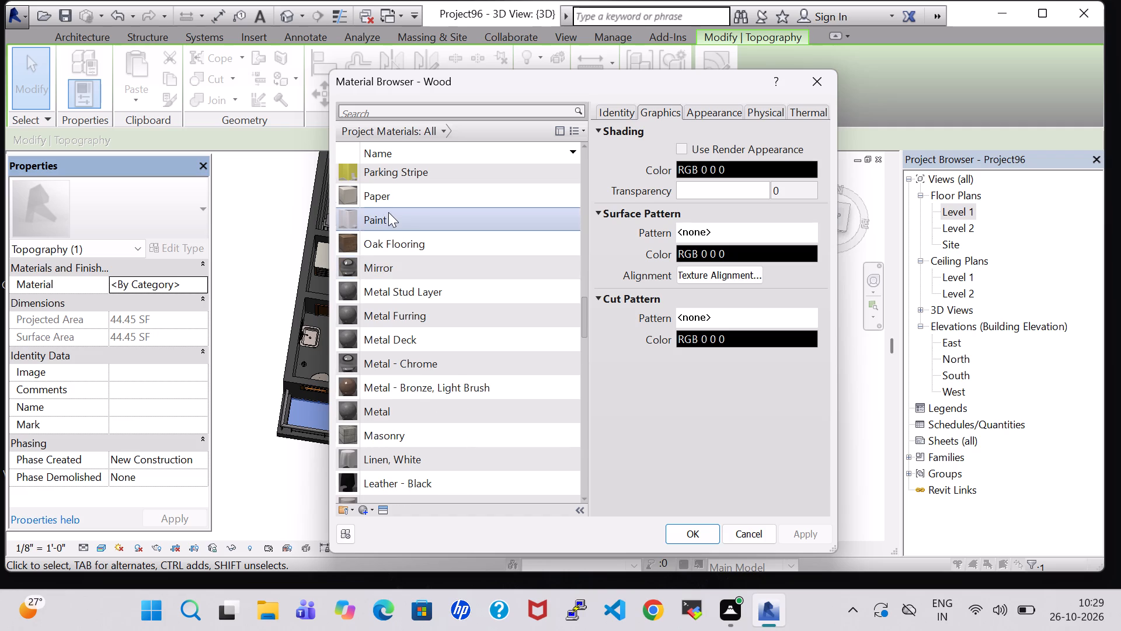
scroll(388, 212, up, 2)
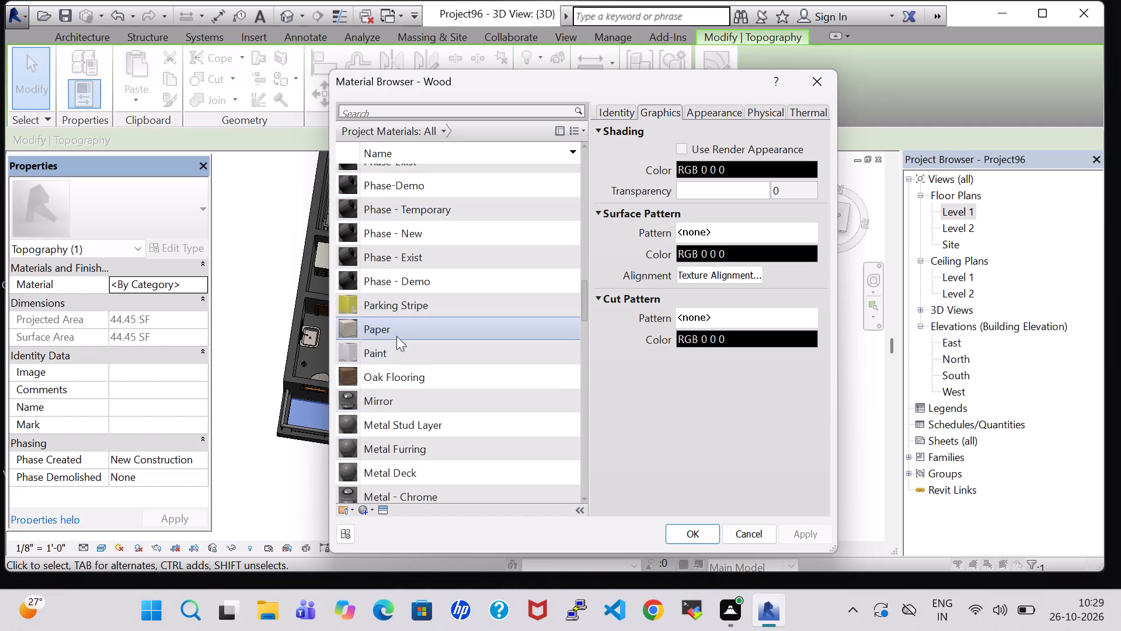
scroll(394, 286, up, 3)
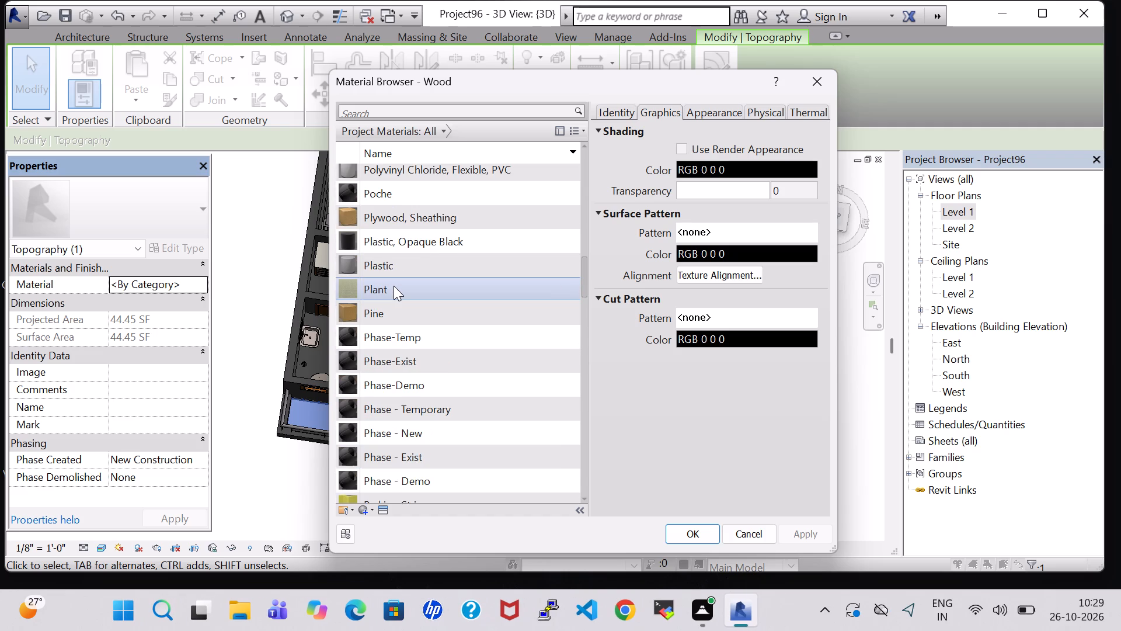
scroll(394, 286, up, 2)
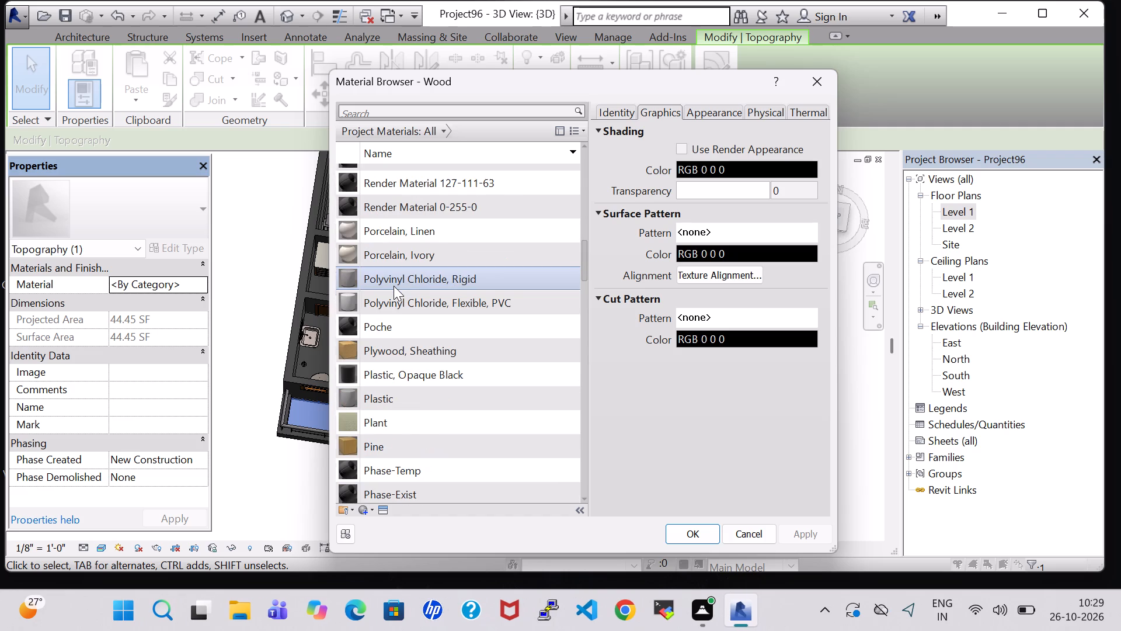
scroll(394, 286, up, 1)
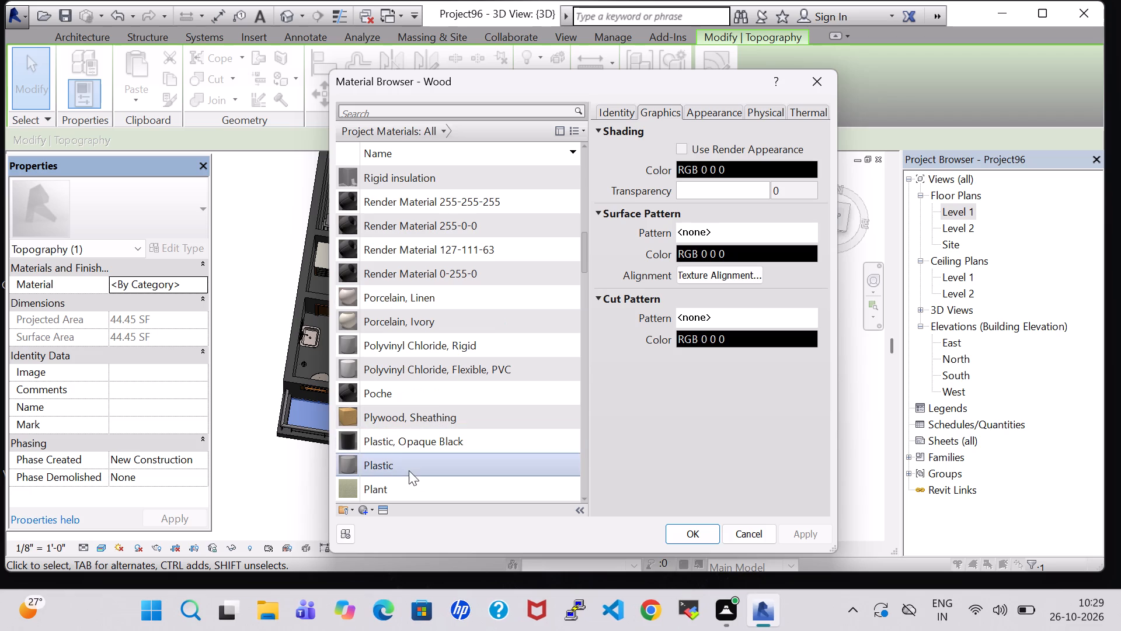
click(413, 483)
click(700, 534)
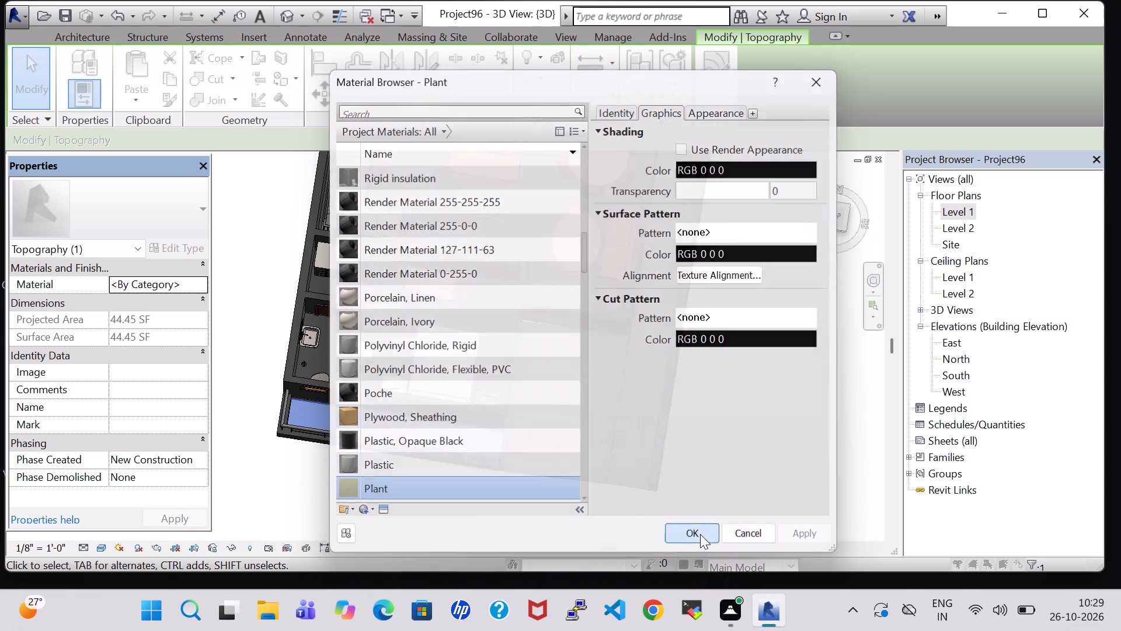
click(738, 433)
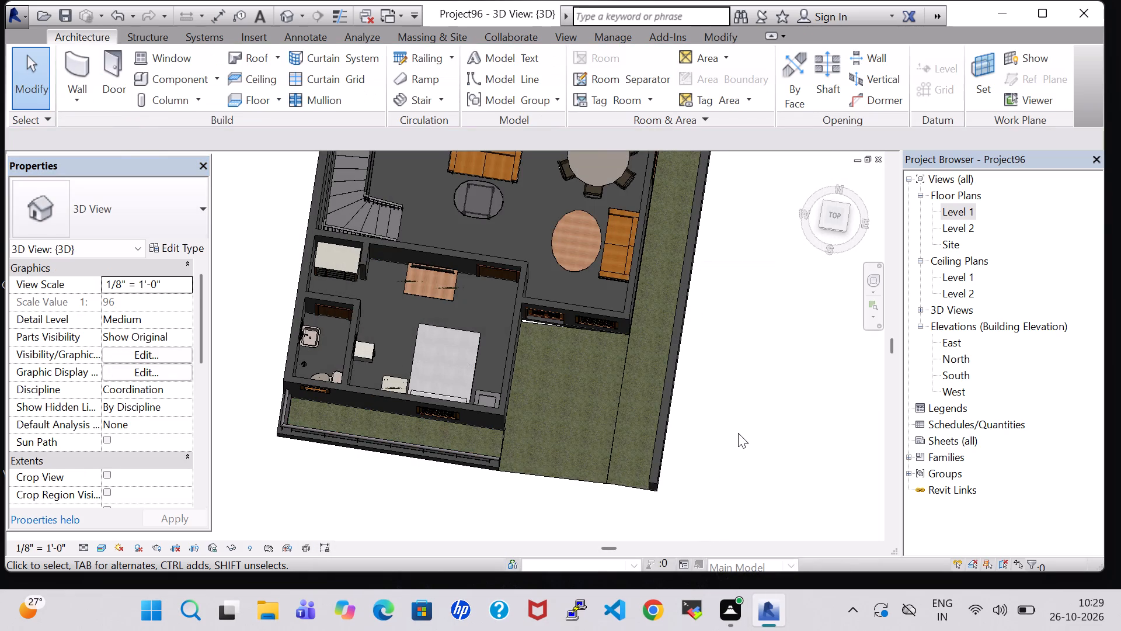
Edit the entrance toposurface, adding a point at elevation 0' 0" at the inner wall corner beside the door to close the gap.
scroll(545, 387, up, 6)
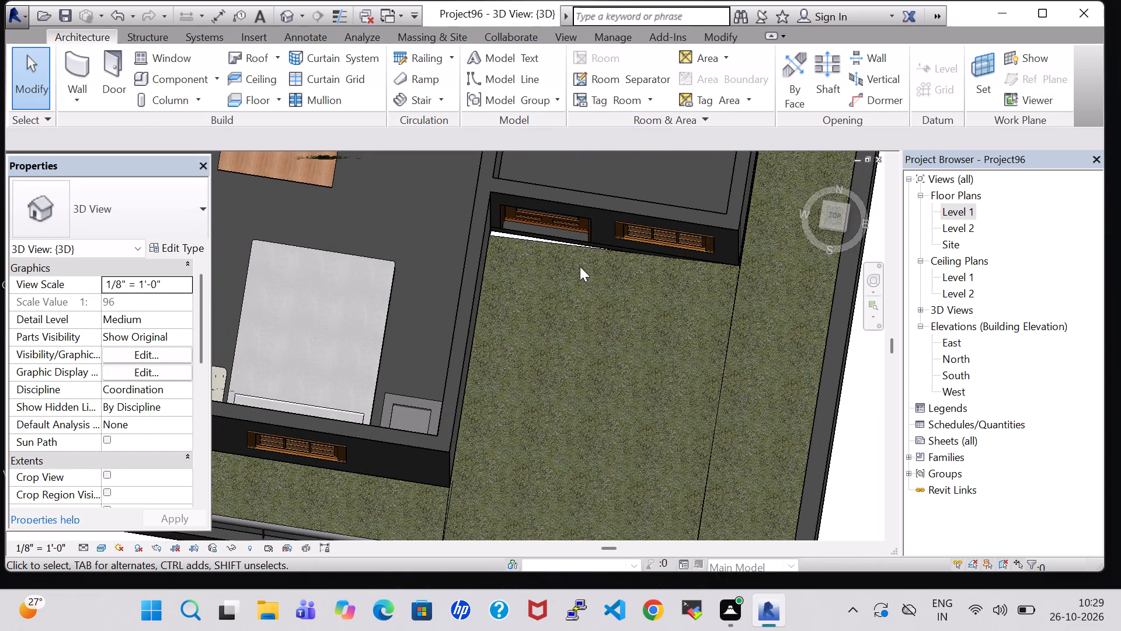
click(570, 248)
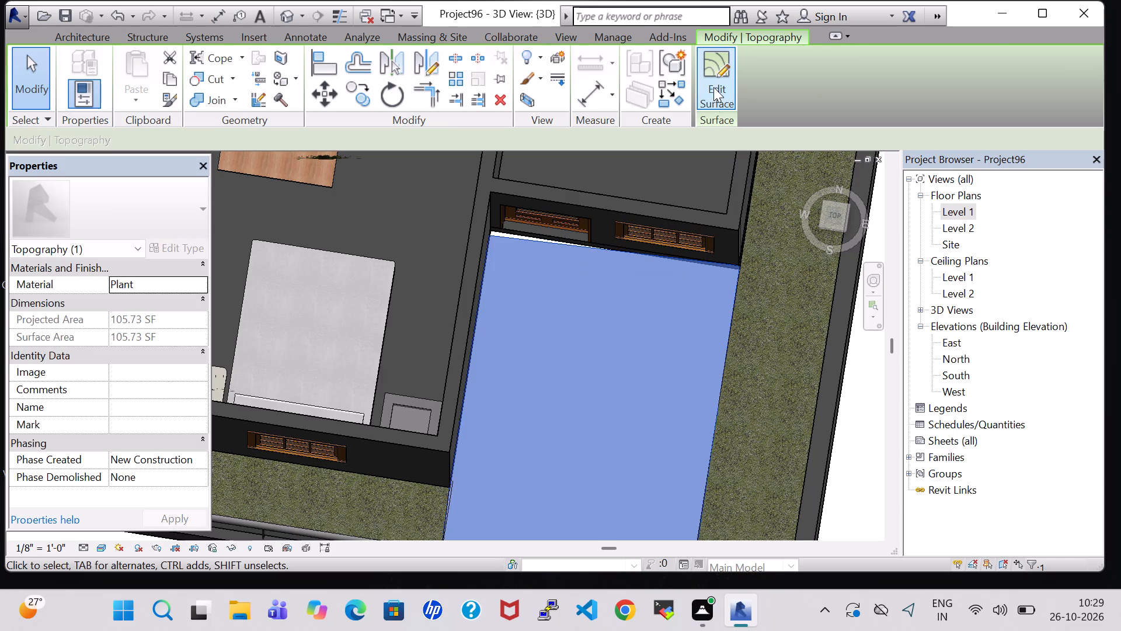
click(713, 87)
click(759, 86)
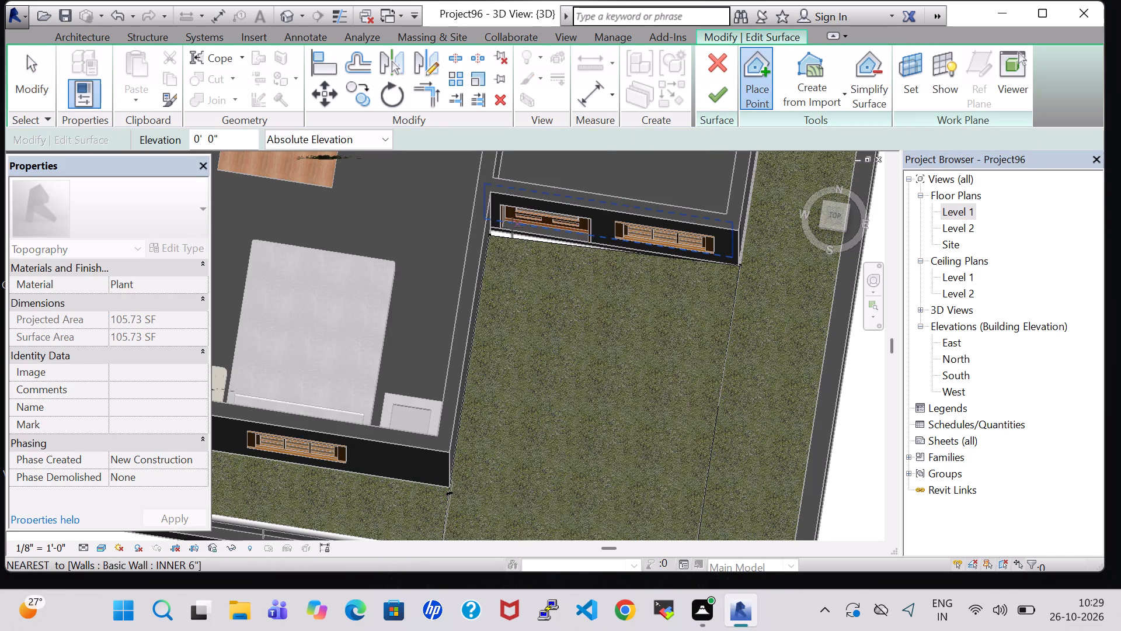
click(492, 230)
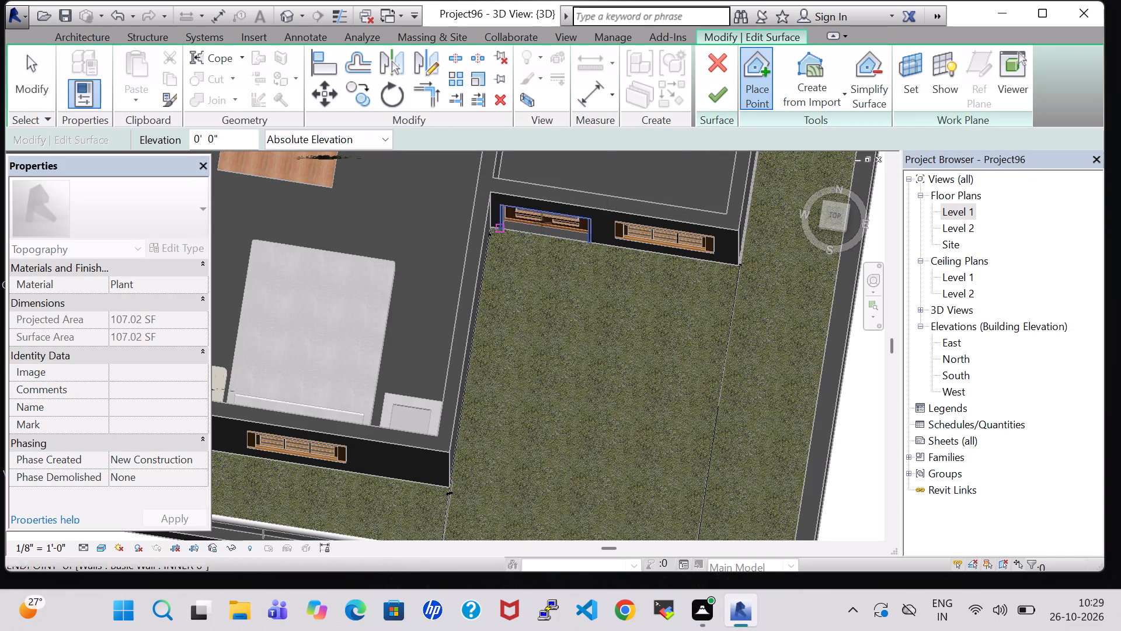
click(712, 81)
scroll(684, 275, down, 1)
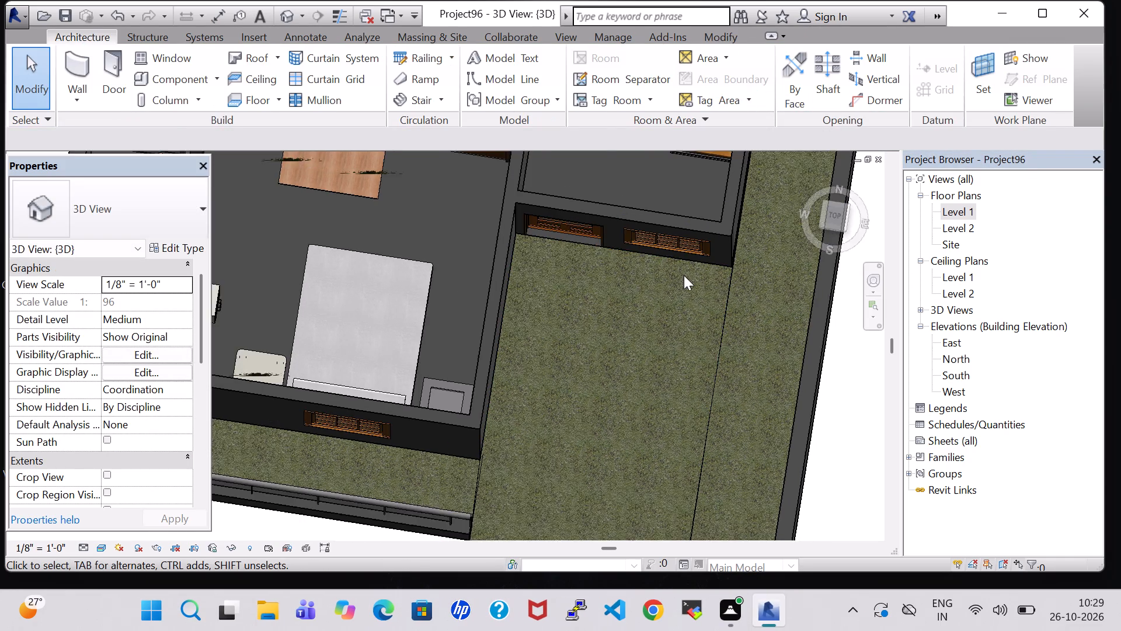
scroll(684, 275, down, 7)
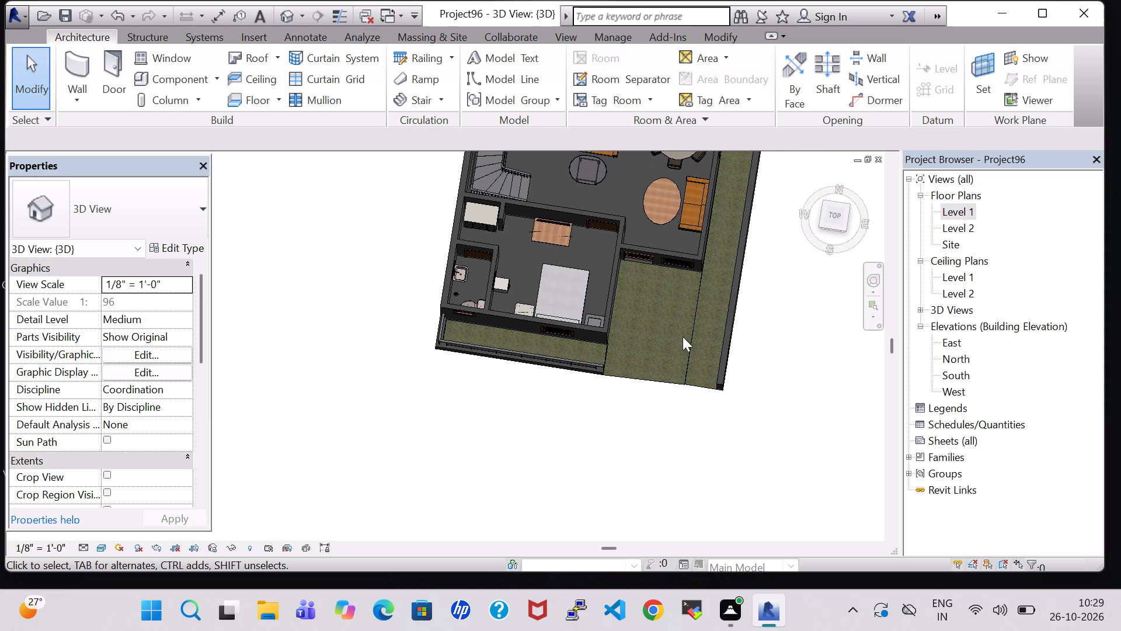
Examine the house in 3D from the front, including the entrance area, glass railing and side yard.
click(829, 251)
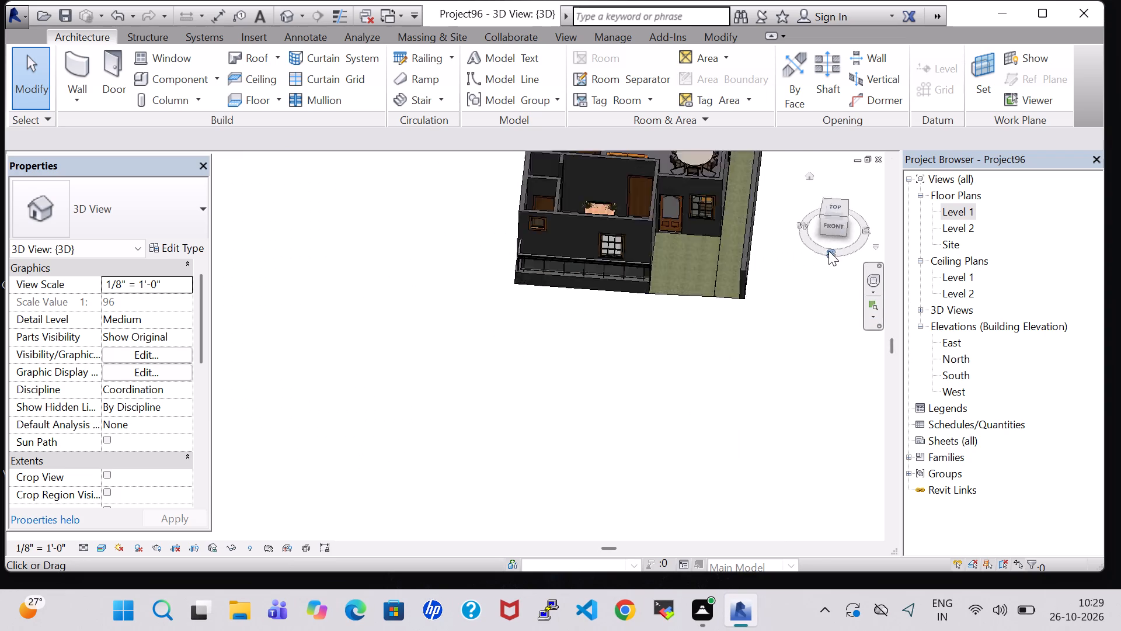
scroll(516, 334, up, 4)
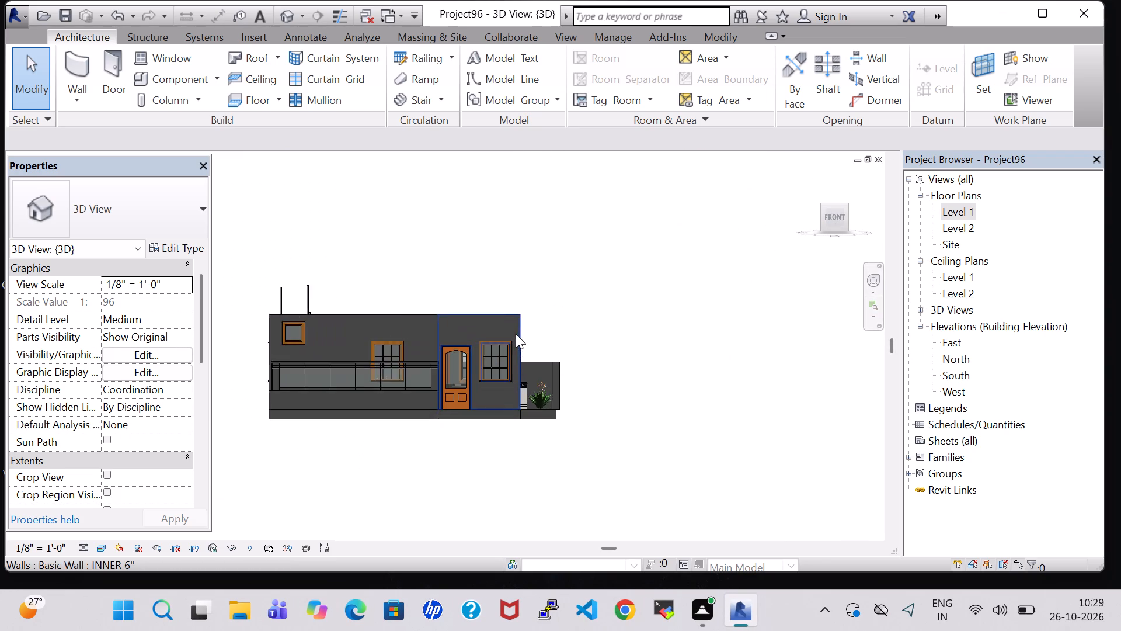
scroll(516, 334, up, 8)
scroll(599, 323, down, 2)
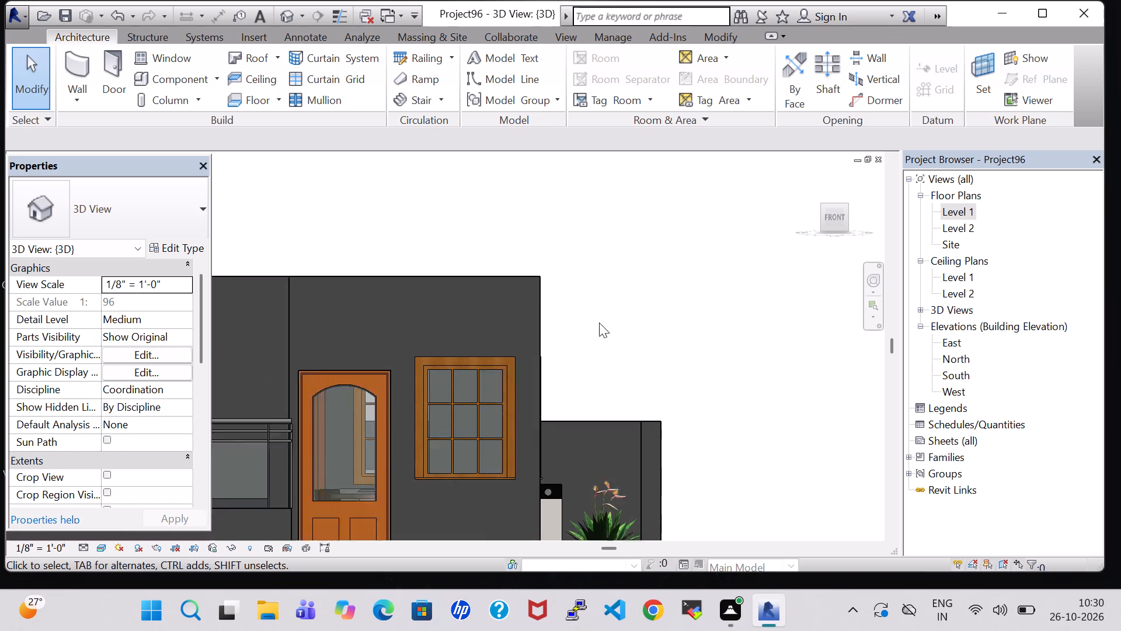
scroll(599, 323, down, 3)
shift+middle_click(605, 327)
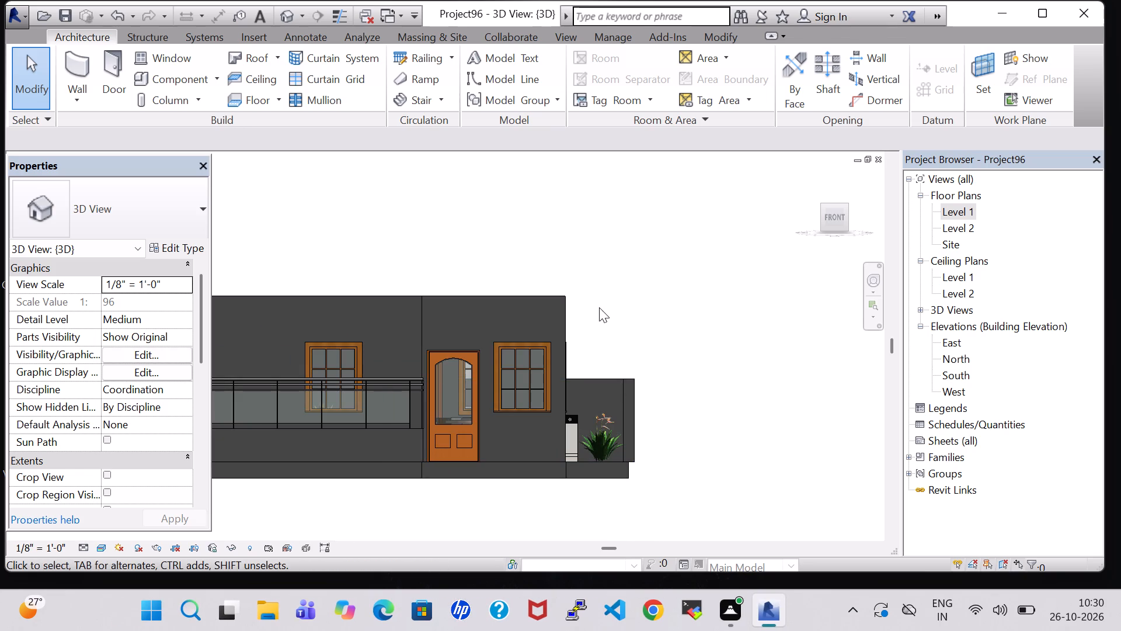
middle_drag(657, 321, 660, 370)
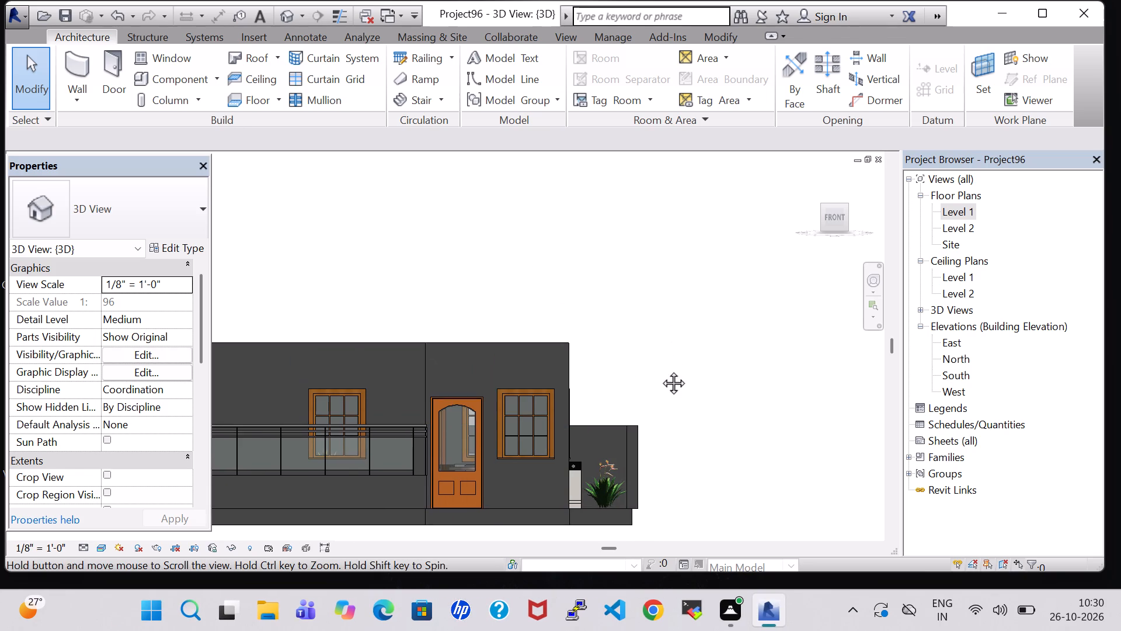
scroll(660, 360, up, 2)
shift+middle_drag(656, 347, 667, 479)
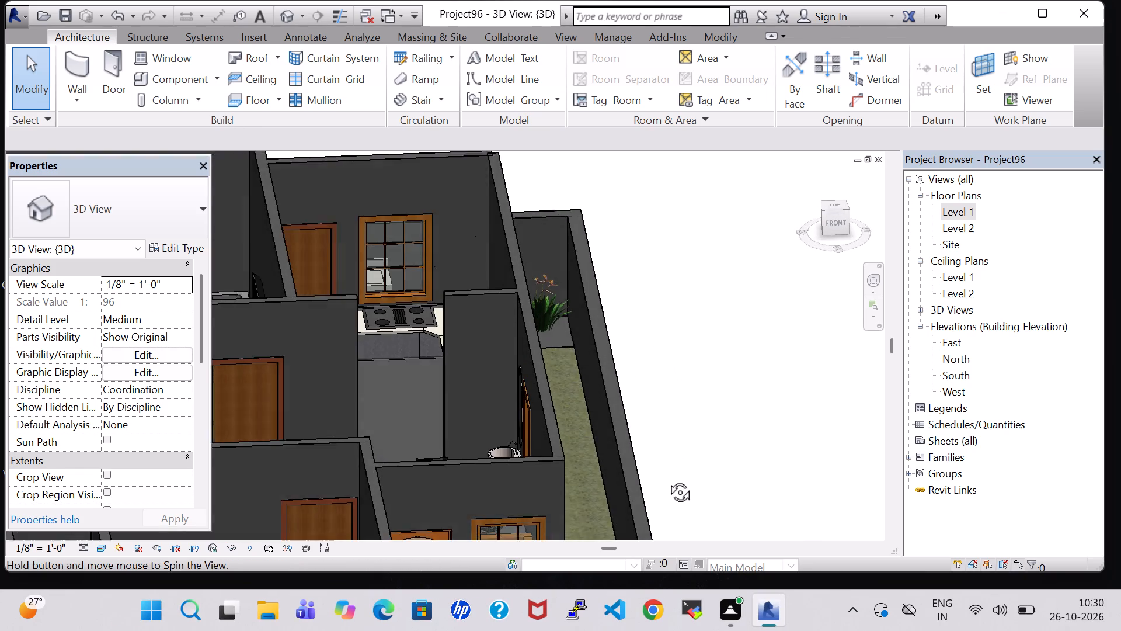
scroll(667, 468, down, 3)
shift+middle_drag(669, 445, 638, 441)
shift+middle_drag(638, 433, 638, 427)
shift+middle_drag(638, 422, 638, 408)
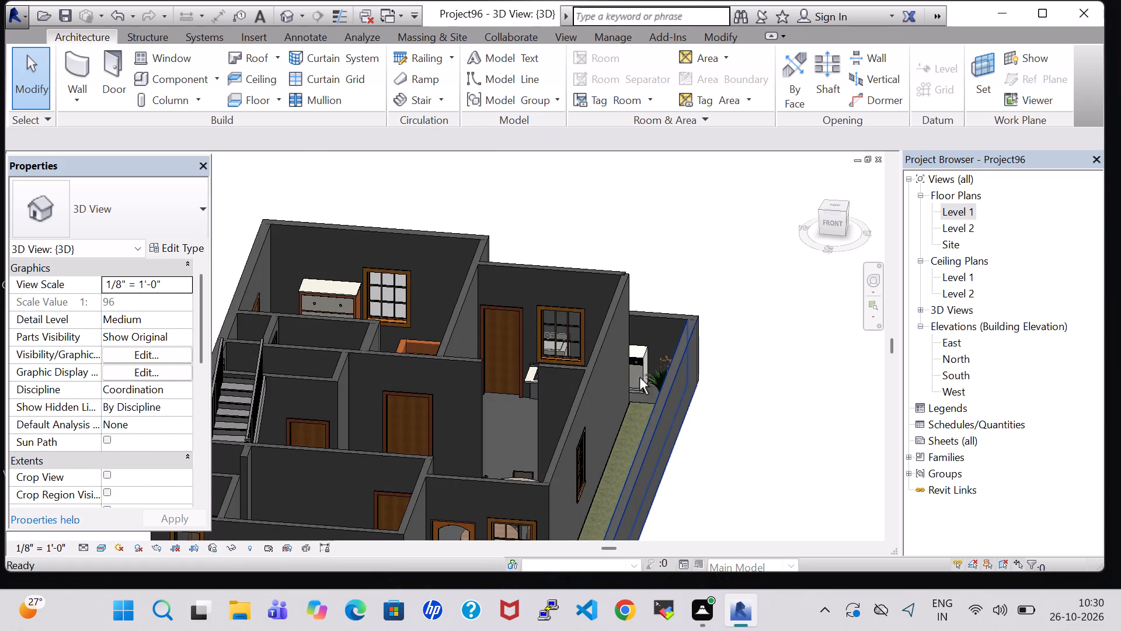
middle_drag(740, 402, 734, 272)
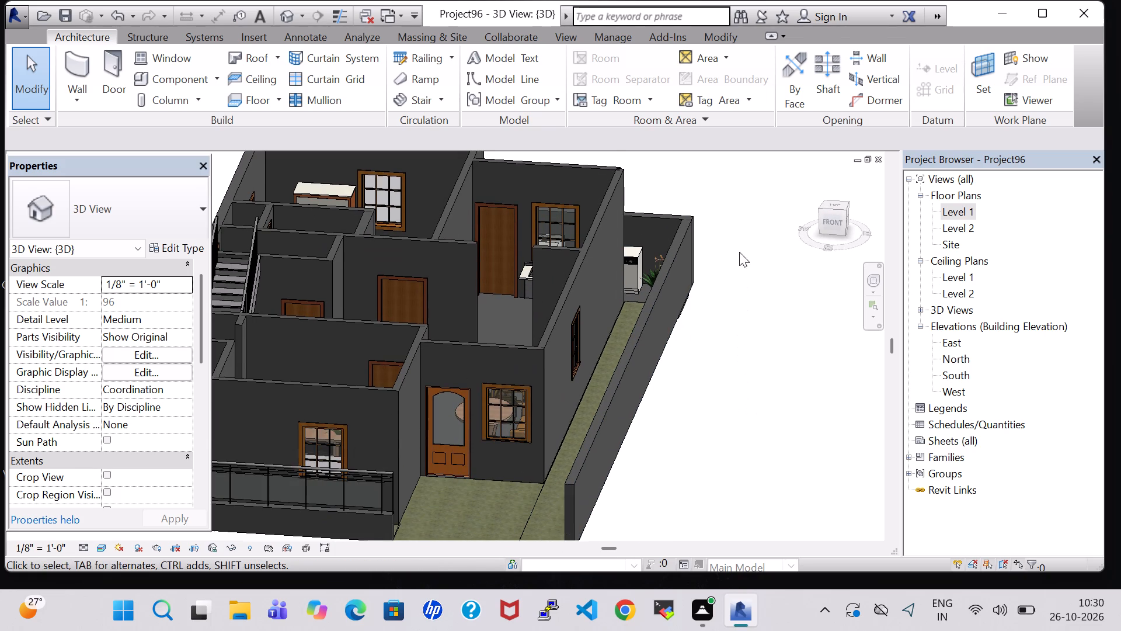
middle_drag(705, 398, 784, 323)
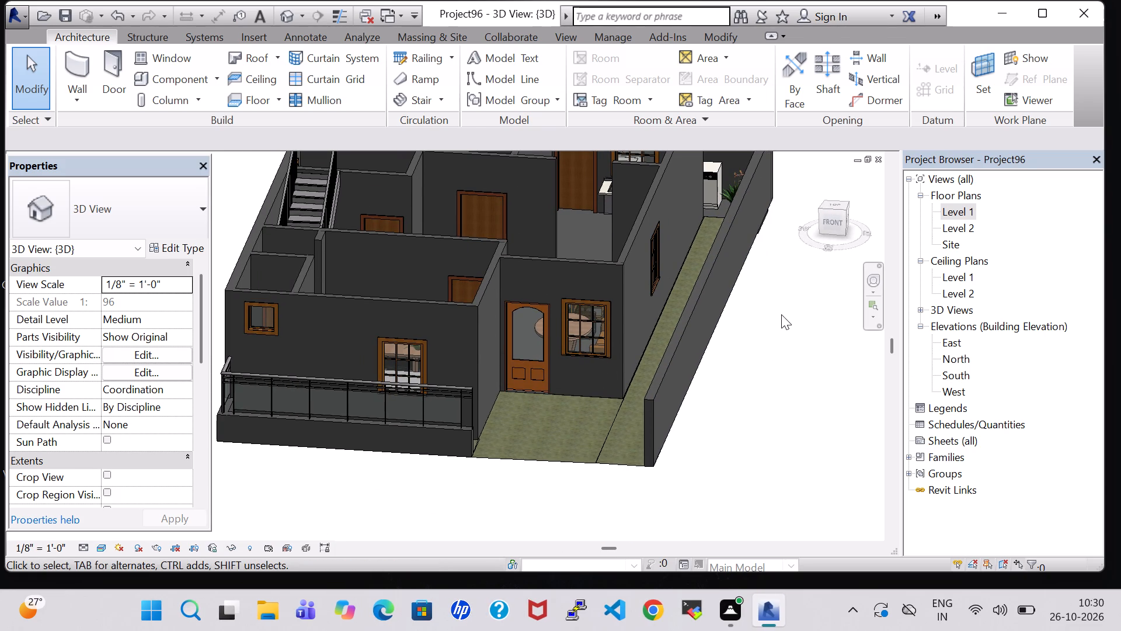
On the Level 1 plan, load the RPC Beetle entourage family and place one car lengthwise in front of the entrance-side window.
double_click(955, 216)
click(189, 79)
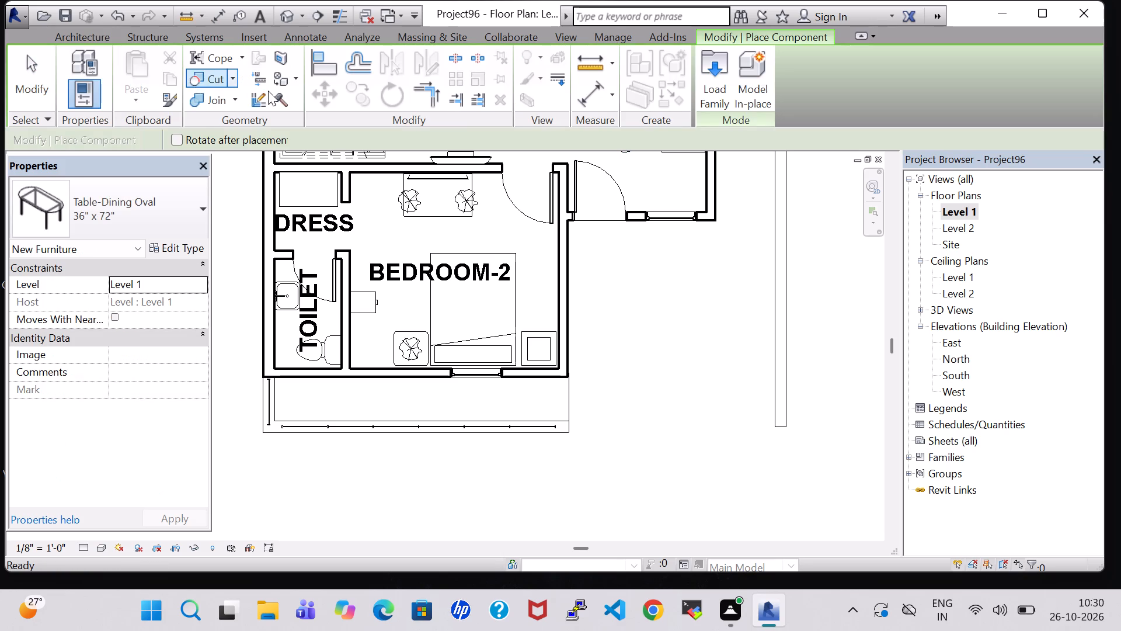
click(712, 78)
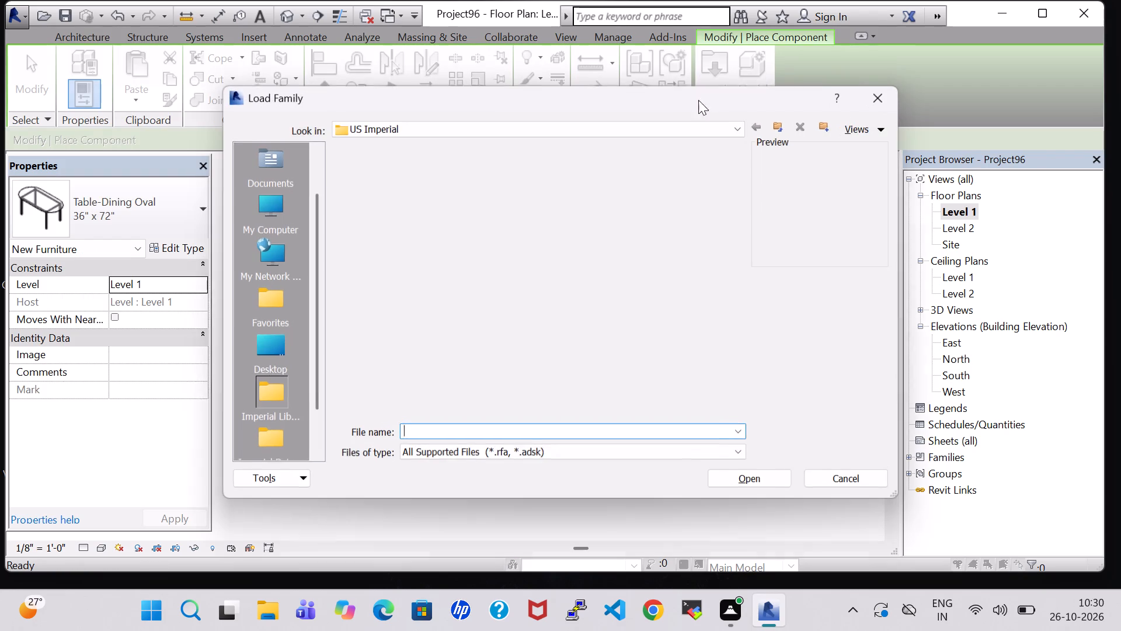
double_click(517, 398)
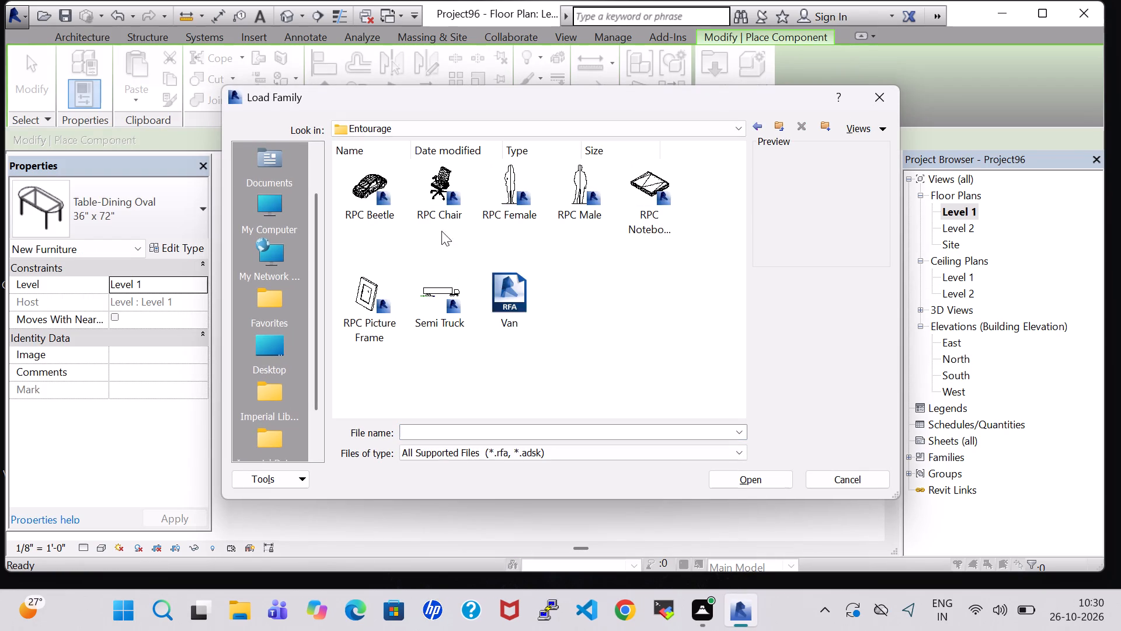
click(332, 176)
click(360, 179)
click(763, 479)
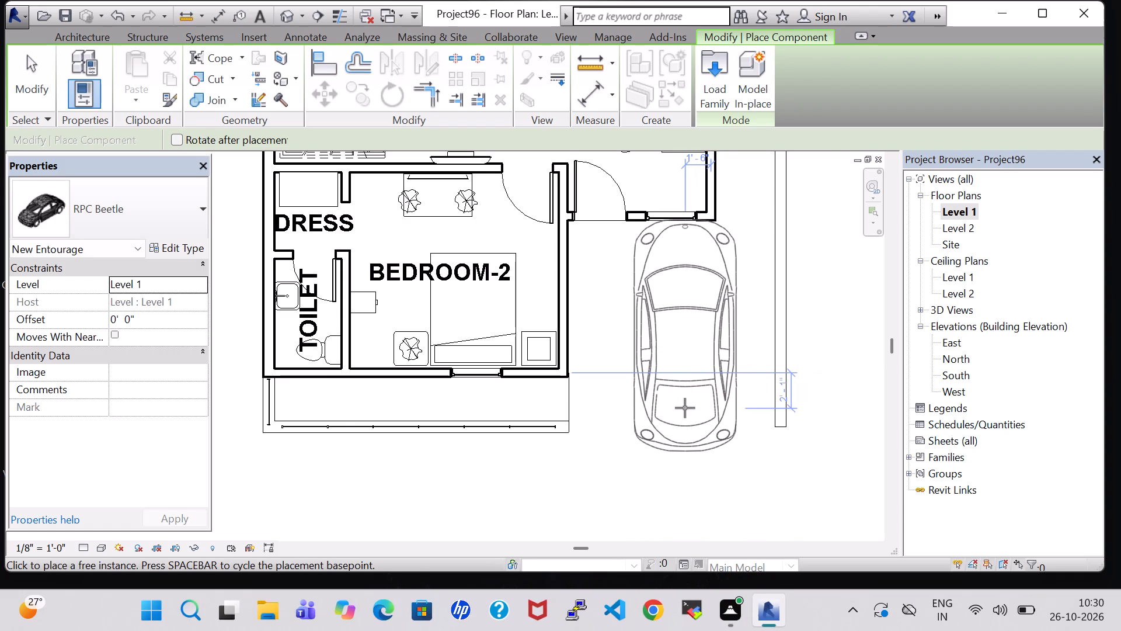
click(685, 412)
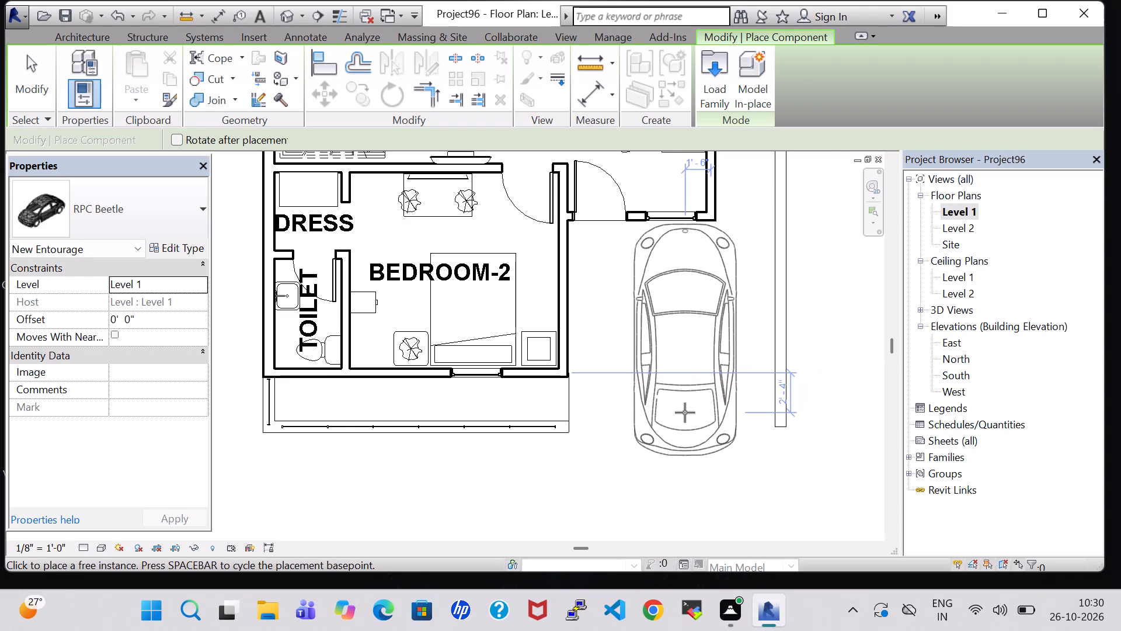
key(Escape)
key(Escape)
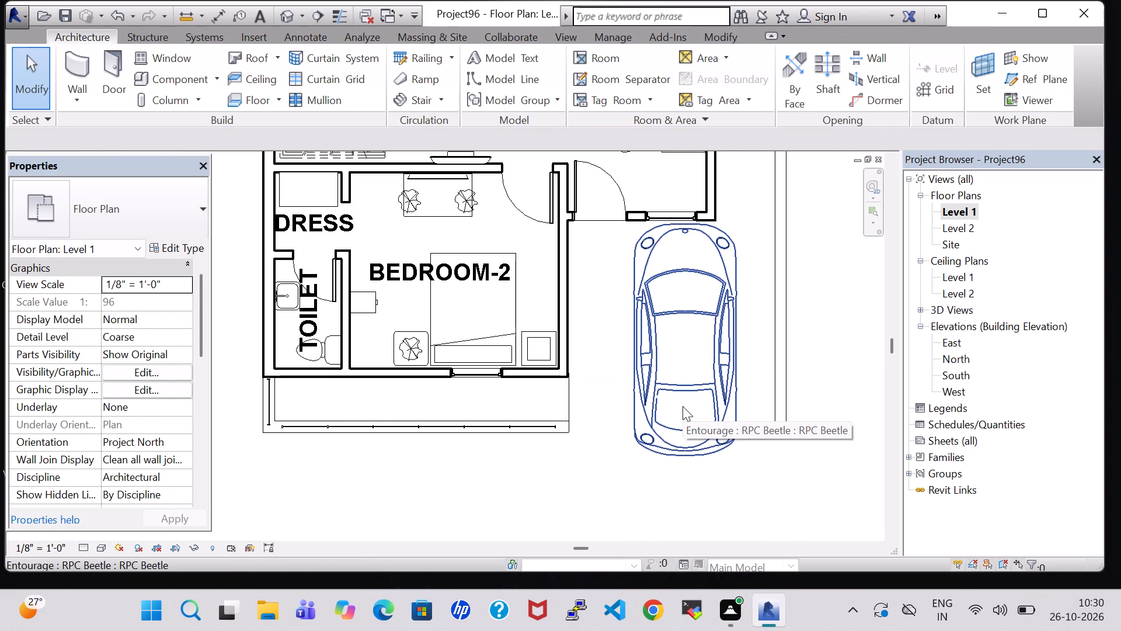
Inspect the car's type properties and its render appearance settings.
click(683, 406)
click(177, 253)
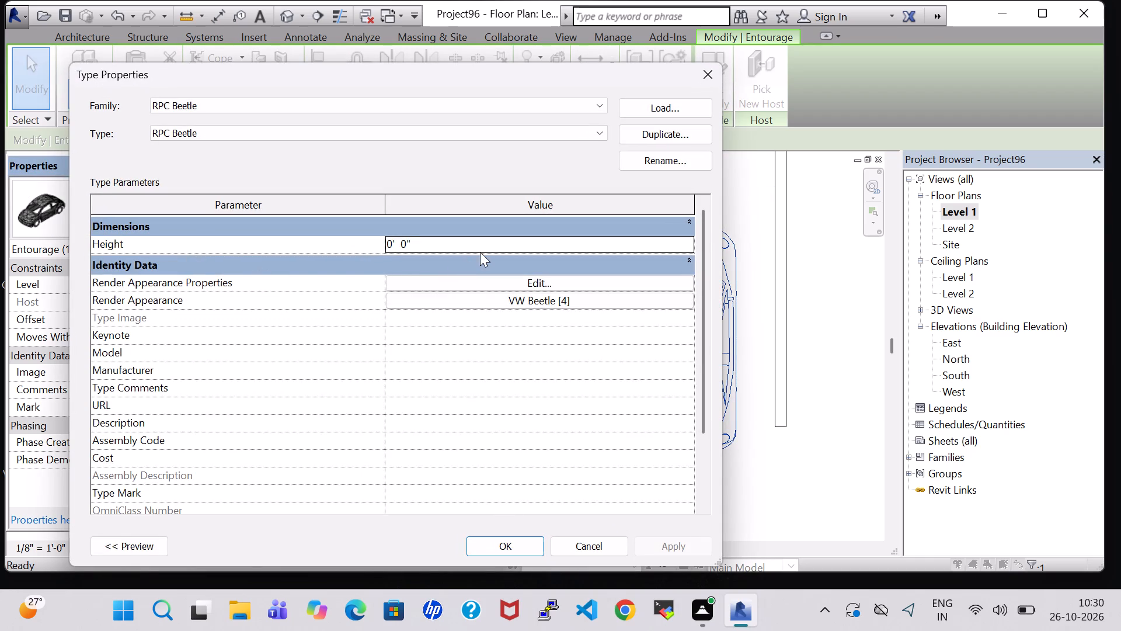
click(537, 280)
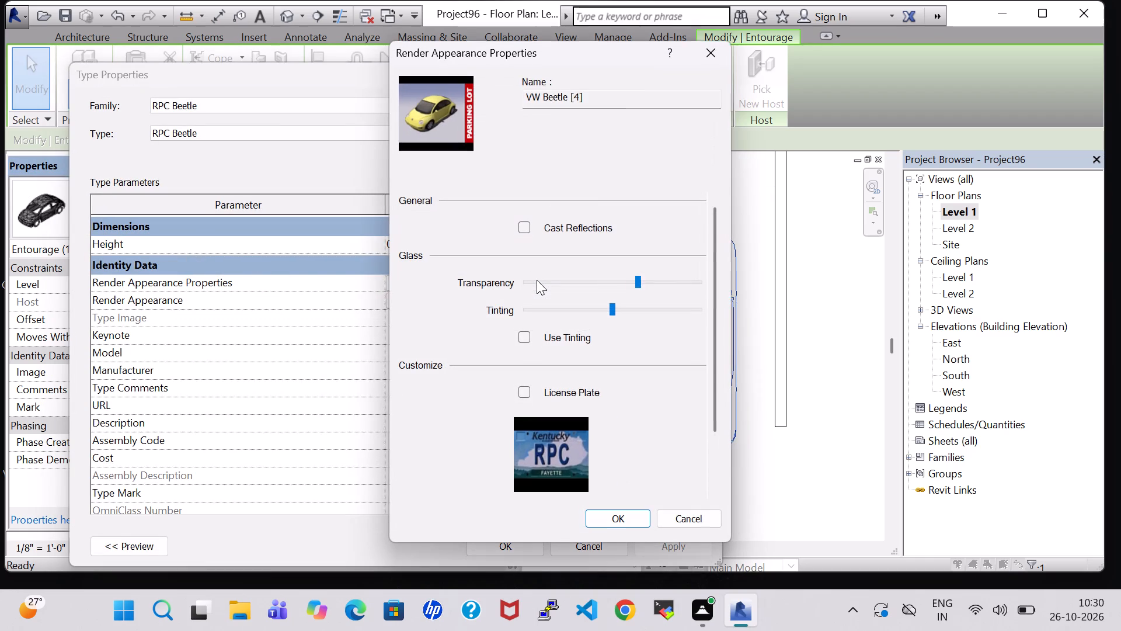
click(705, 57)
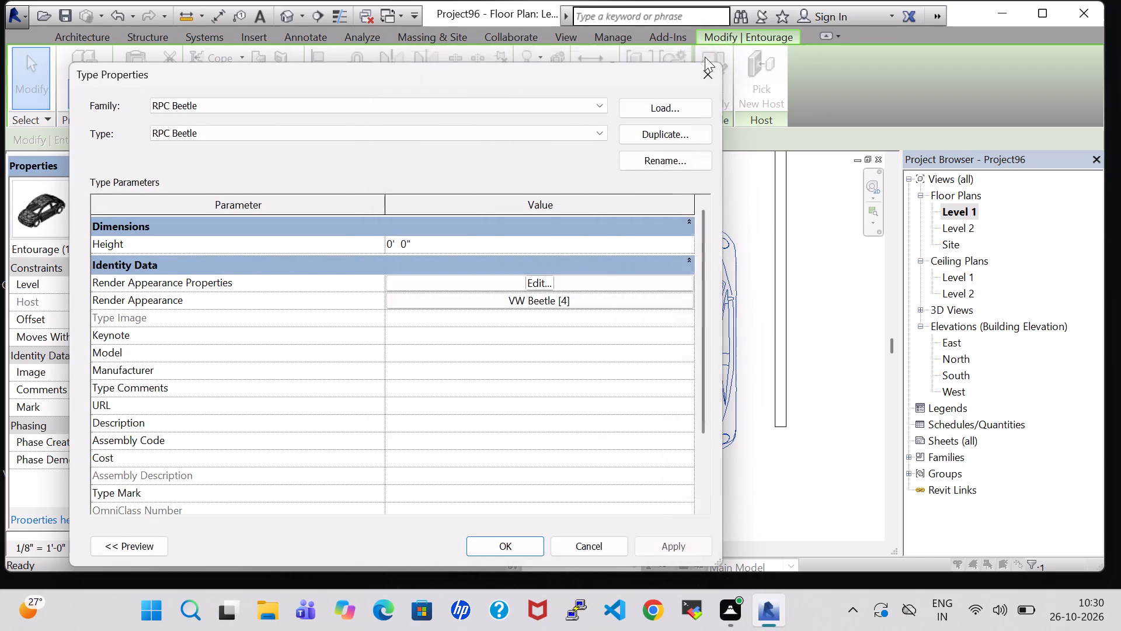
scroll(600, 279, down, 5)
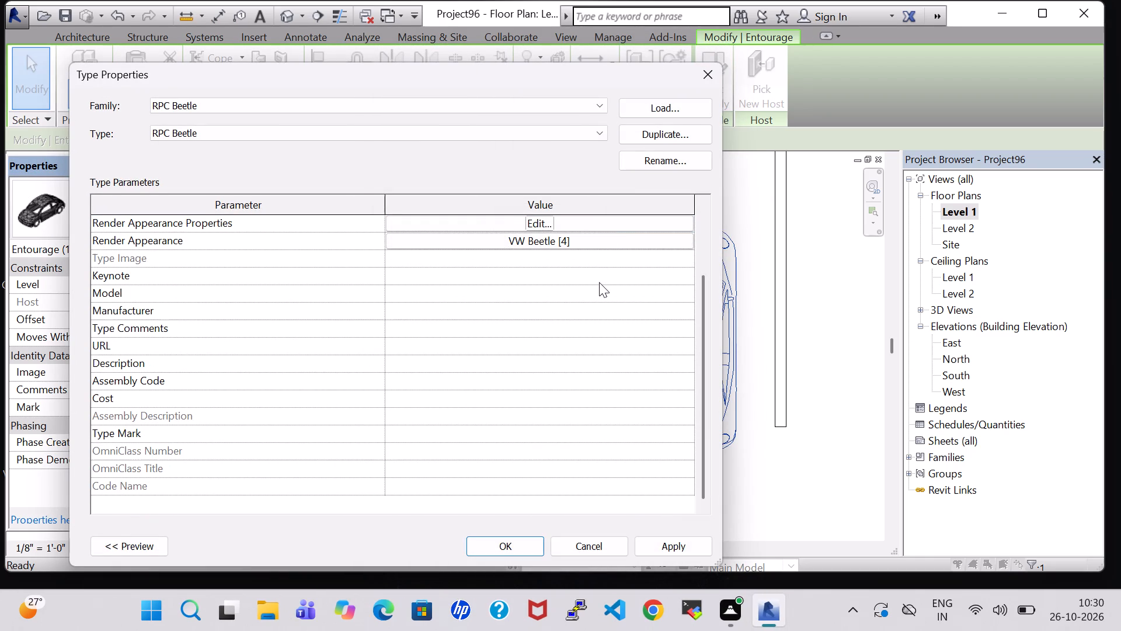
scroll(599, 282, up, 6)
click(709, 79)
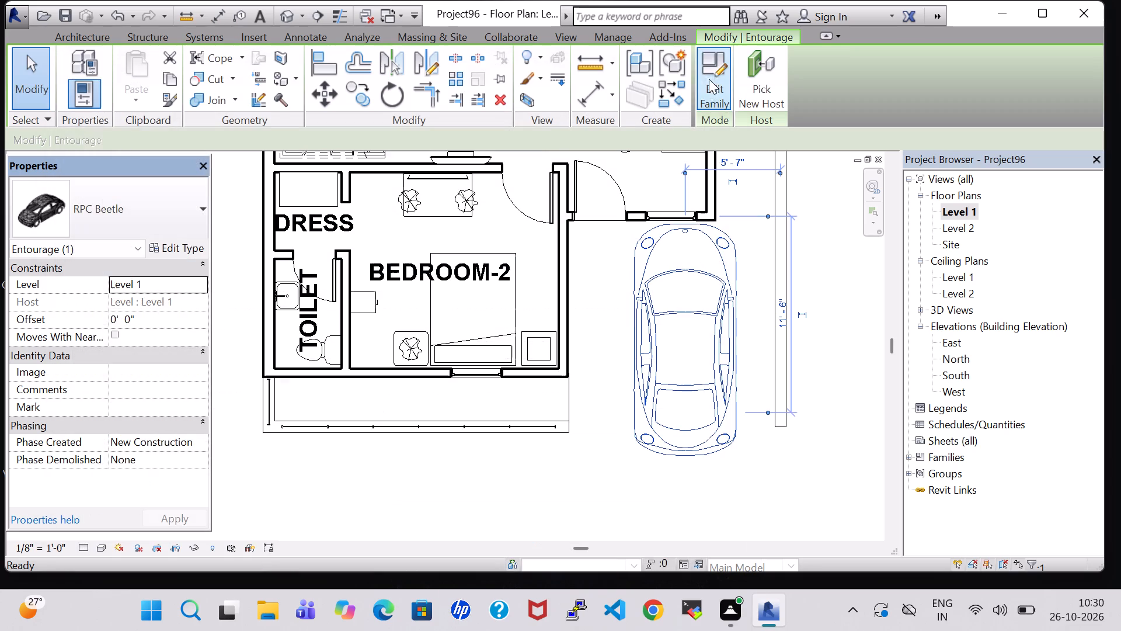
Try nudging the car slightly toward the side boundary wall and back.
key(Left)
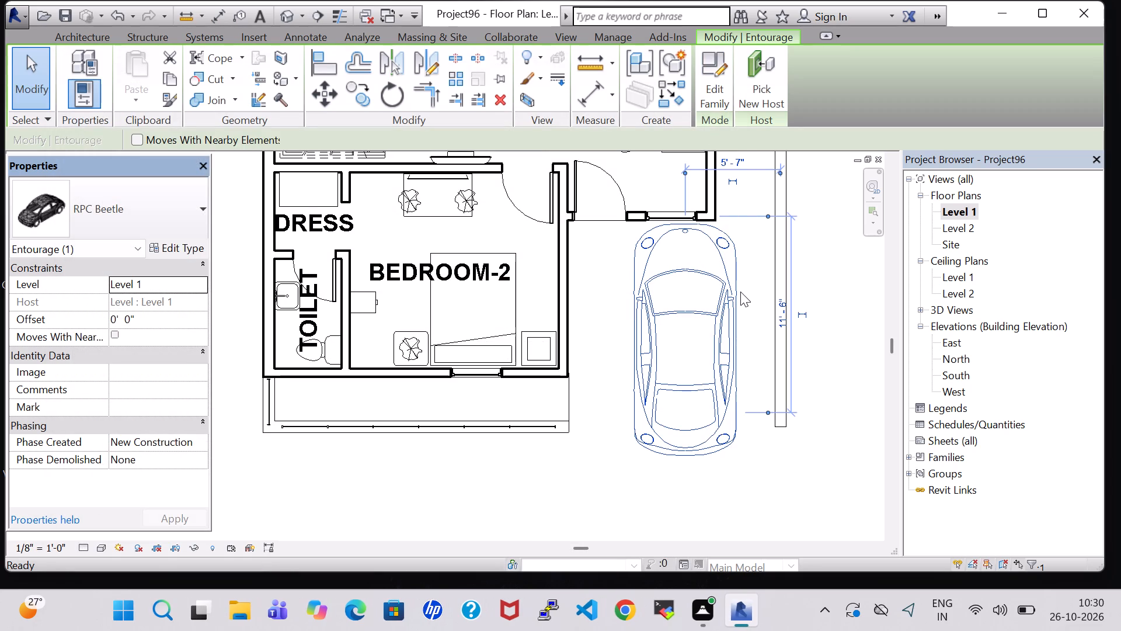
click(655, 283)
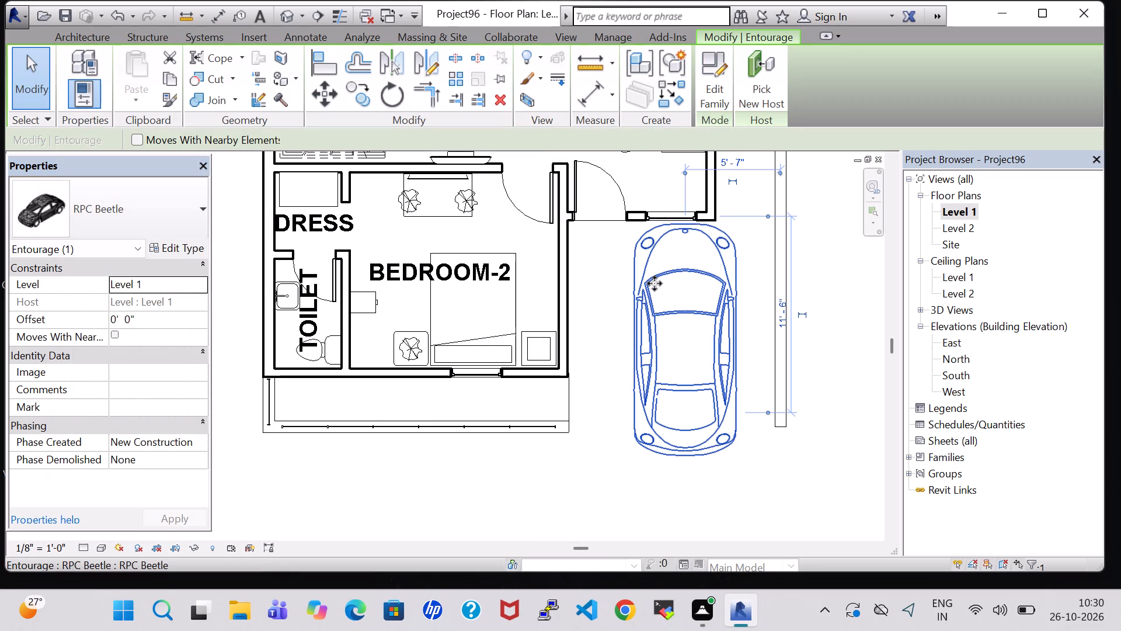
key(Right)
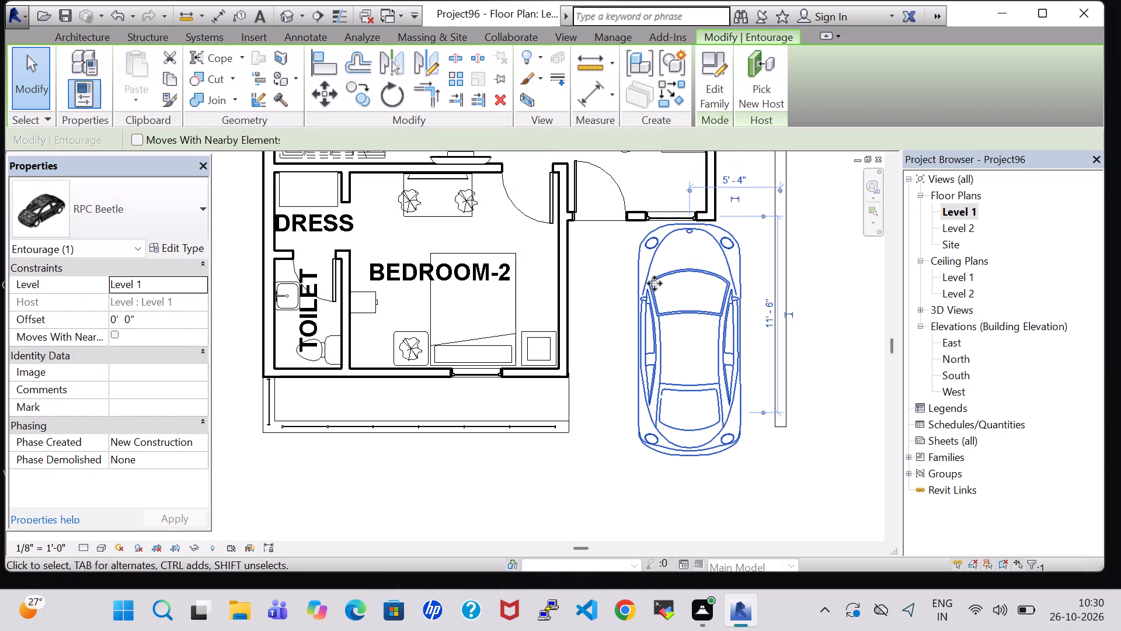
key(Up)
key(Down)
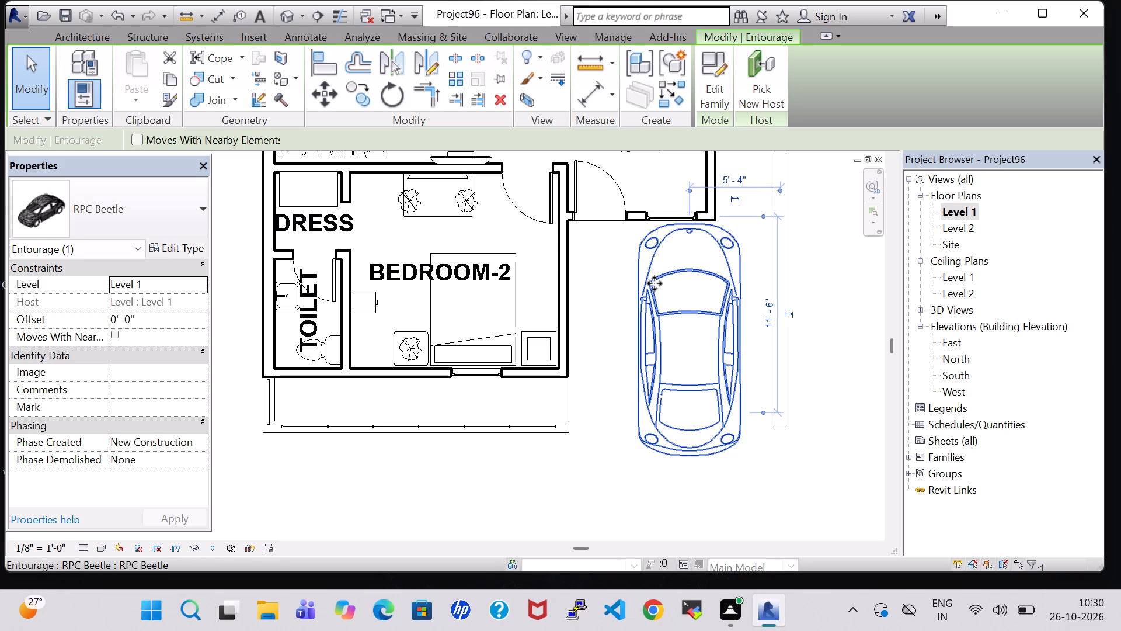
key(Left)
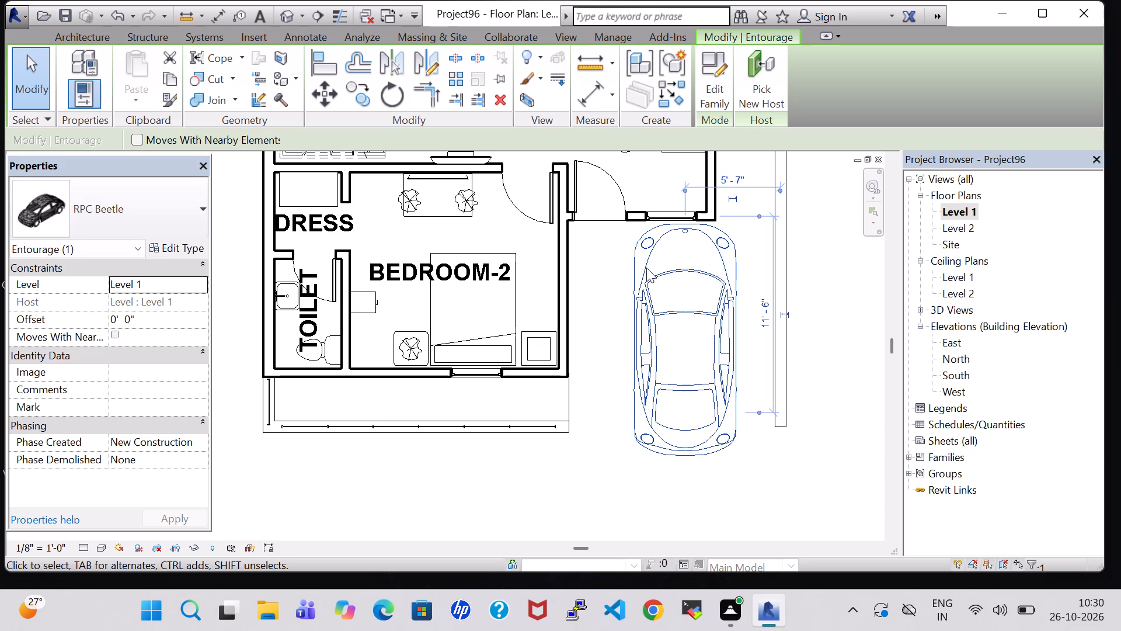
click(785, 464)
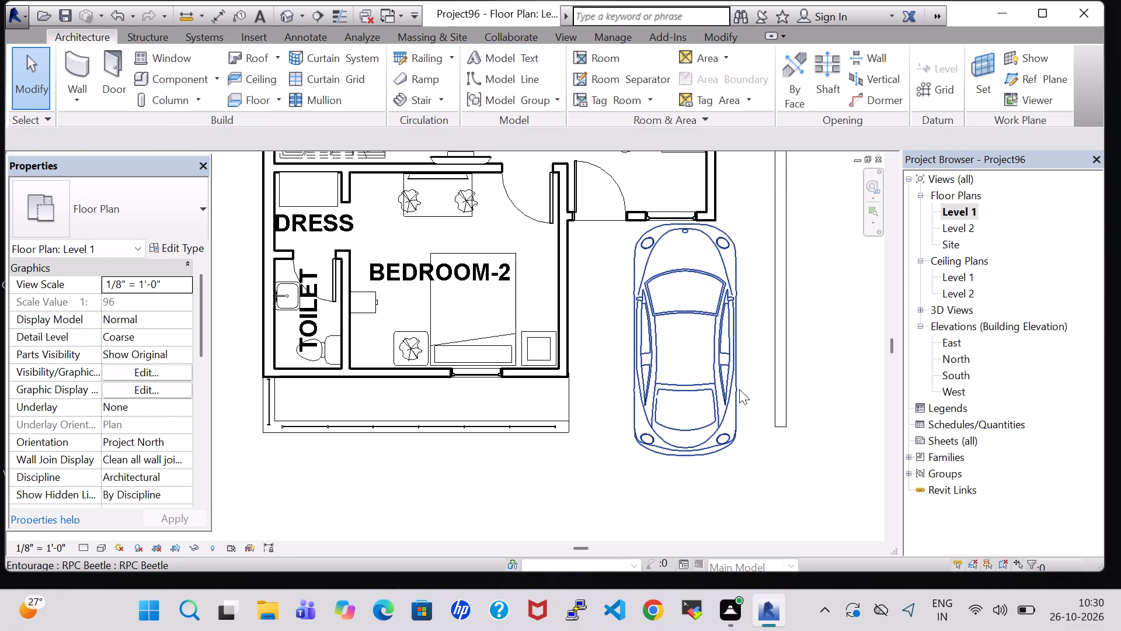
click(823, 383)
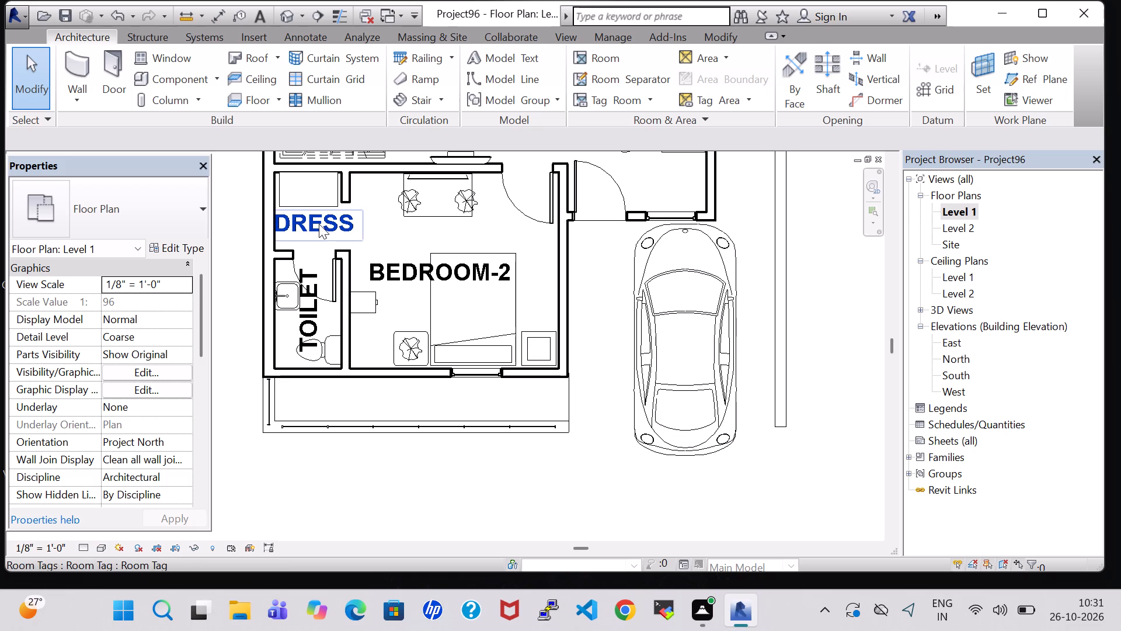
Place a tagged room over the car and rename it PARKING.
click(608, 65)
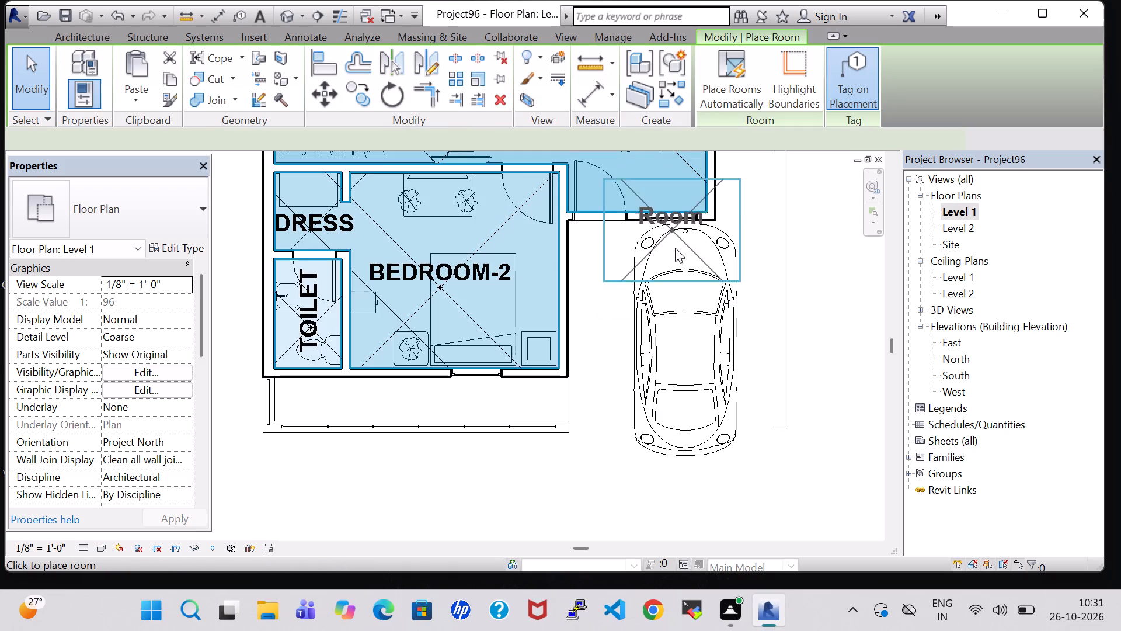
click(683, 340)
key(Escape)
key(Escape)
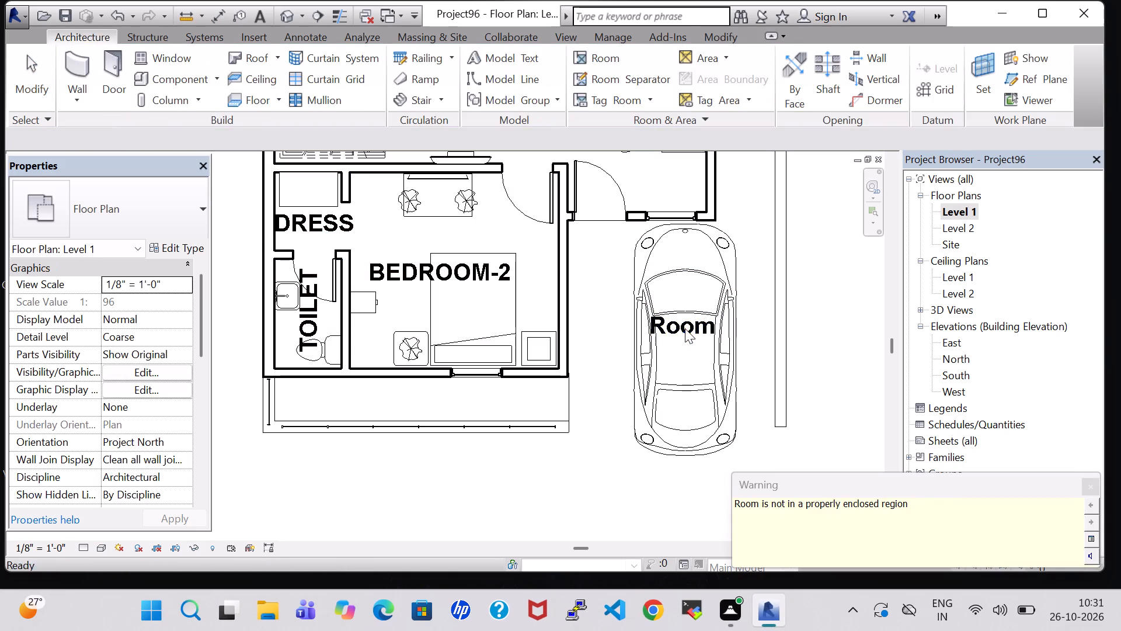
double_click(685, 328)
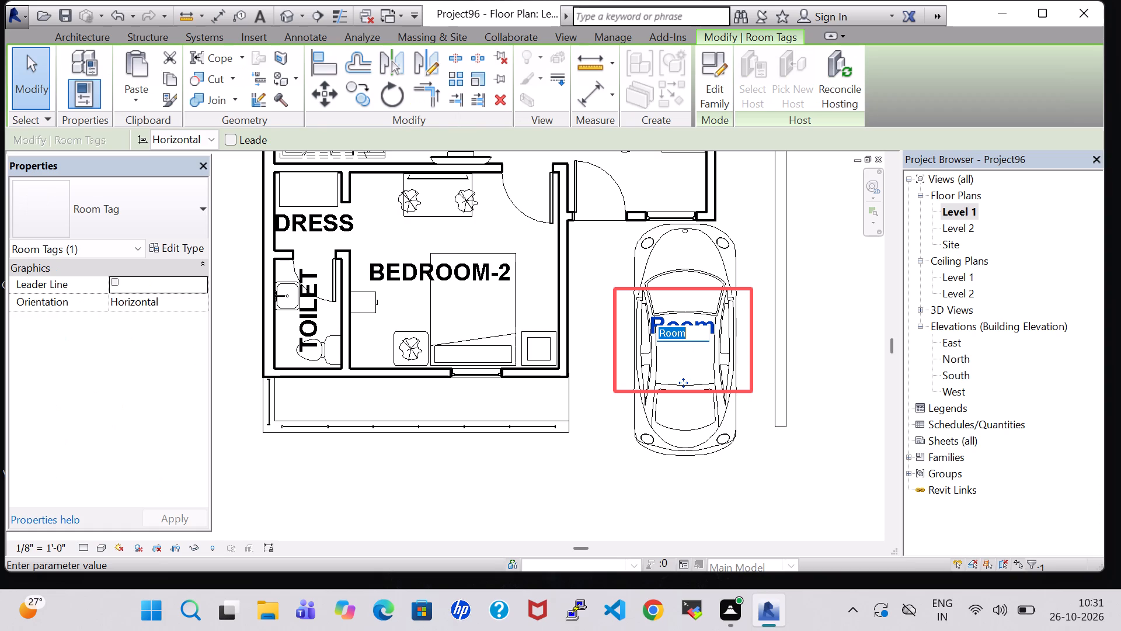
key(BackSpace)
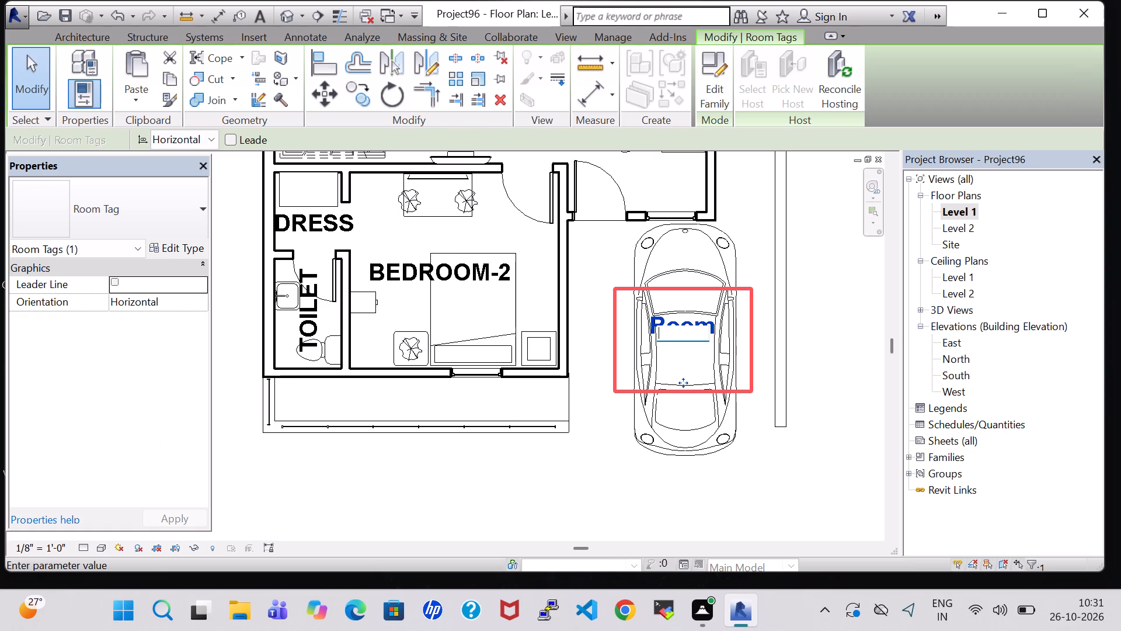
text(PARKING)
key(Return)
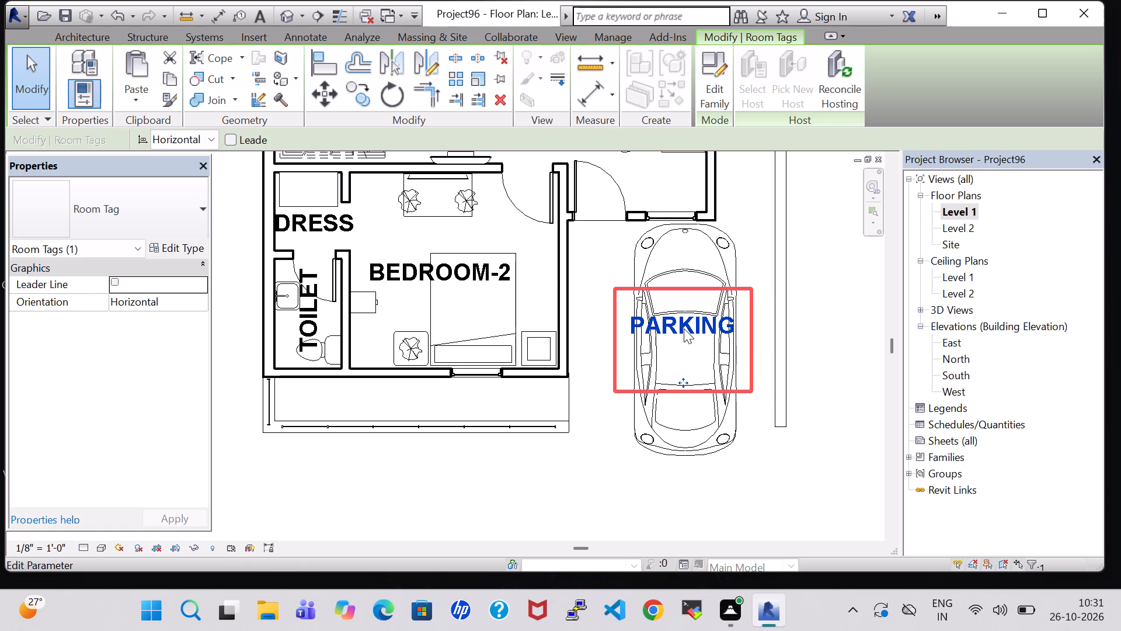
click(813, 331)
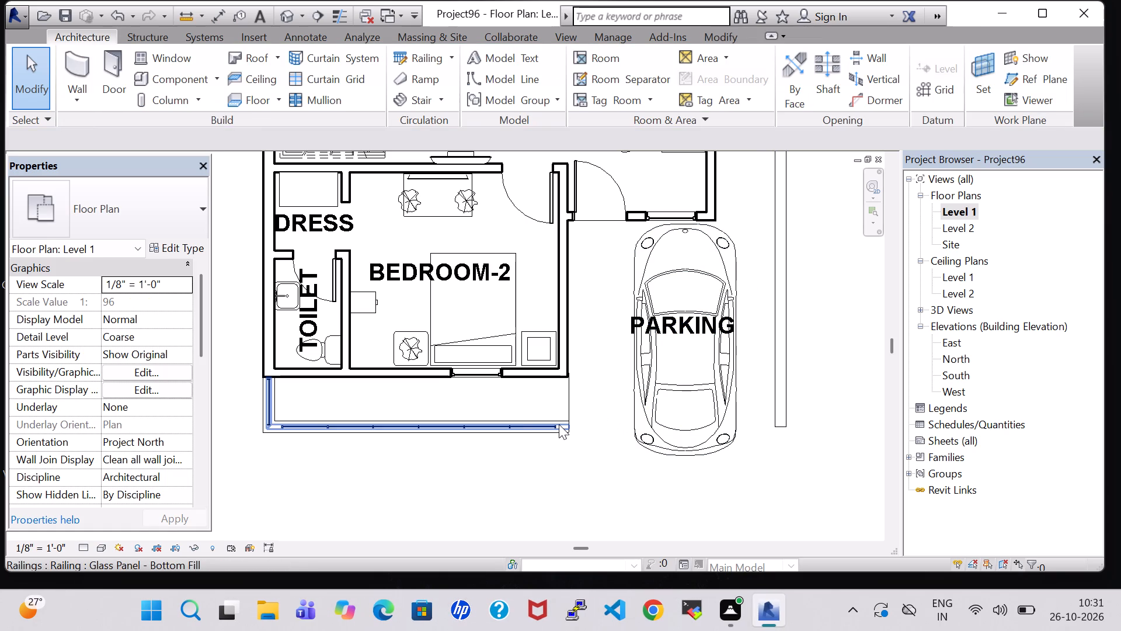
Extend the free end of the side boundary wall beside the parking outward, just past the far end of the car.
scroll(531, 407, up, 4)
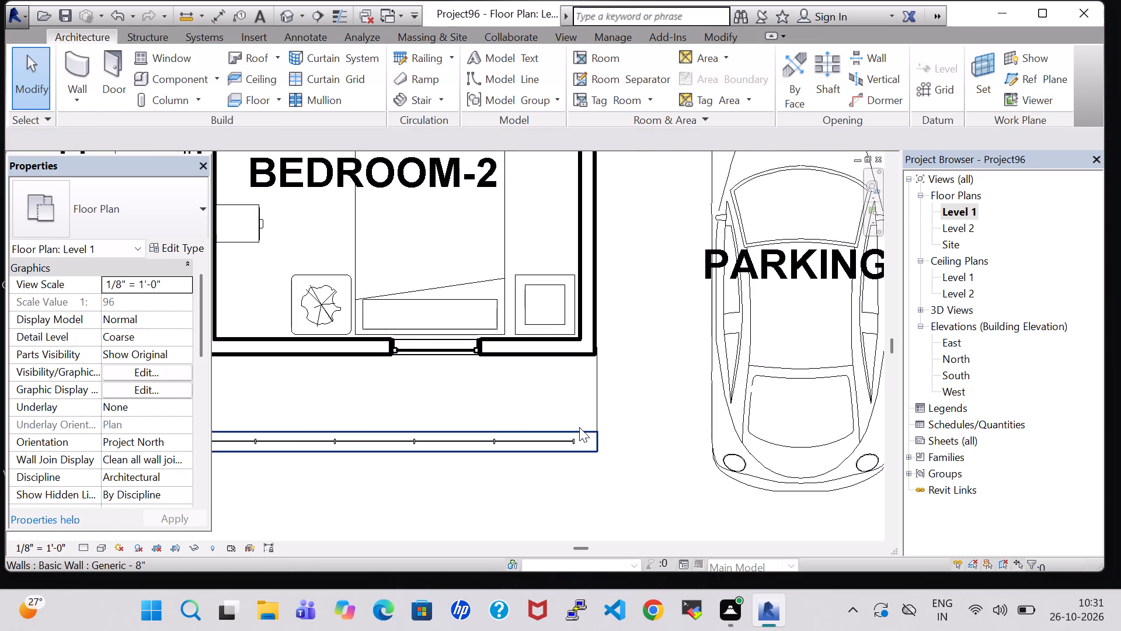
scroll(585, 427, down, 6)
click(748, 427)
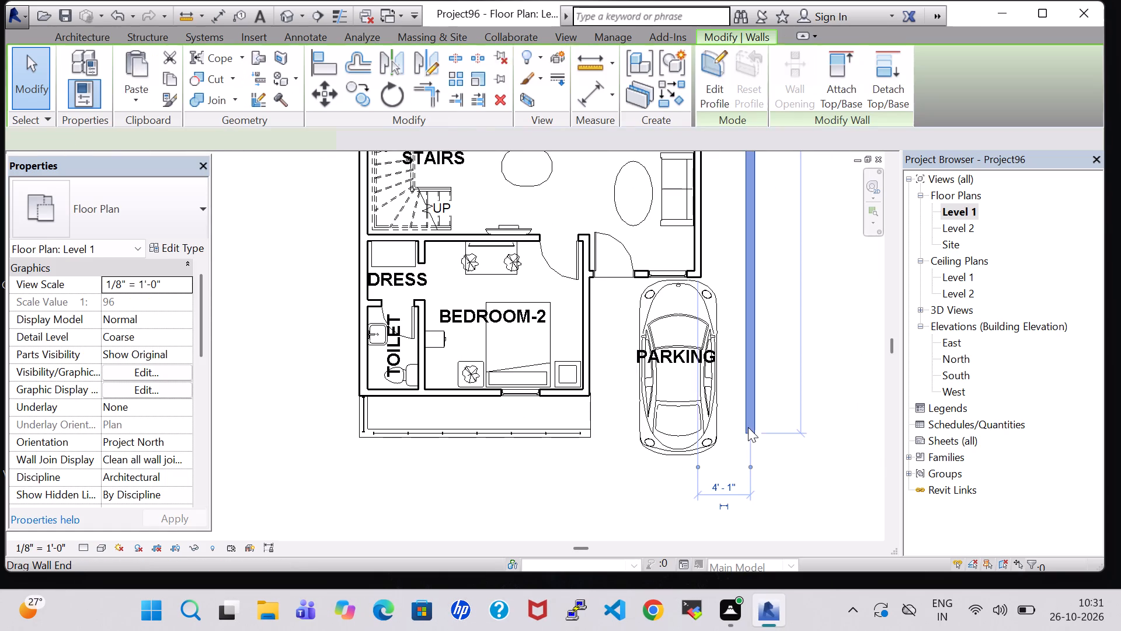
drag(750, 431, 751, 455)
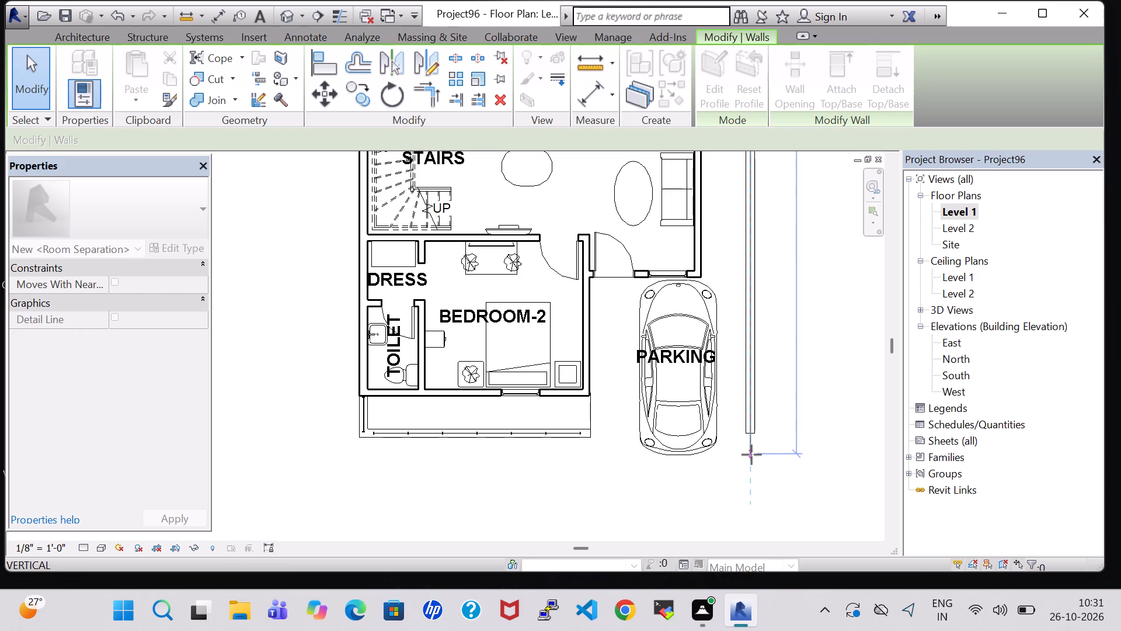
drag(751, 455, 753, 459)
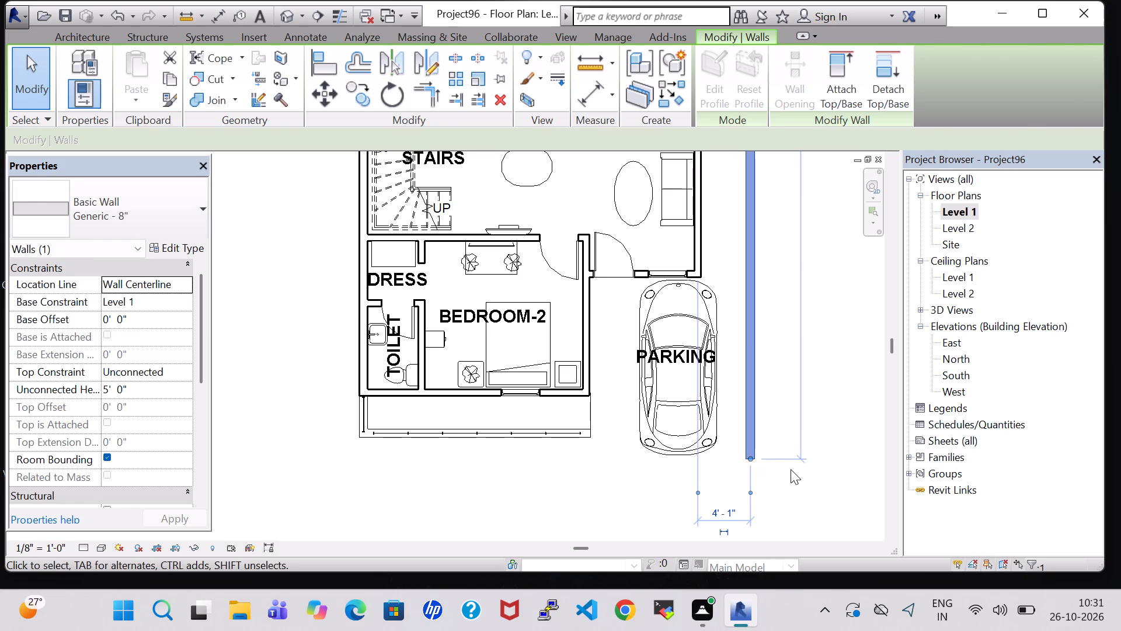
click(791, 469)
Nudge the low Generic - 8" wall under the front glass railing outward, away from BEDROOM-2.
scroll(411, 431, up, 2)
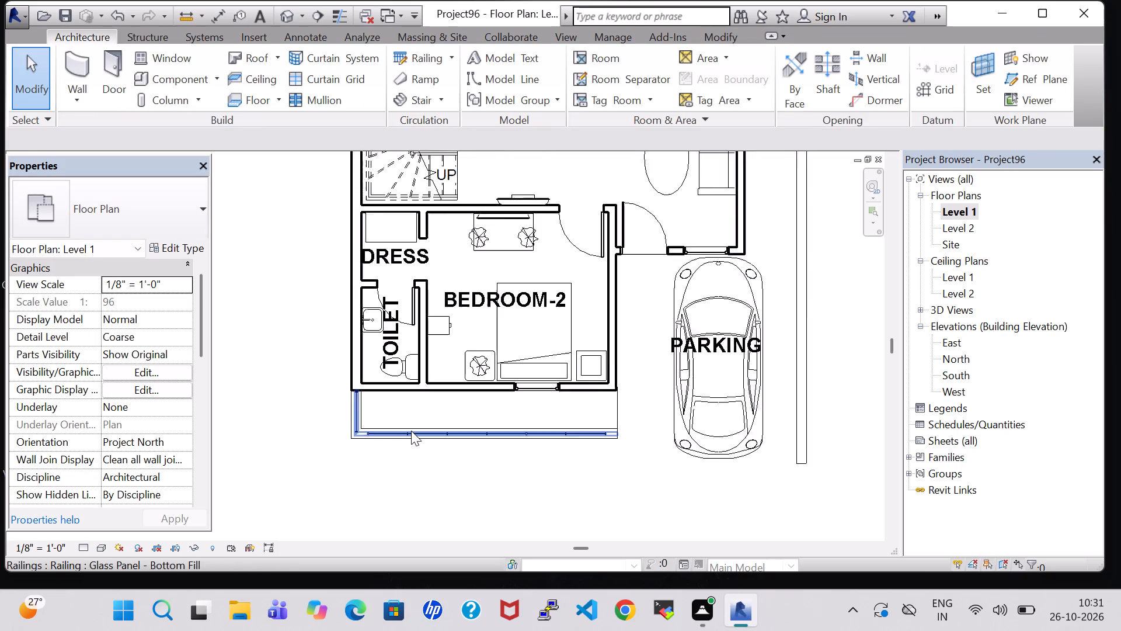
scroll(411, 431, up, 4)
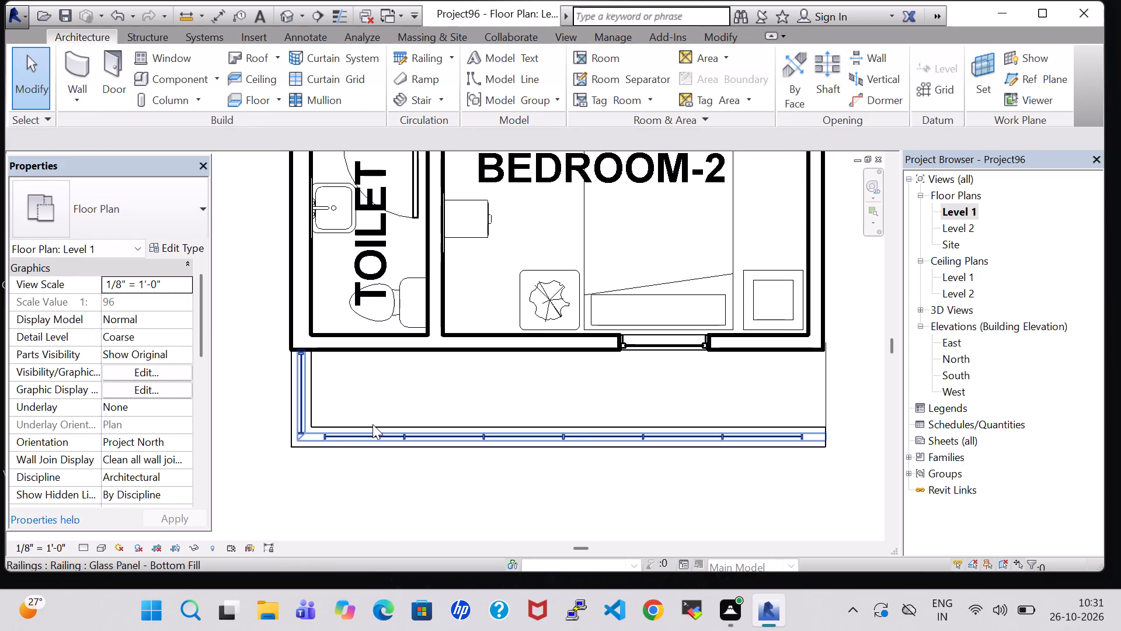
click(372, 424)
key(Down)
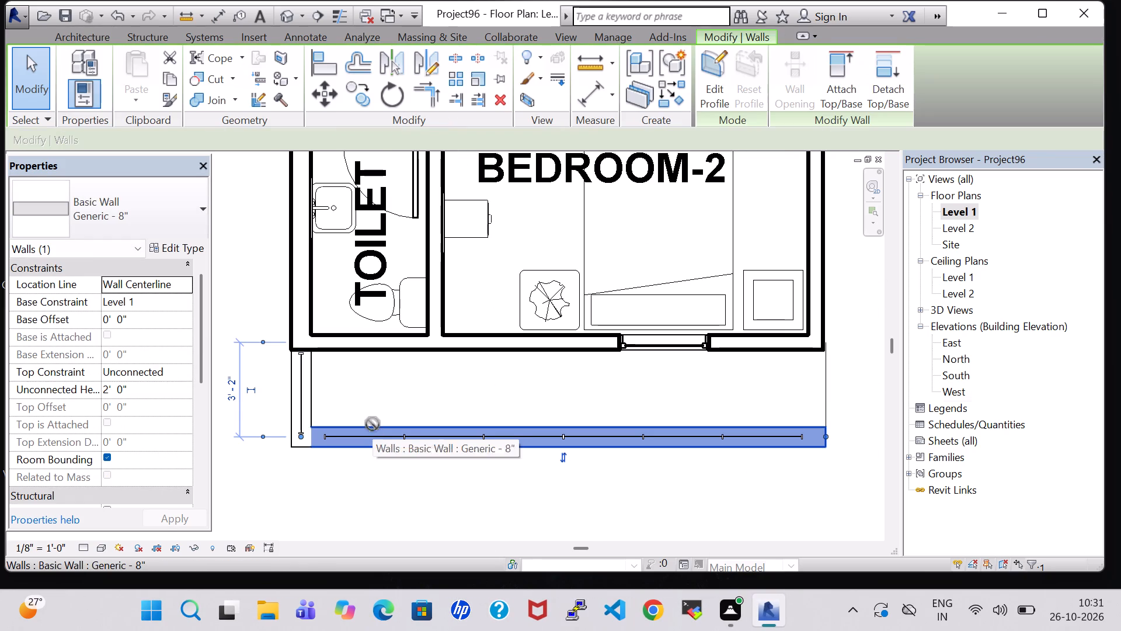
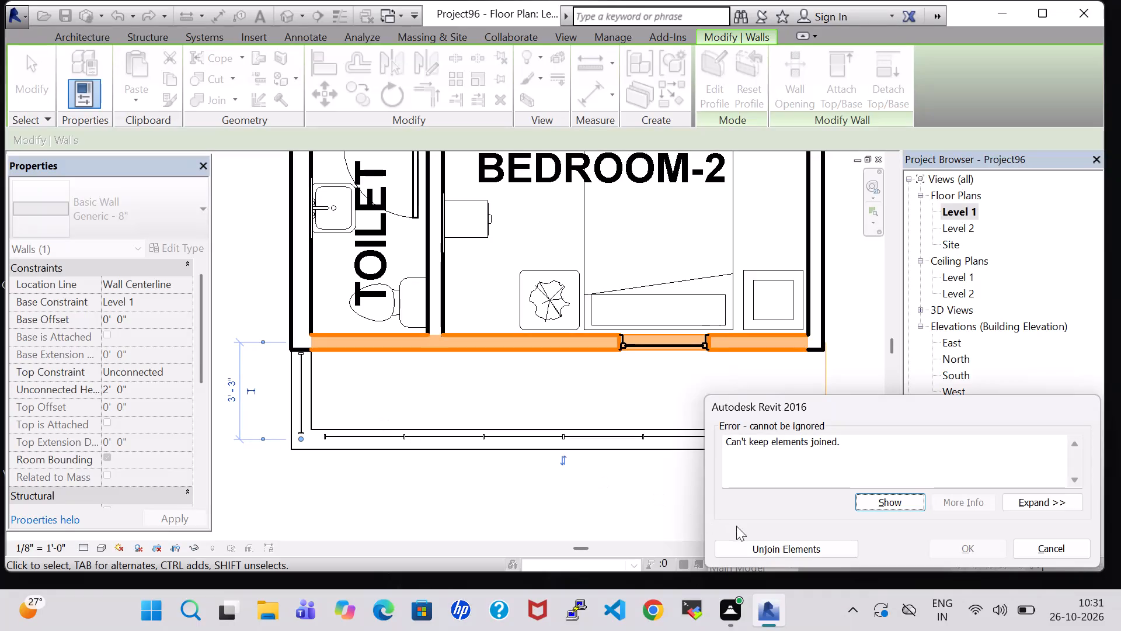
Unjoin the conflicting walls and move the low front wall outward to about 4' 9" from the Bedroom-2 exterior wall.
click(752, 552)
key(Down)
key(Down)
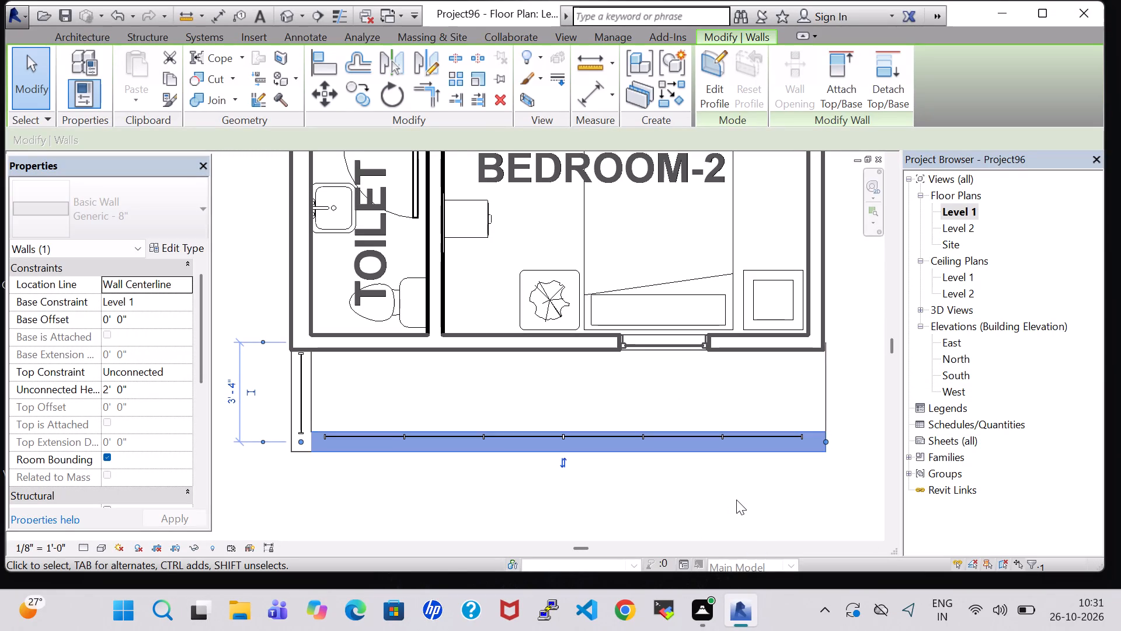
key(Down)
key(Down)
key(Down)
key(Down)
key(Down)
key(Down)
key(Down)
key(Down)
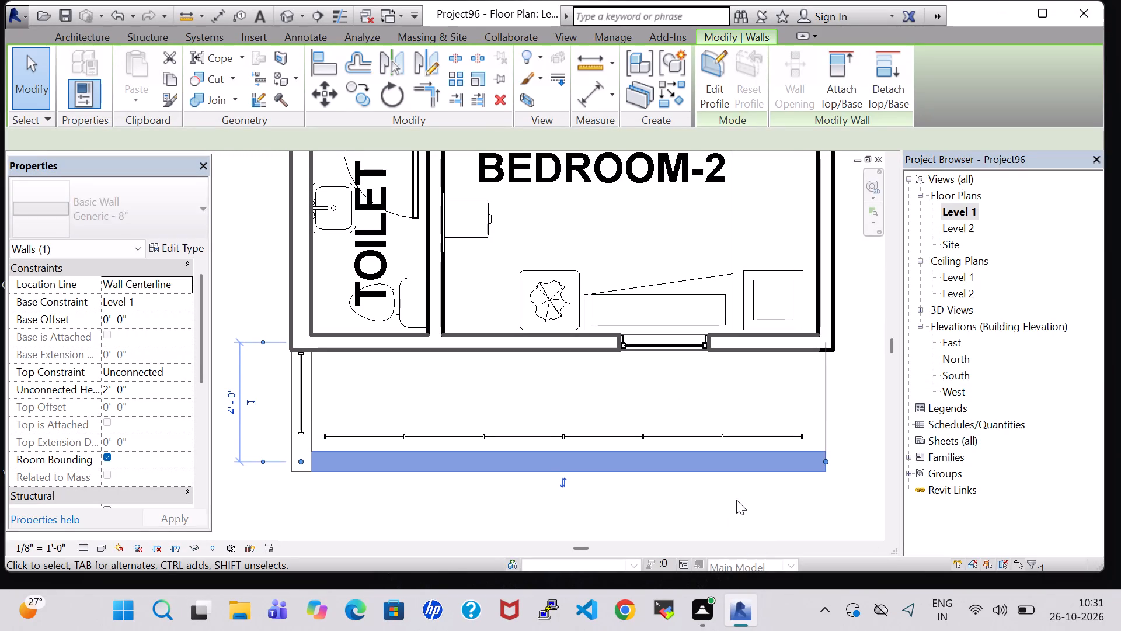
key(Down)
key(Down)
key(Down)
scroll(724, 498, down, 5)
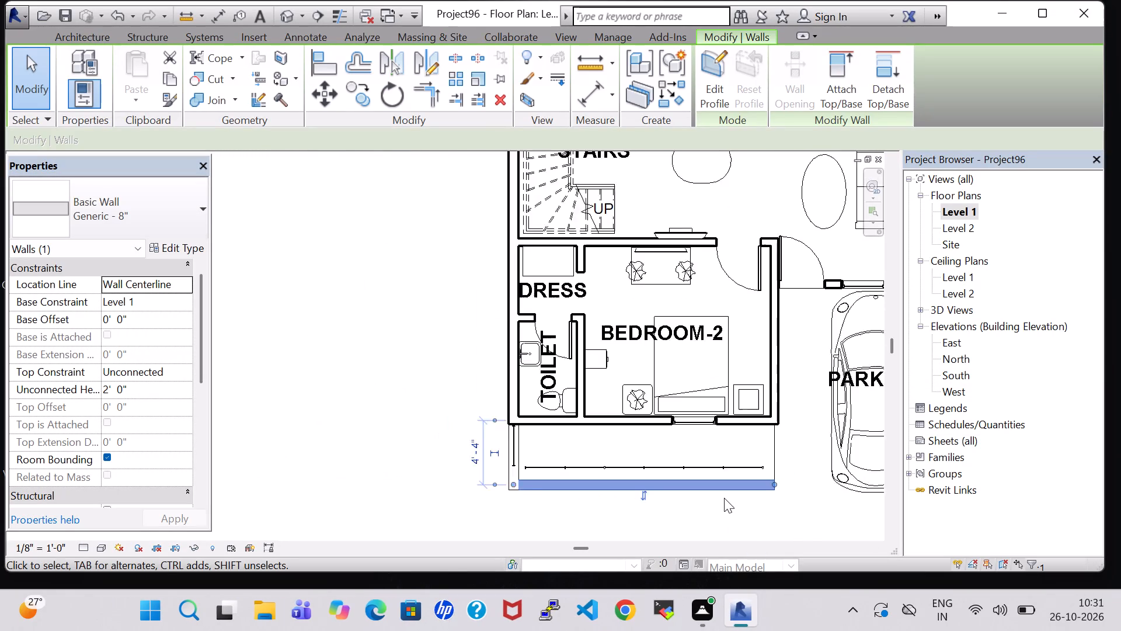
scroll(724, 498, down, 4)
key(Down)
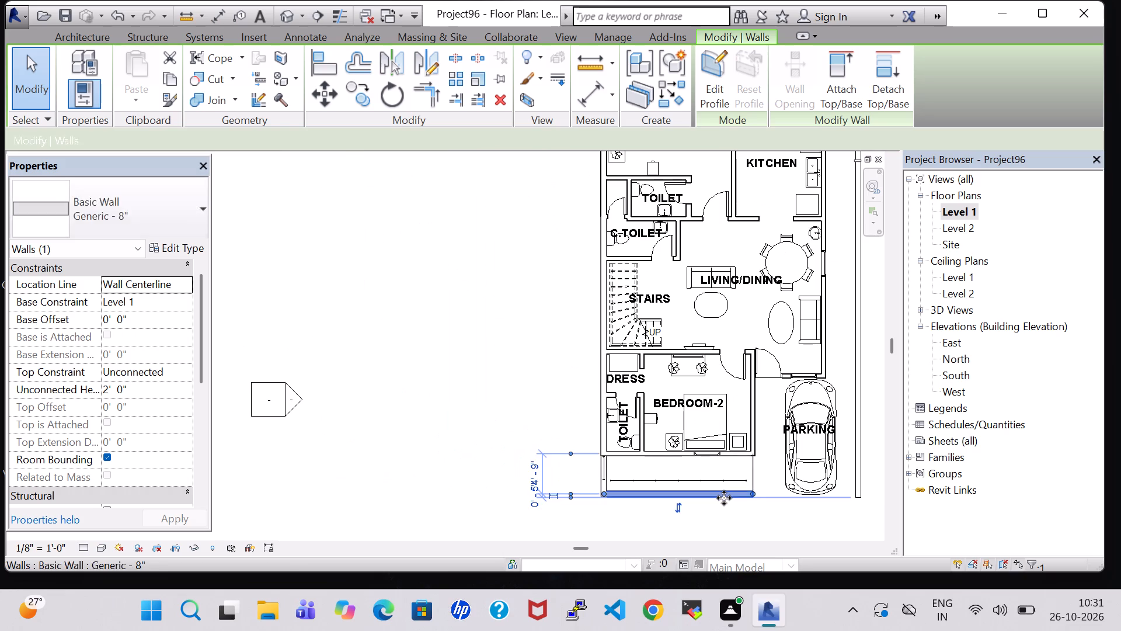
key(Down)
key(Up)
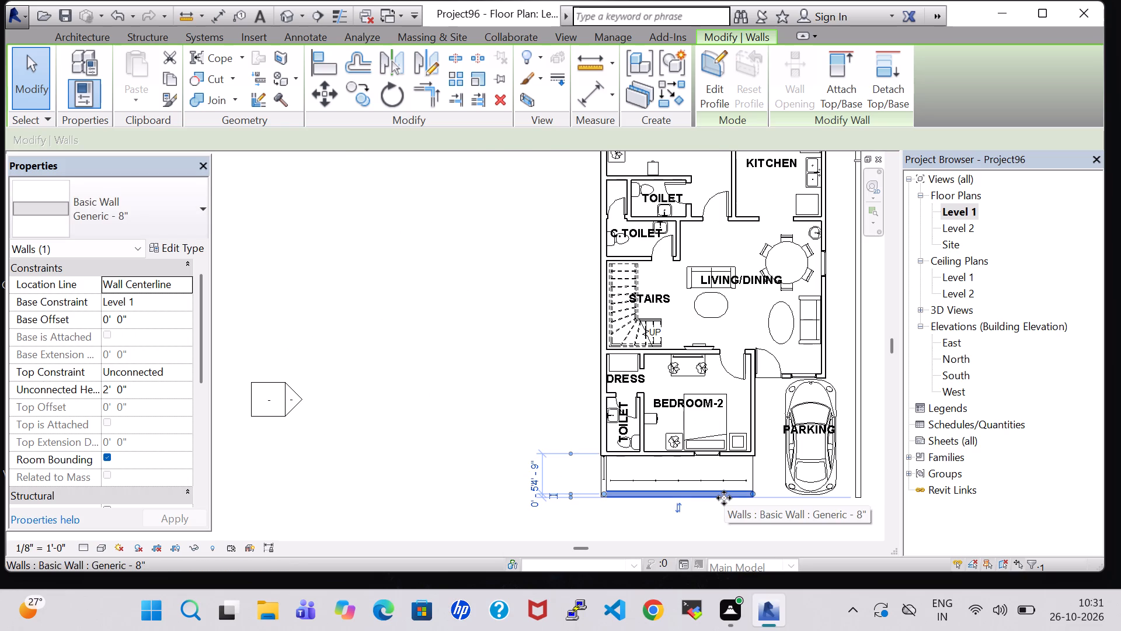
click(878, 523)
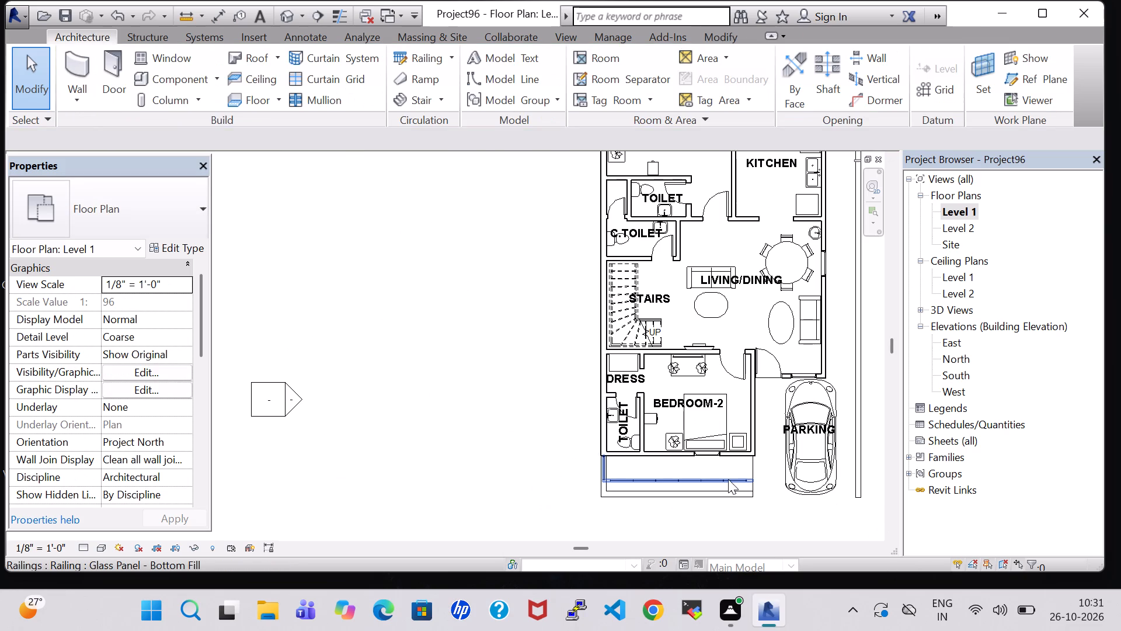
Move the Glass Panel - Bottom Fill railing outward so it sits on the relocated low front wall.
click(727, 479)
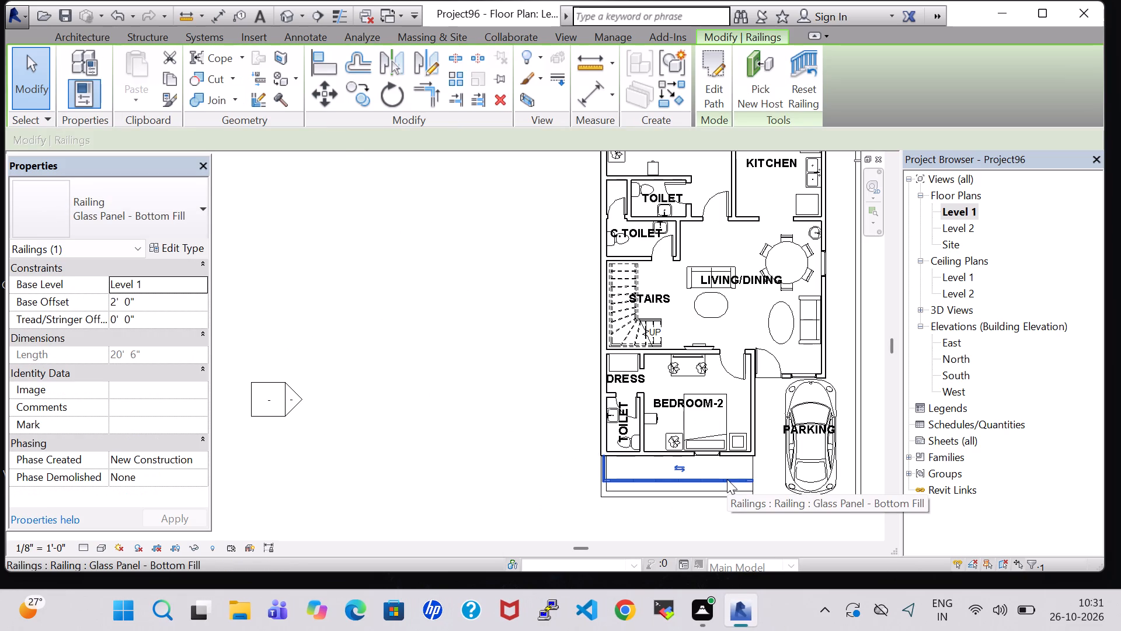
key(Down)
key(Down)
key(Down)
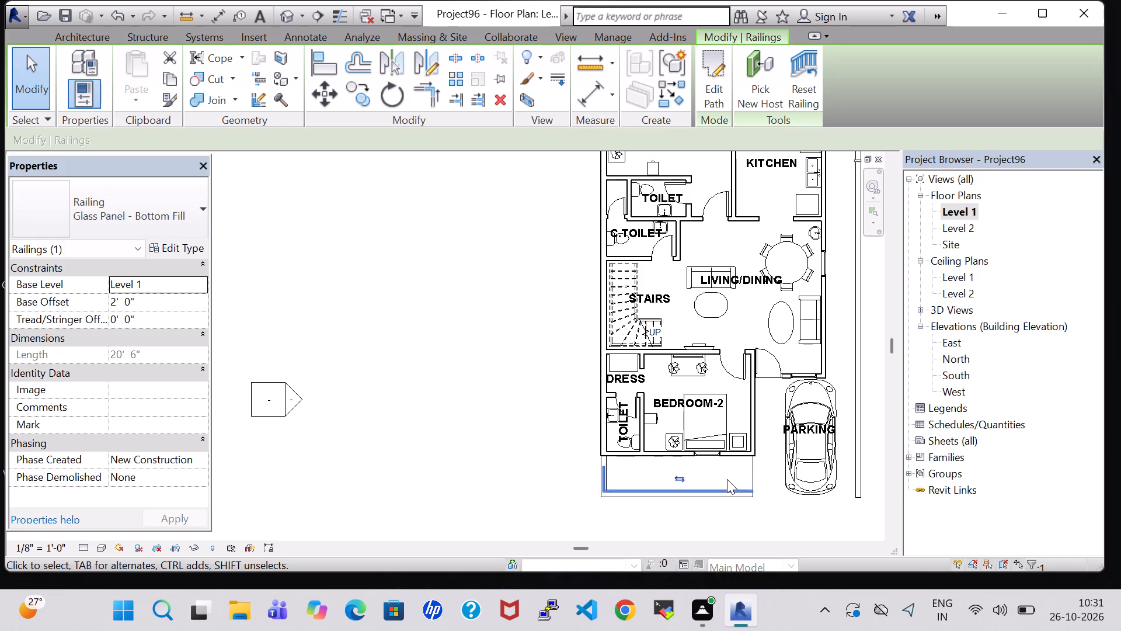
key(Down)
scroll(727, 479, up, 8)
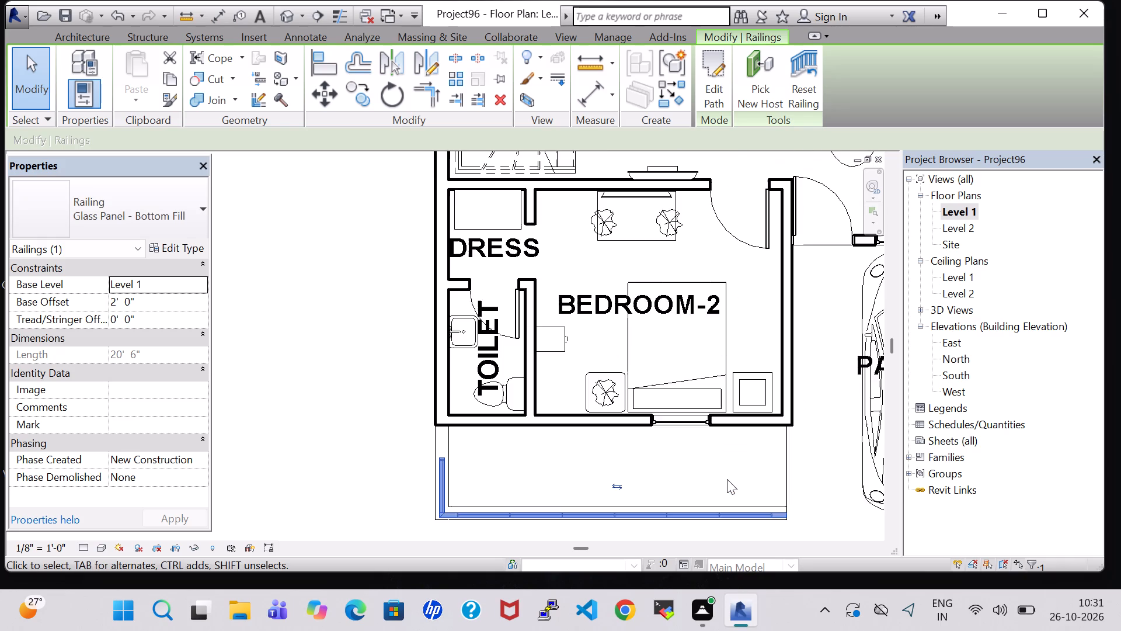
key(Up)
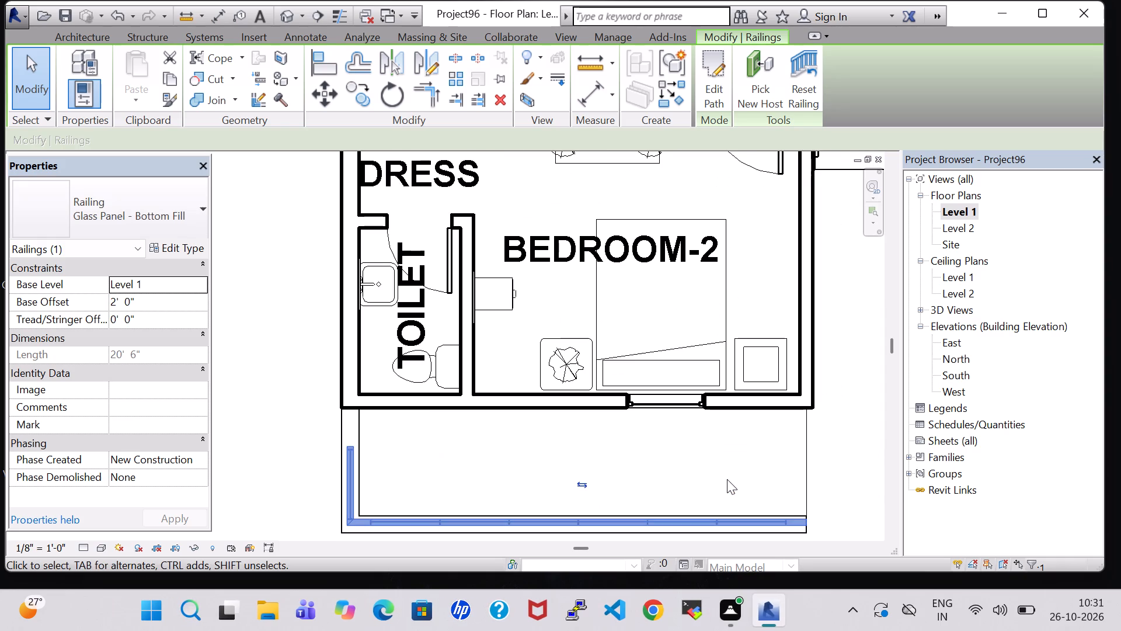
Edit the railing path, extending its short side segment to meet the house's exterior wall, and finish the sketch.
click(352, 452)
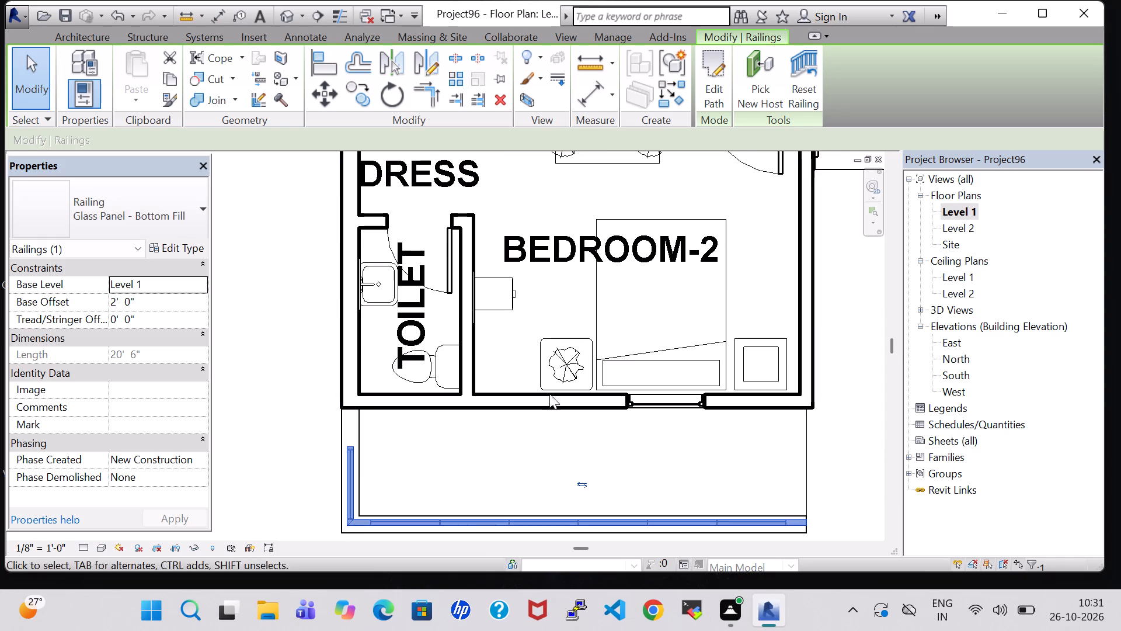
click(716, 79)
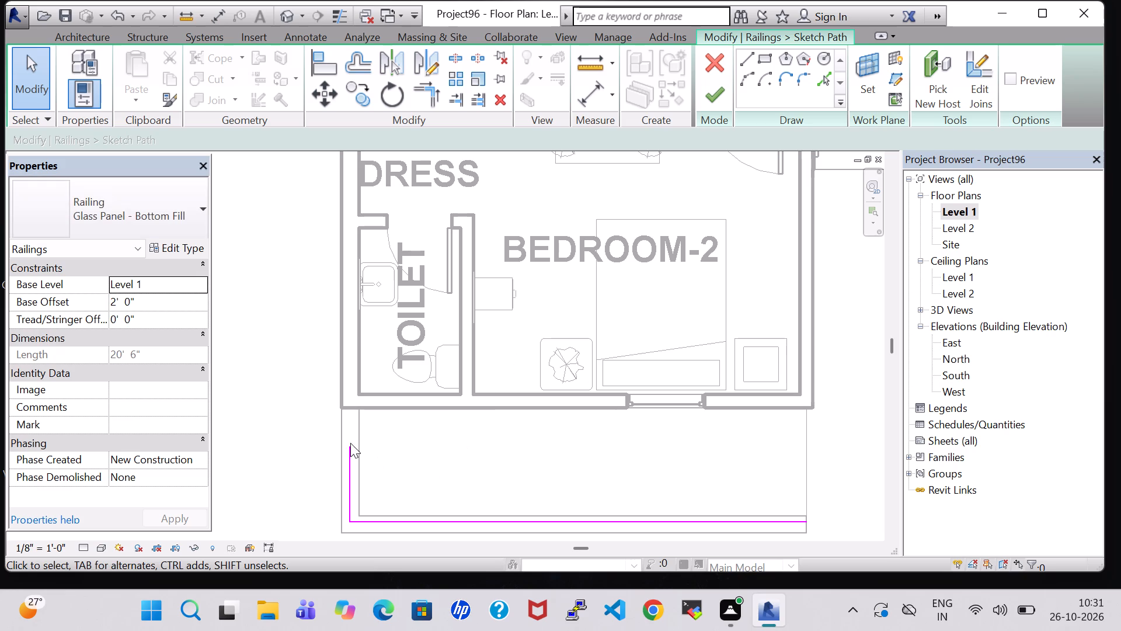
click(352, 446)
drag(350, 443, 351, 409)
click(713, 96)
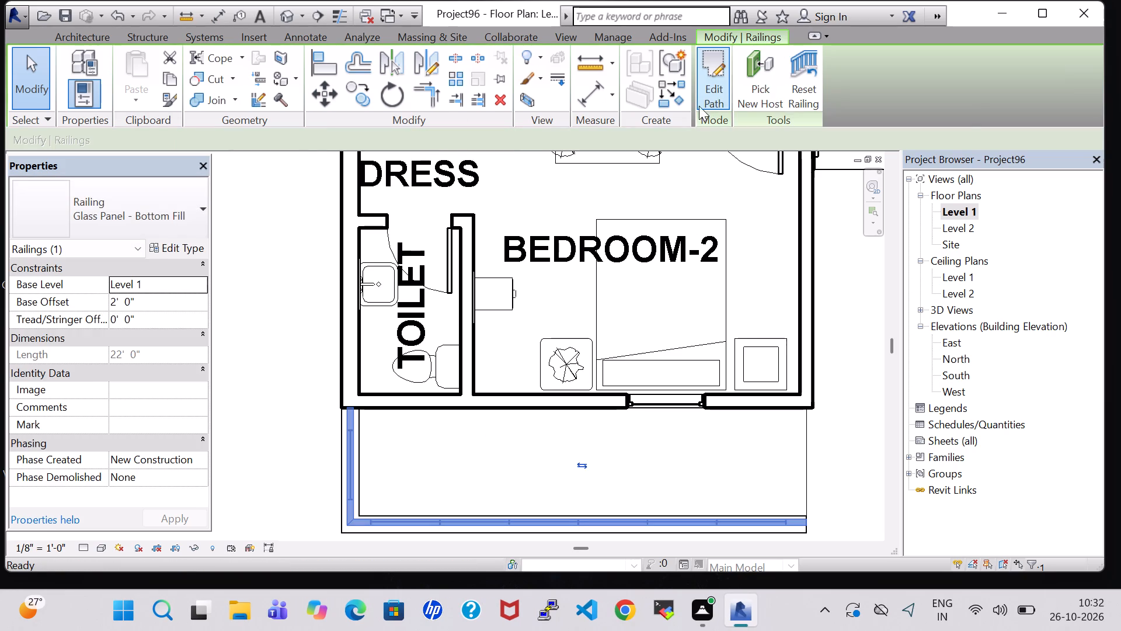
In the 3D view, extend the topography strip before Bedroom-2 to the low front wall by placing surface points at its two outer corners, elevation 0' 0".
click(280, 12)
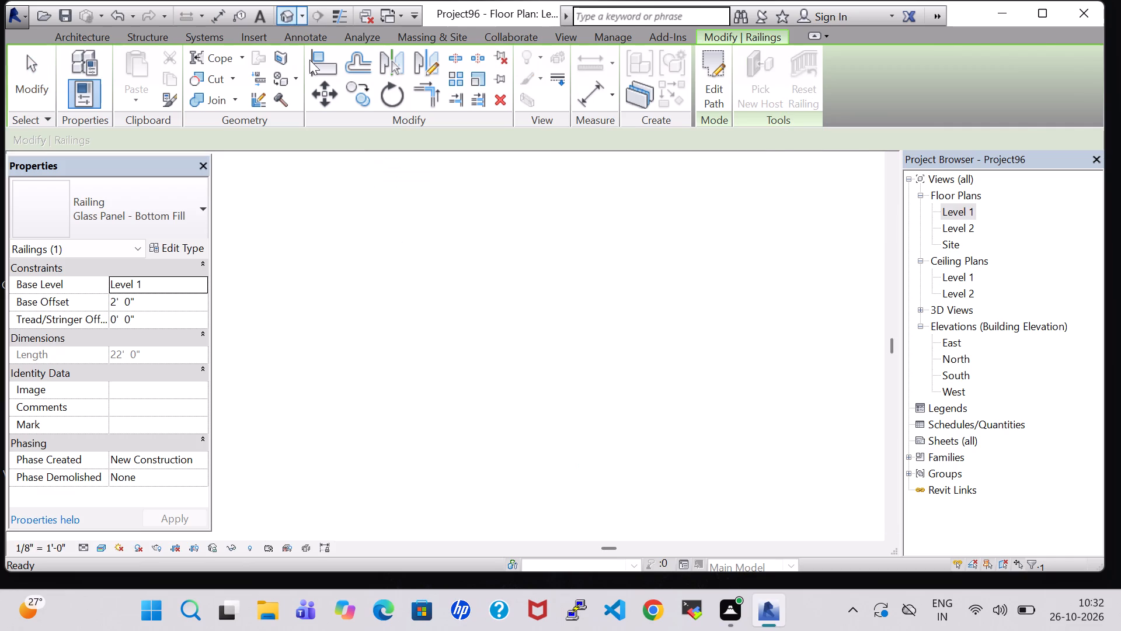
shift+middle_drag(523, 214, 535, 261)
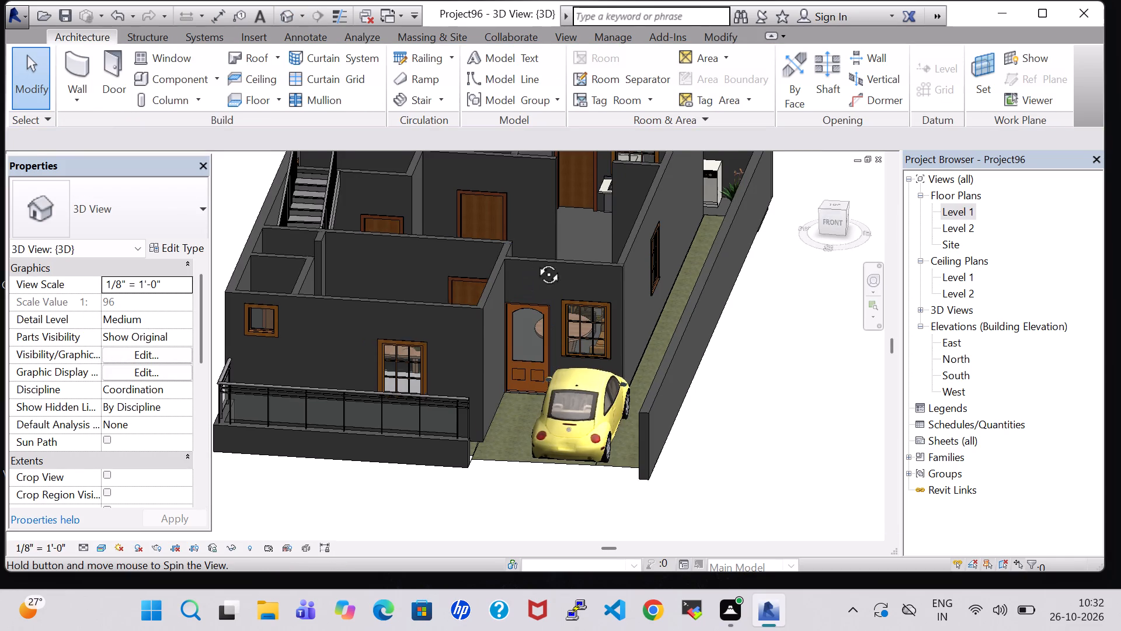
shift+middle_drag(535, 261, 569, 401)
middle_drag(569, 401, 472, 225)
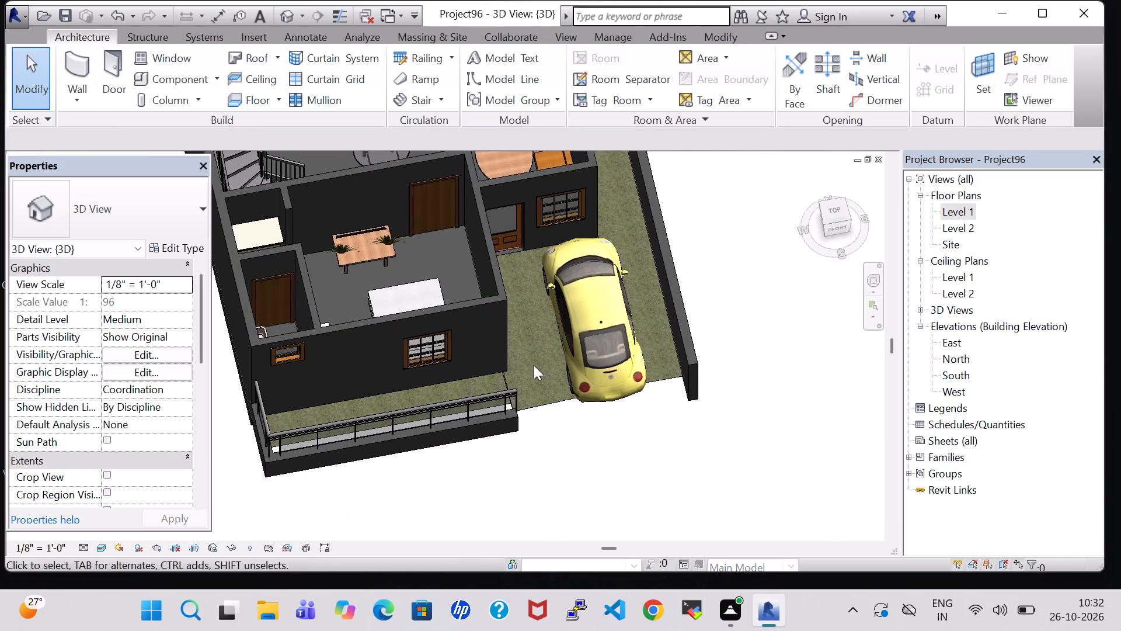
shift+middle_drag(526, 301, 527, 384)
shift+middle_drag(527, 390, 527, 401)
shift+middle_click(526, 408)
shift+middle_click(526, 415)
shift+middle_click(526, 421)
shift+middle_click(526, 424)
shift+middle_click(524, 438)
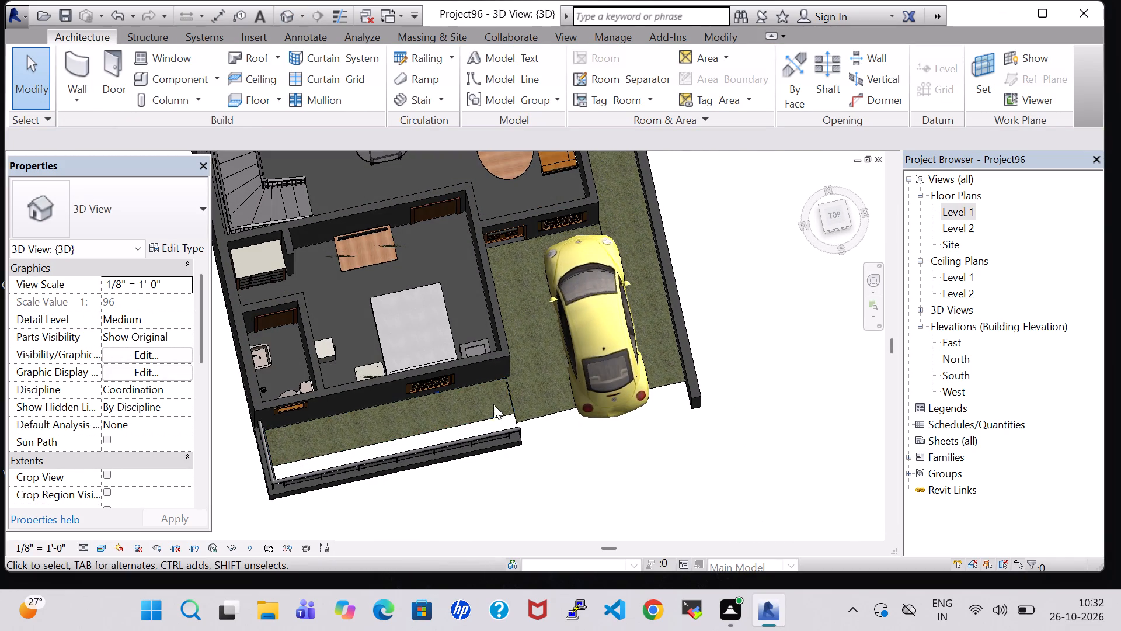
click(485, 415)
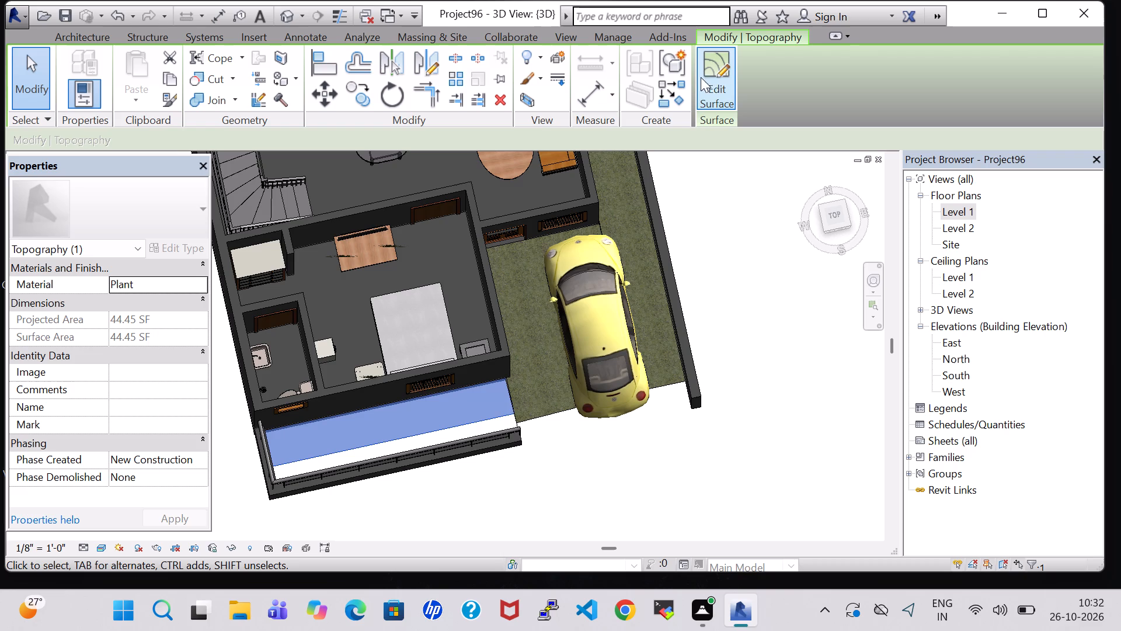
click(708, 79)
click(744, 83)
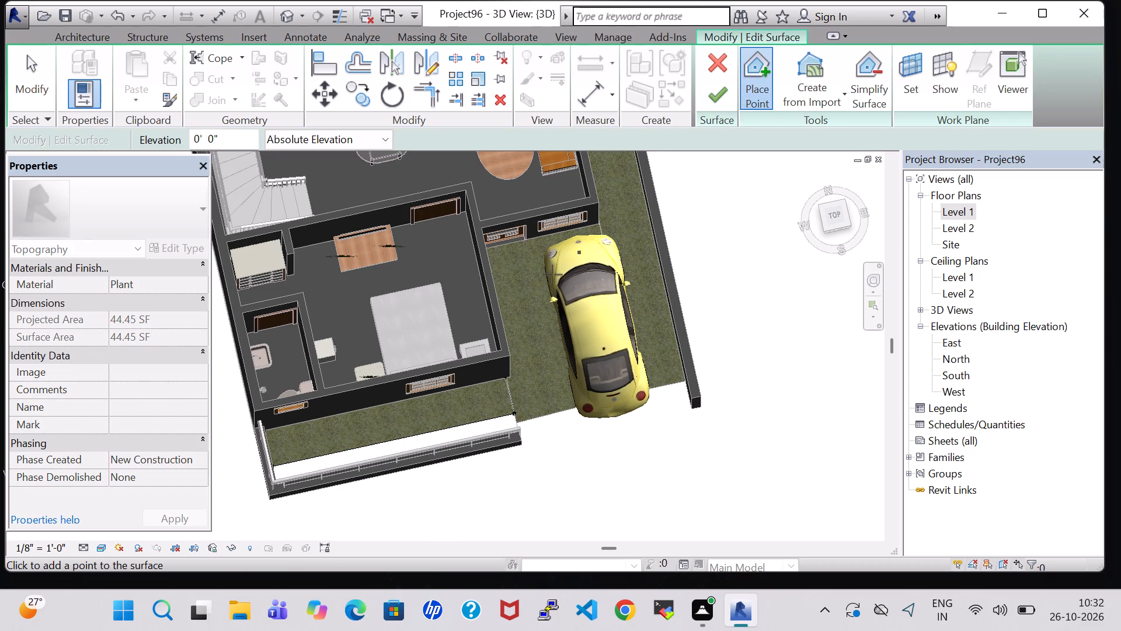
shift+middle_drag(474, 342, 474, 349)
shift+middle_click(474, 365)
shift+middle_drag(474, 389, 474, 405)
shift+middle_drag(474, 412, 475, 422)
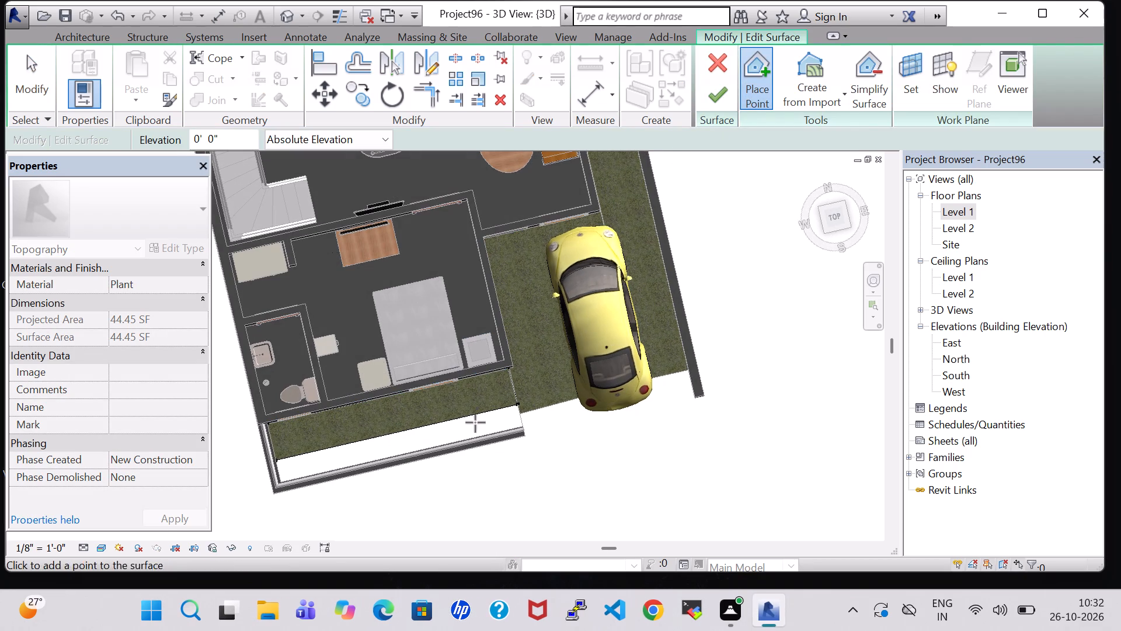
click(284, 481)
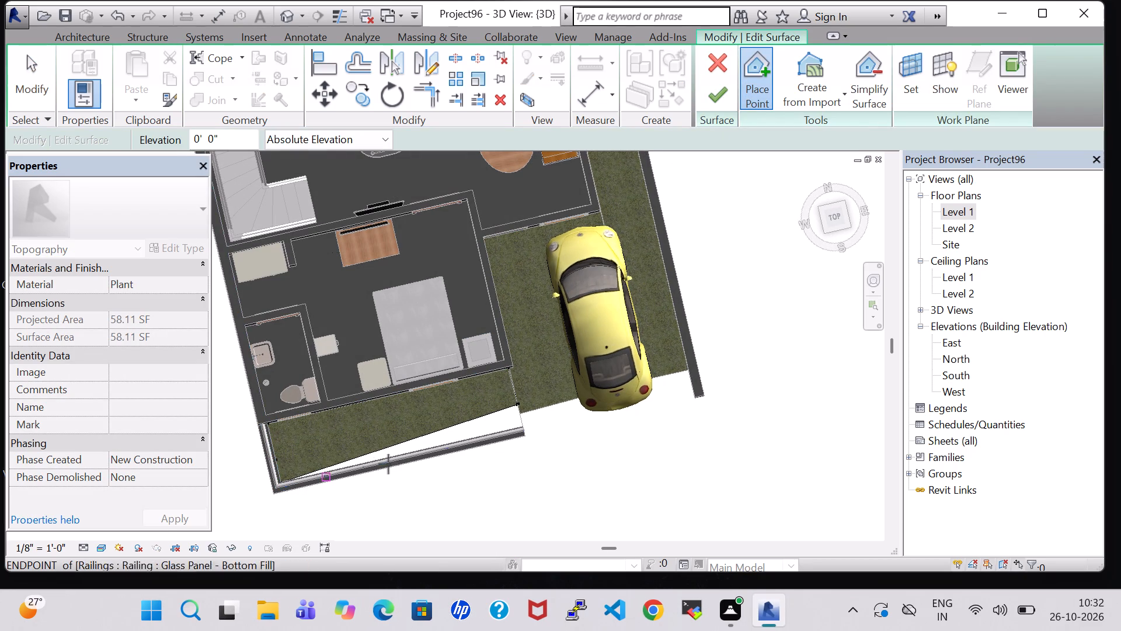
click(523, 436)
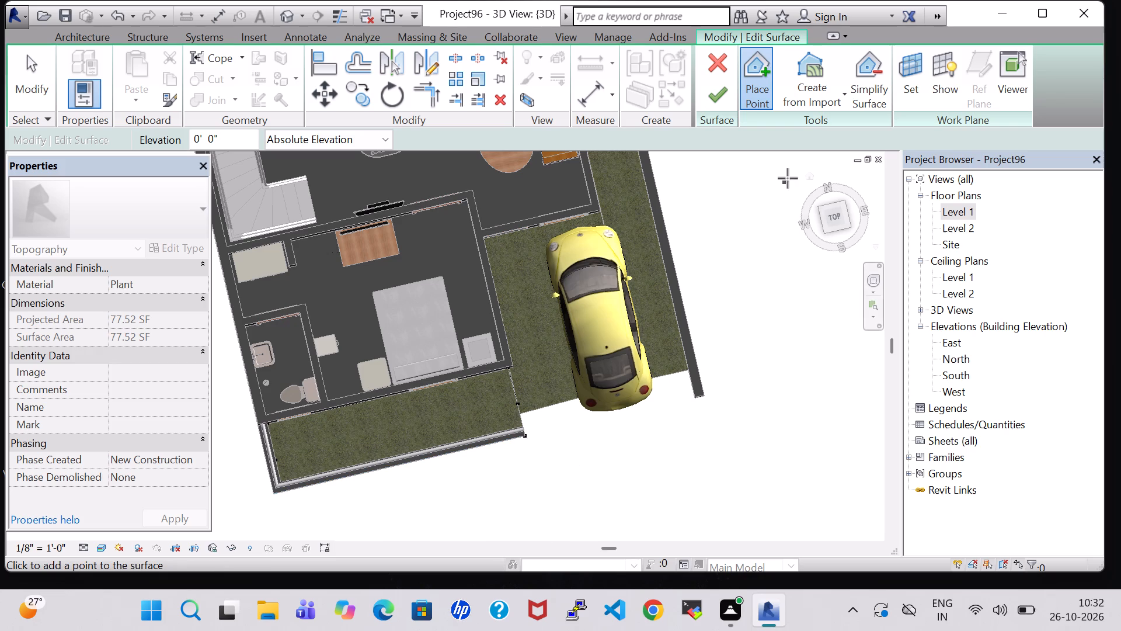
click(723, 100)
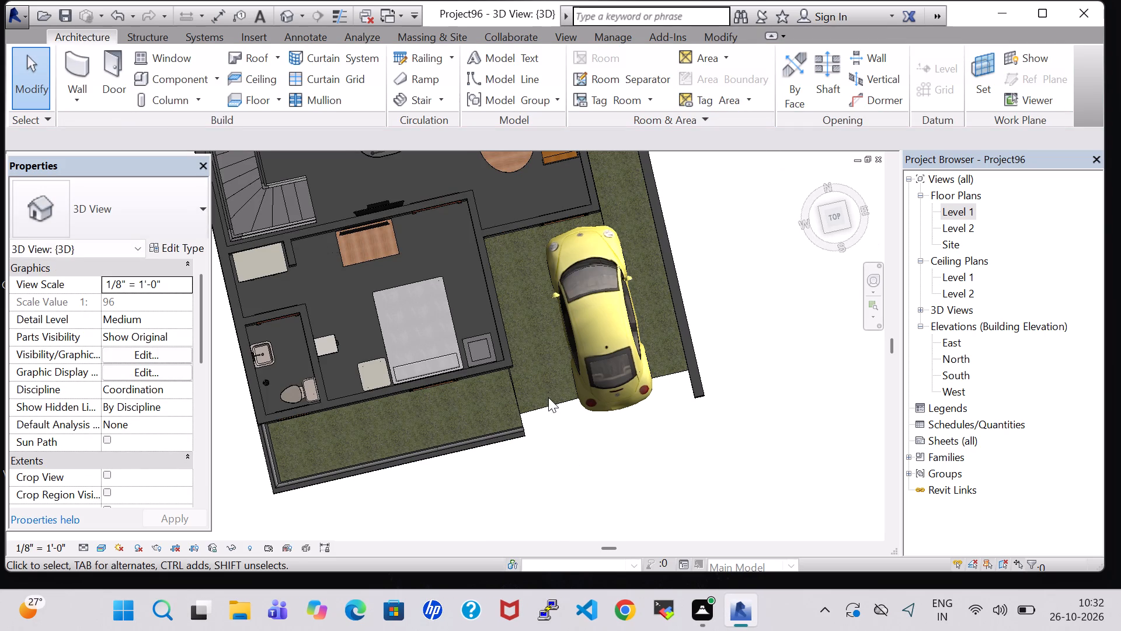
Extend the parking topography forward by placing surface points at the low front wall's end and both corners of the boundary wall's end.
click(549, 401)
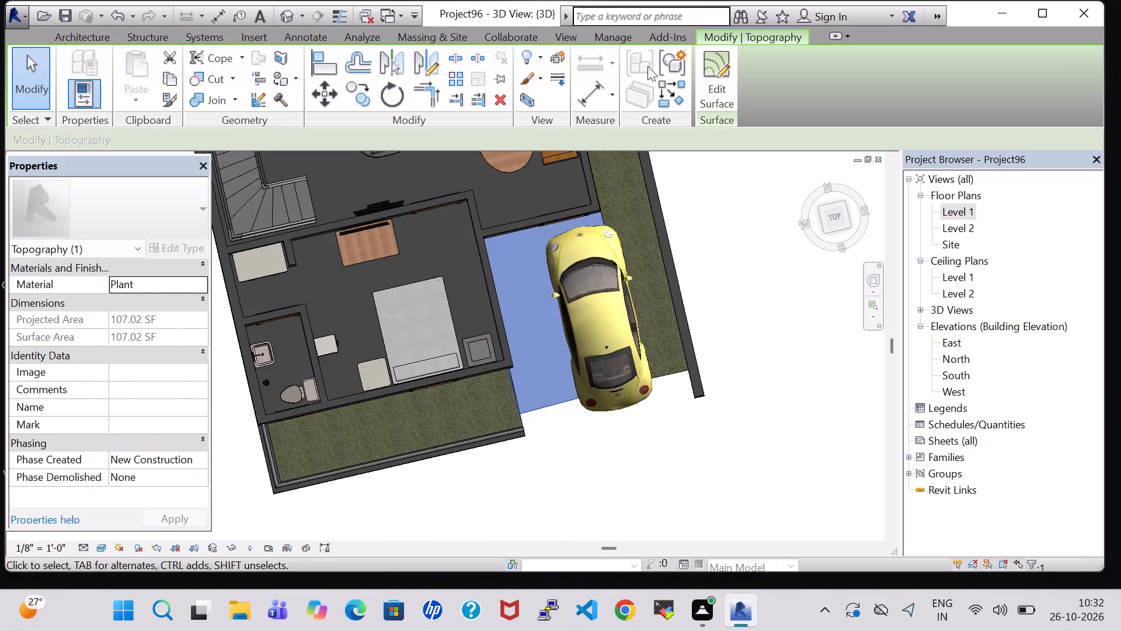
click(711, 72)
click(758, 78)
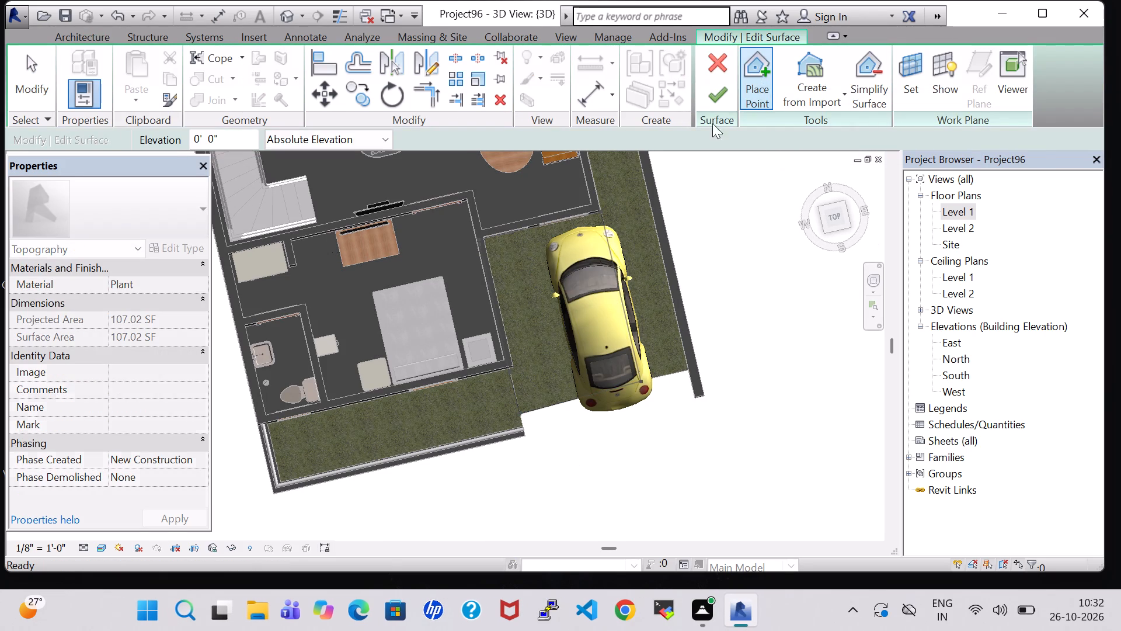
click(526, 434)
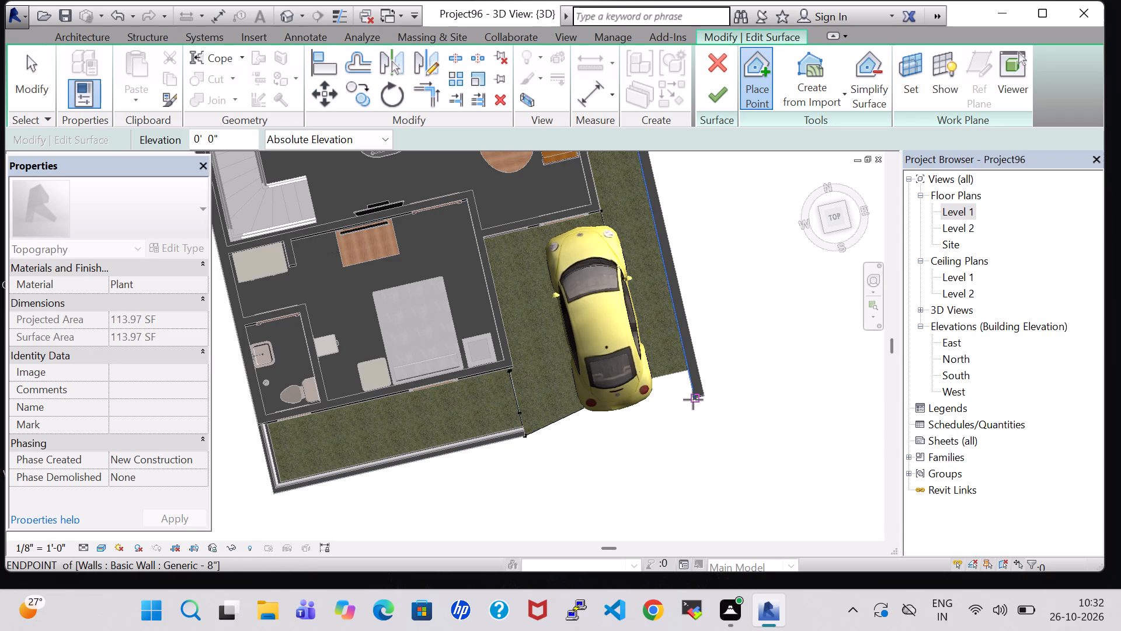
click(693, 400)
click(705, 395)
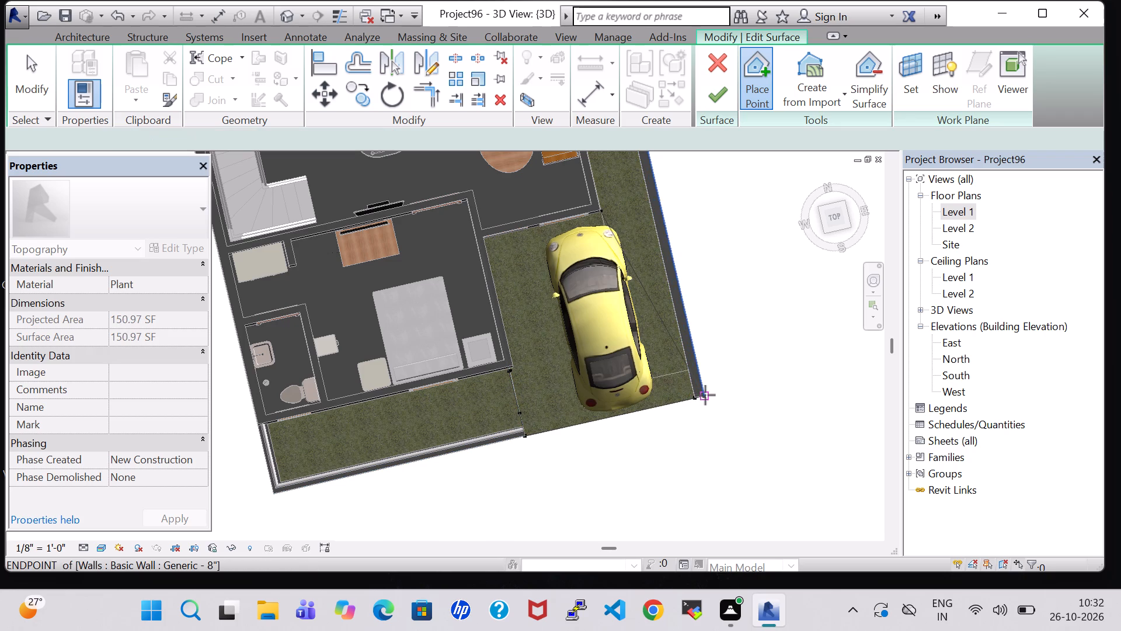
click(722, 100)
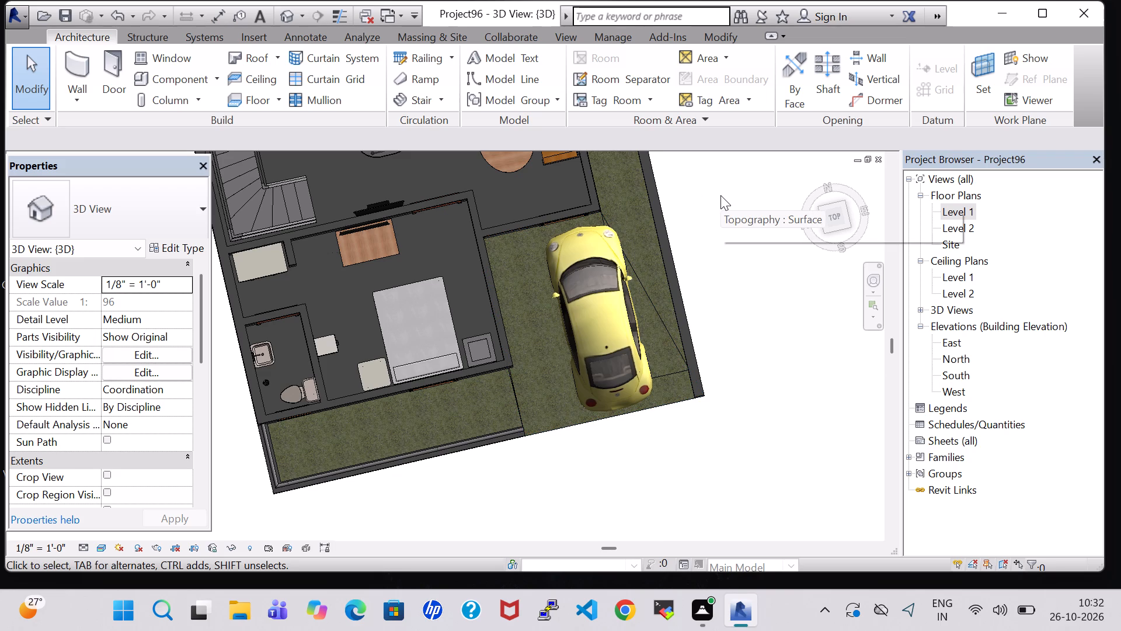
Edit the parking topography again, adding a surface point on the boundary wall level with the living room's front wall.
click(648, 288)
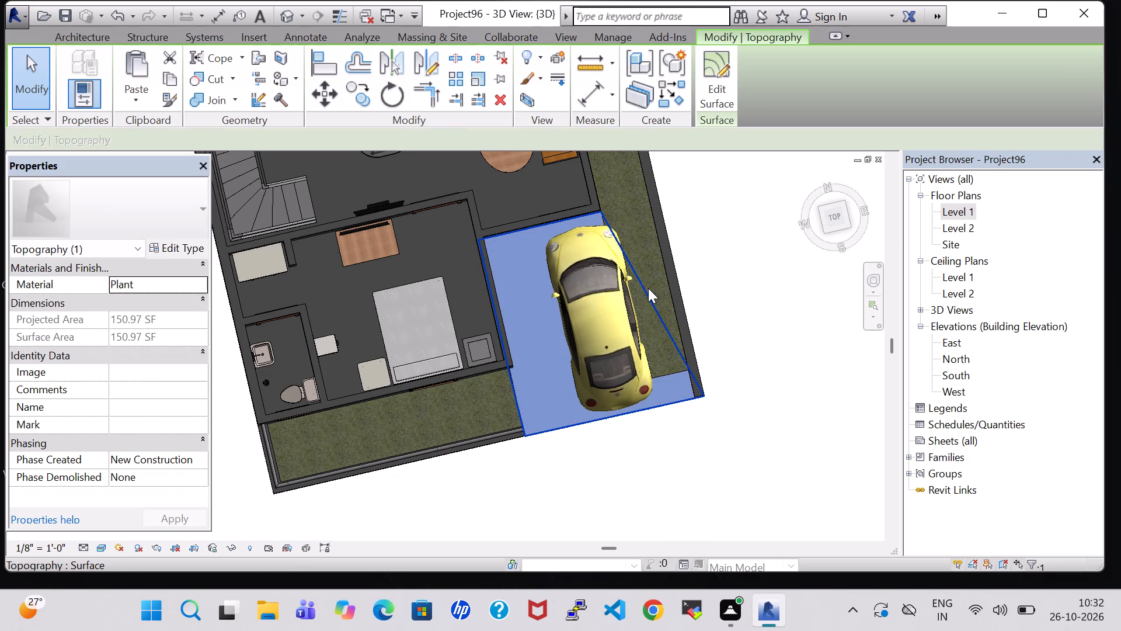
click(729, 83)
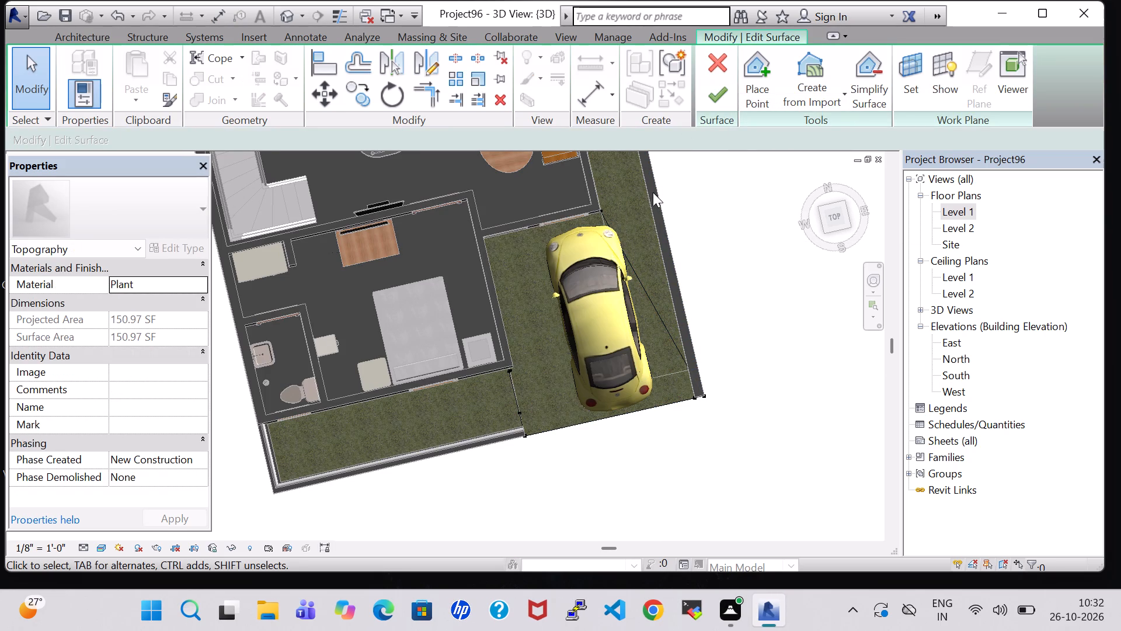
click(769, 96)
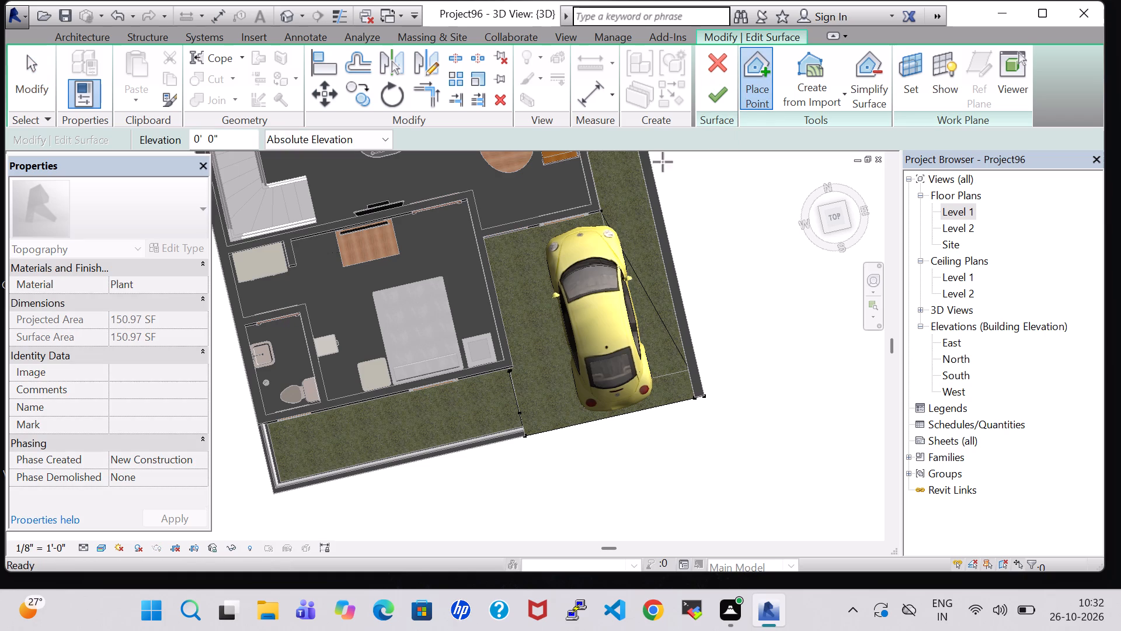
click(650, 203)
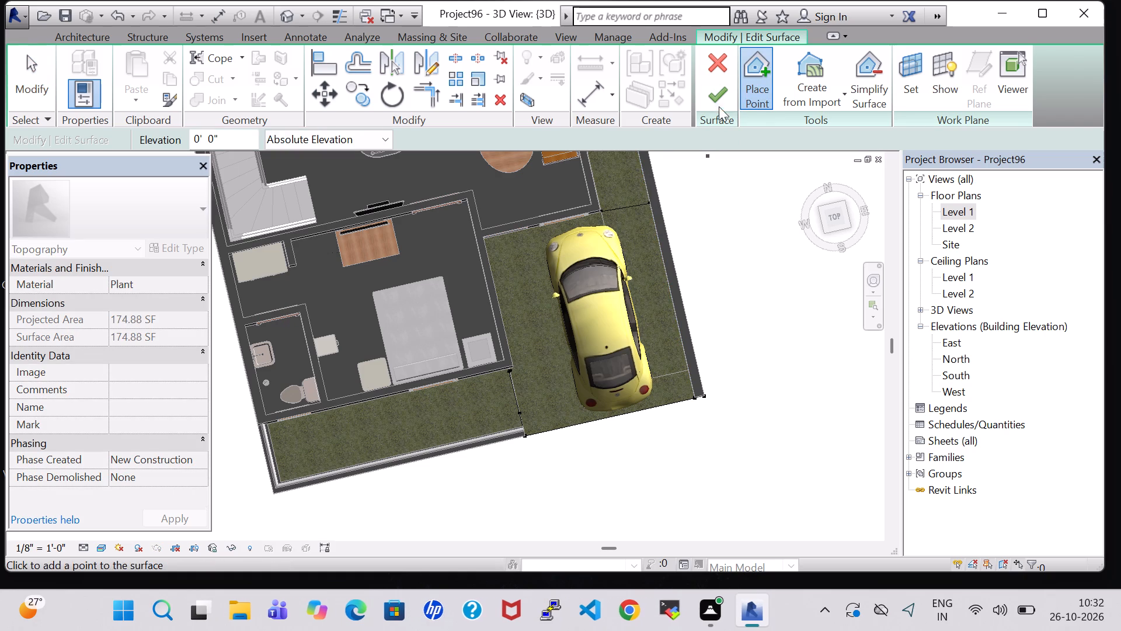
click(713, 98)
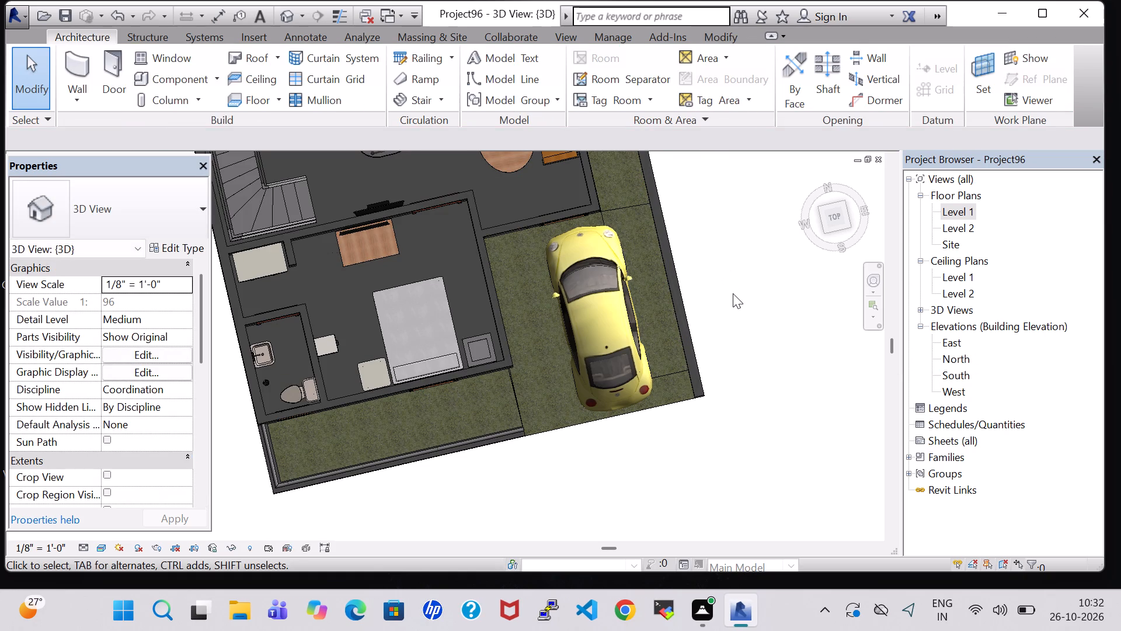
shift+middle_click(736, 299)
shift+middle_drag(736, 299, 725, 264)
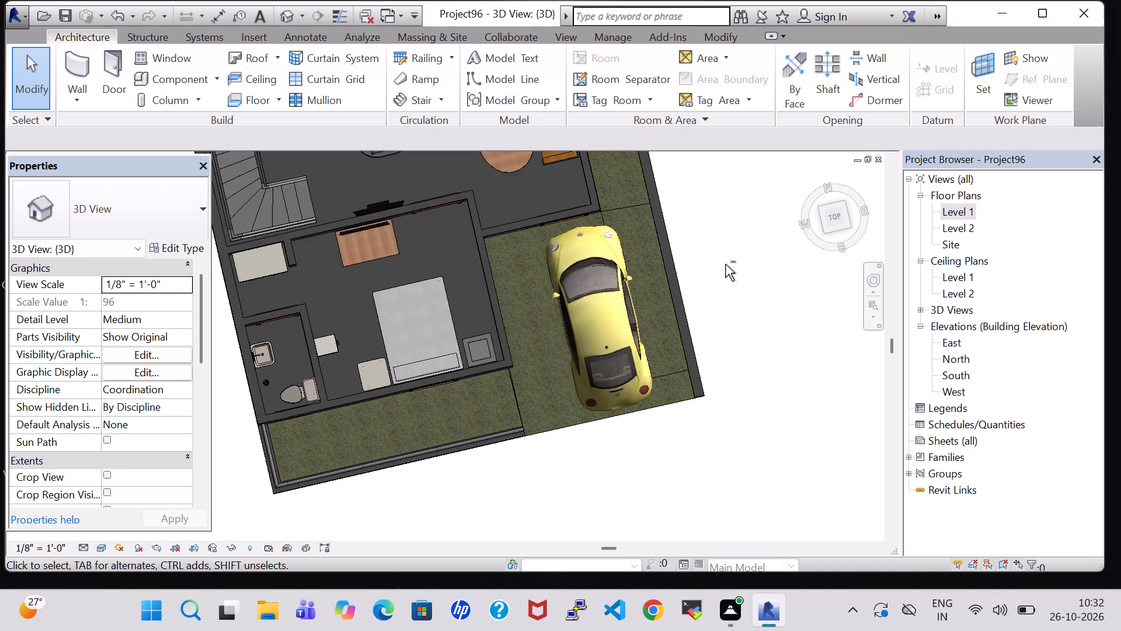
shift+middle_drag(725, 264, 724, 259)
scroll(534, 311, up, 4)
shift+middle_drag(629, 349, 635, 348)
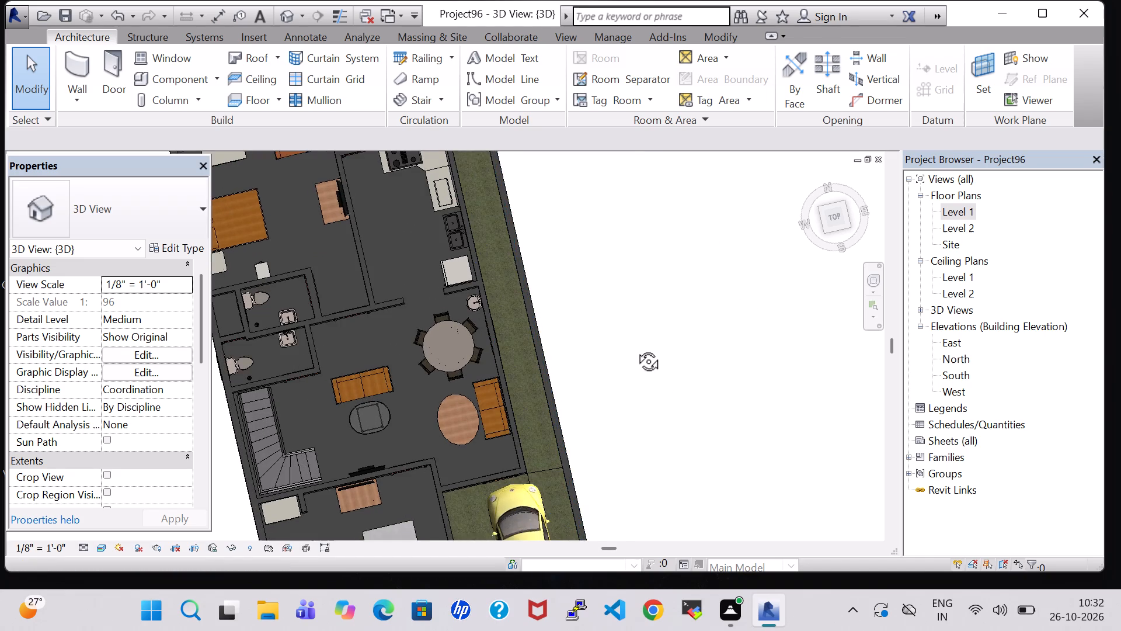
Nudge the Crane Lily plant in the wash area forward onto the side lawn strip beside the kitchen.
shift+middle_drag(635, 348, 619, 214)
shift+middle_drag(617, 301, 603, 197)
shift+scroll(603, 199, up, 1)
shift+middle_drag(603, 197, 603, 197)
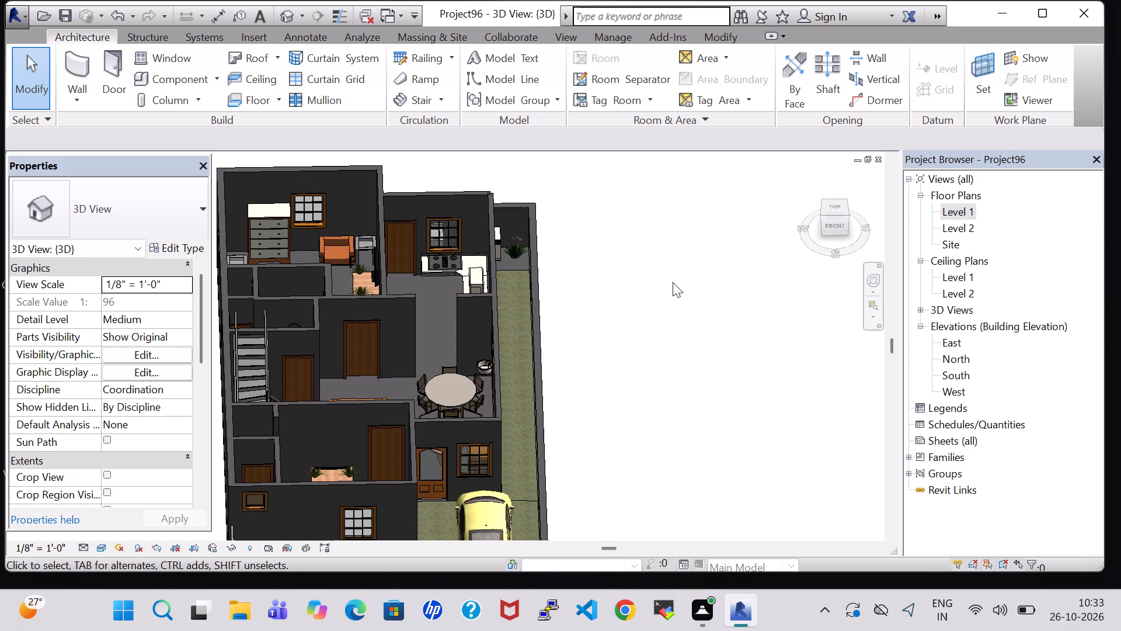
click(514, 252)
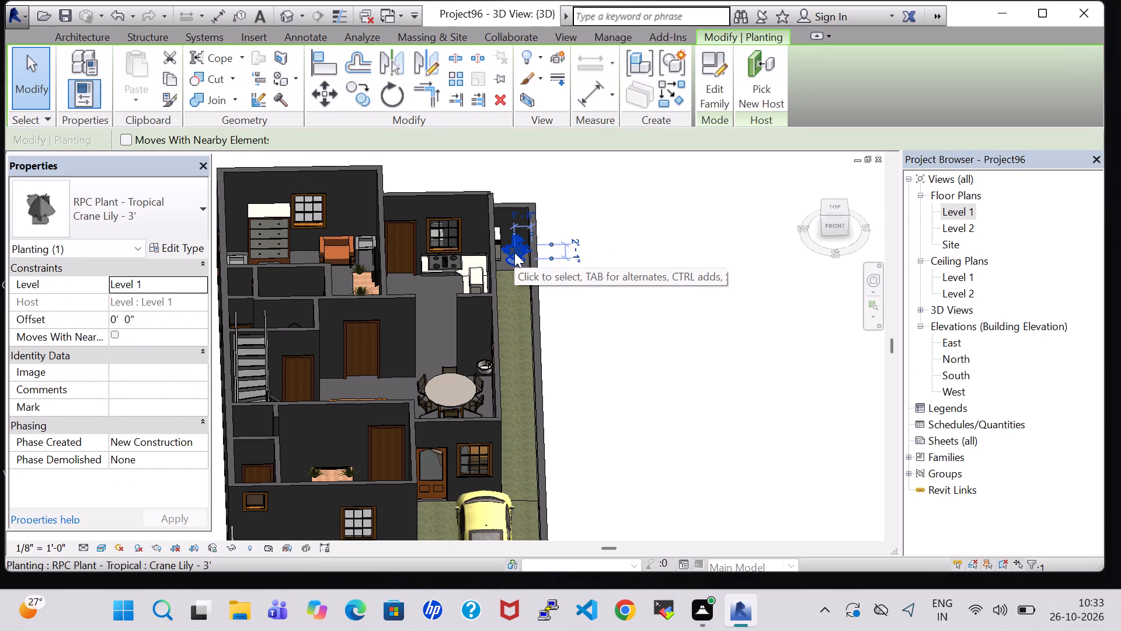
key(Right)
key(Left)
key(Down)
key(Down)
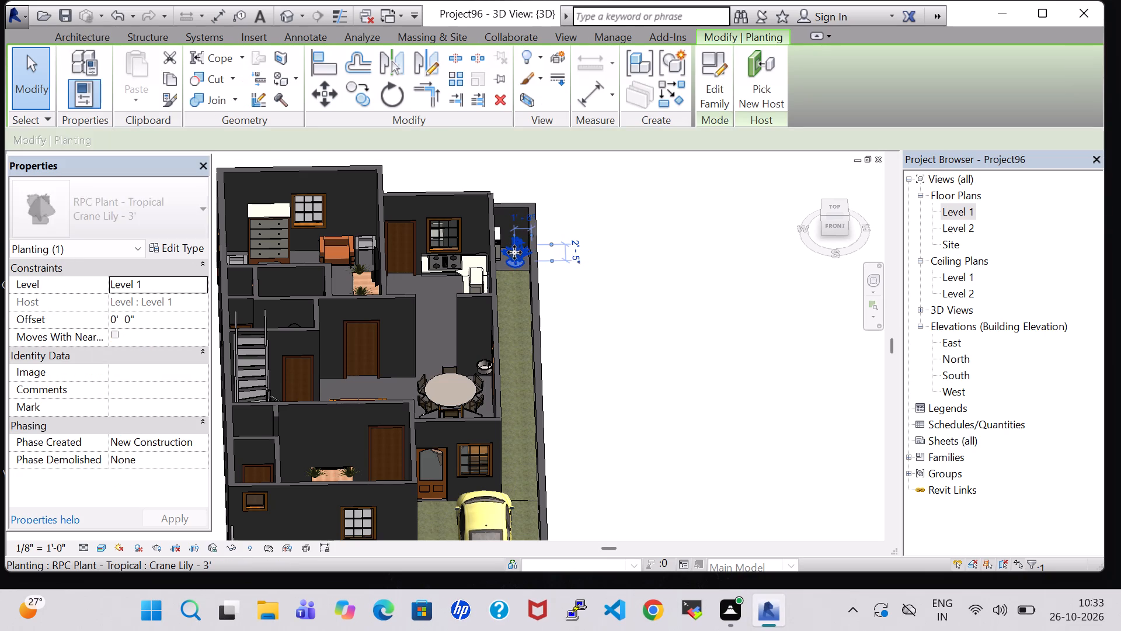
key(Down)
key(Down)
key(Down)
key(Down)
key(Down)
key(Down)
key(Down)
key(Down)
key(Left)
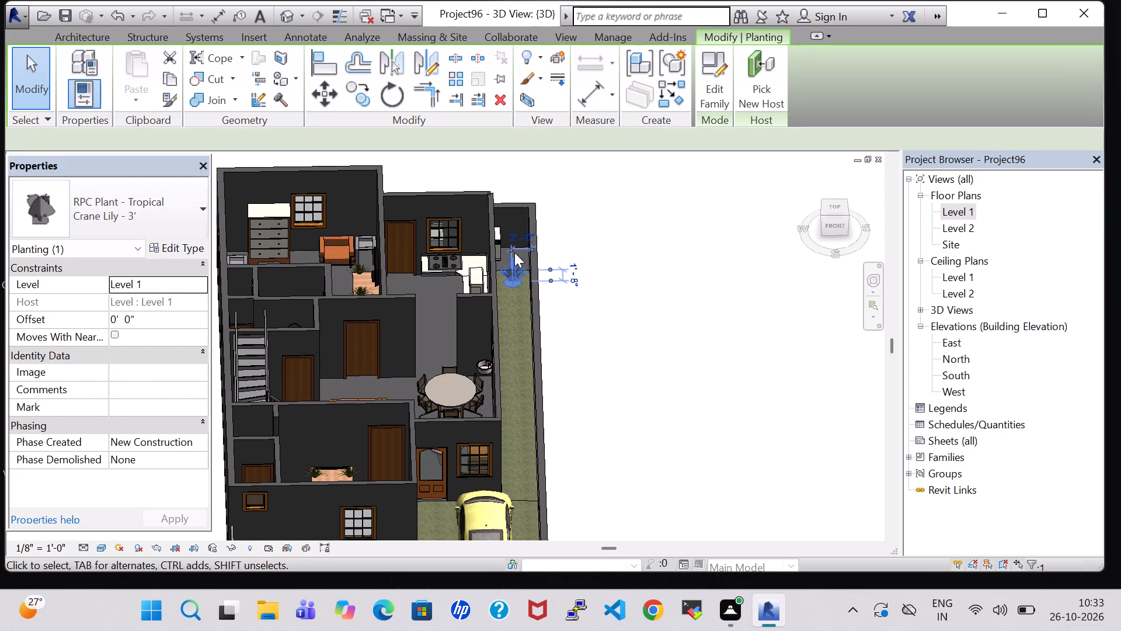
click(635, 261)
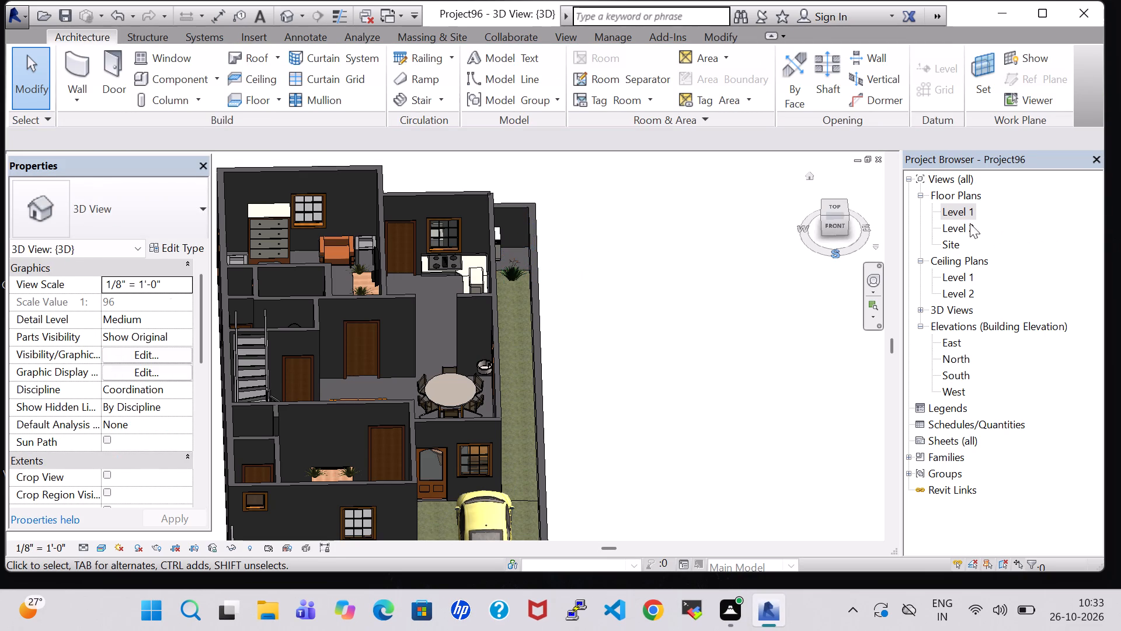
In the Level 1 plan, place three similar Crane Lily - 3' plants in a row along the side strip, about 2' 0" from the boundary wall.
double_click(960, 216)
scroll(768, 255, down, 7)
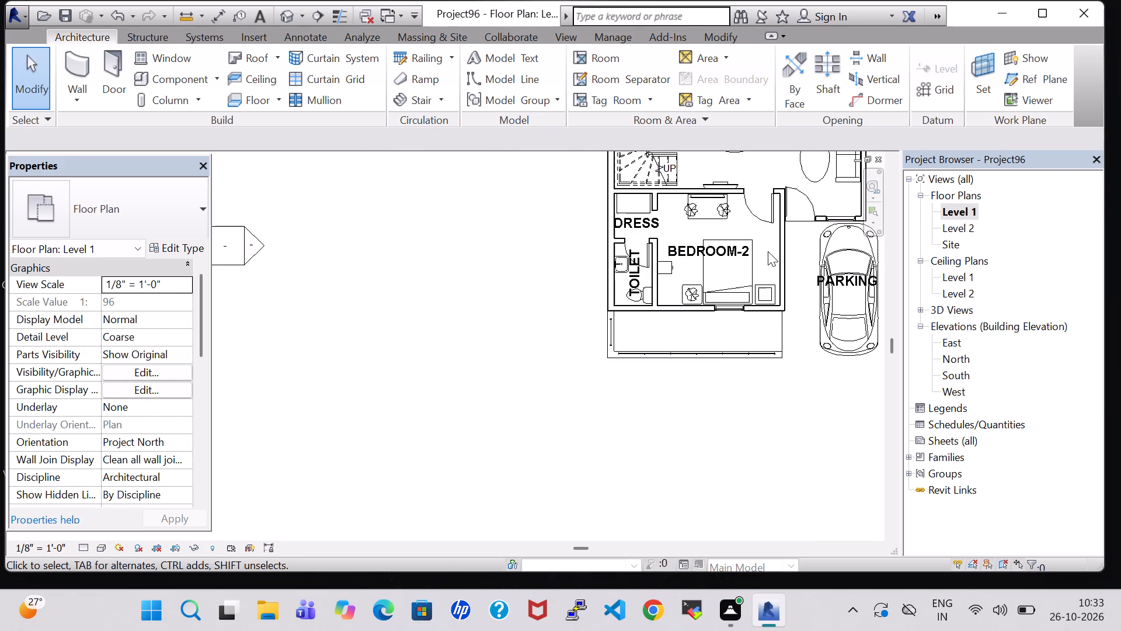
middle_drag(768, 251, 626, 289)
middle_drag(597, 300, 449, 369)
middle_drag(664, 276, 680, 398)
scroll(680, 398, up, 1)
middle_drag(694, 369, 707, 455)
middle_click(707, 455)
click(616, 186)
scroll(616, 185, up, 1)
right_click(615, 185)
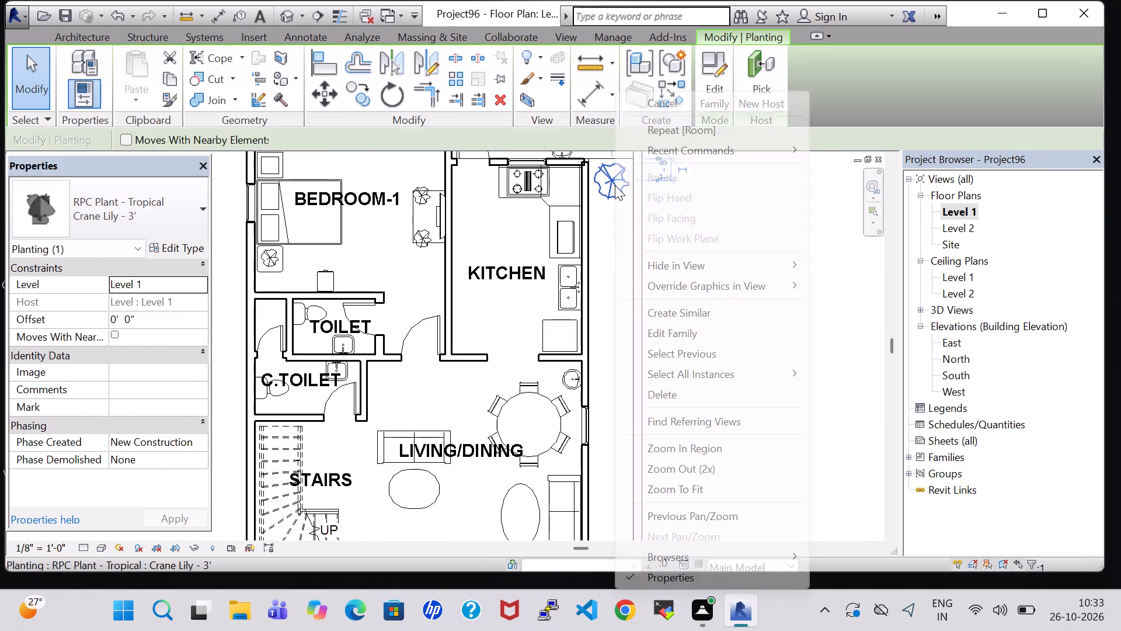
click(715, 314)
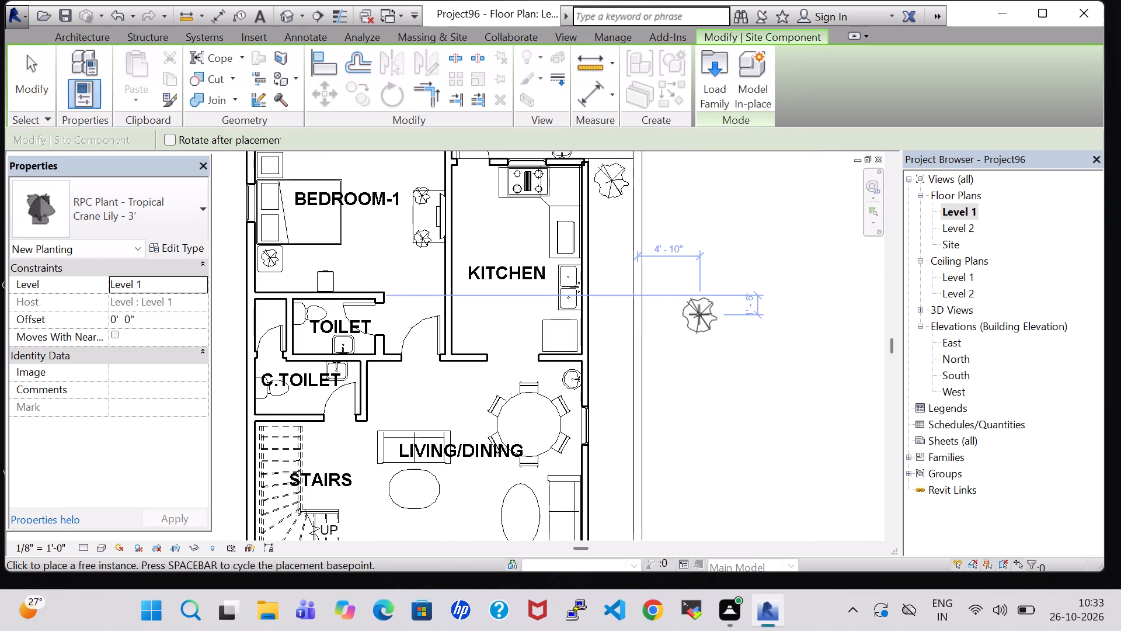
click(614, 285)
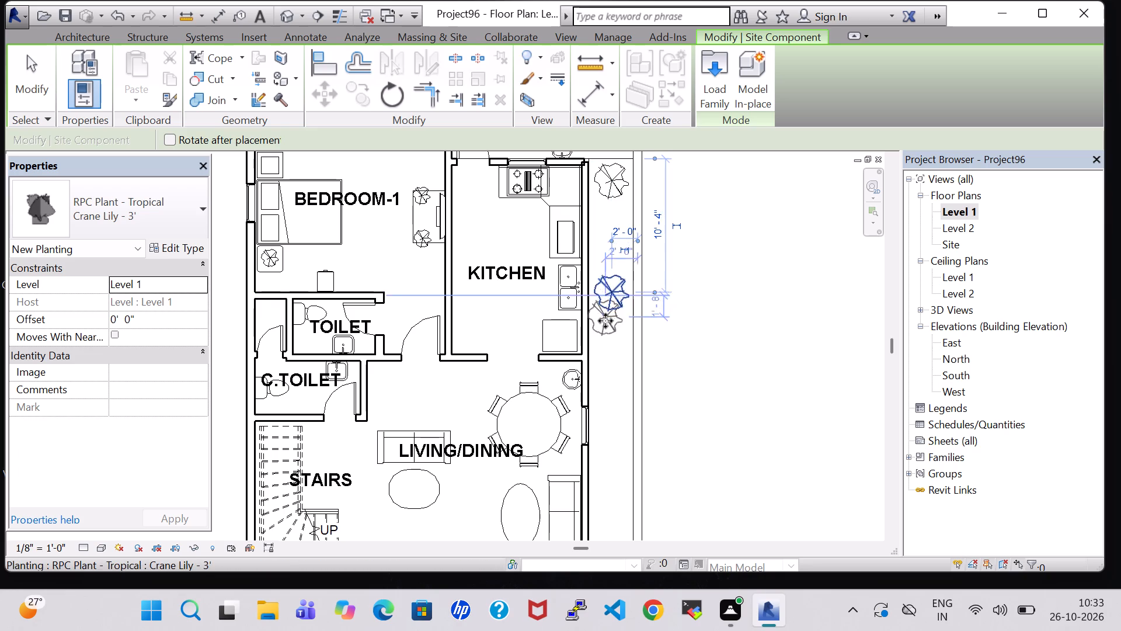
click(607, 429)
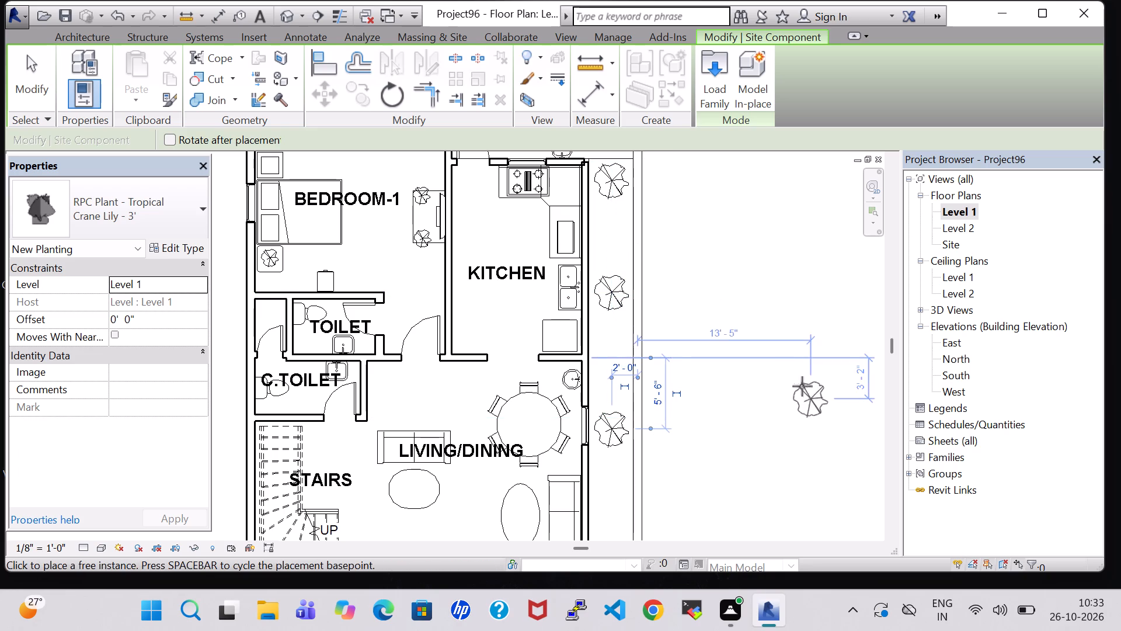
scroll(786, 367, down, 2)
middle_drag(775, 357, 789, 200)
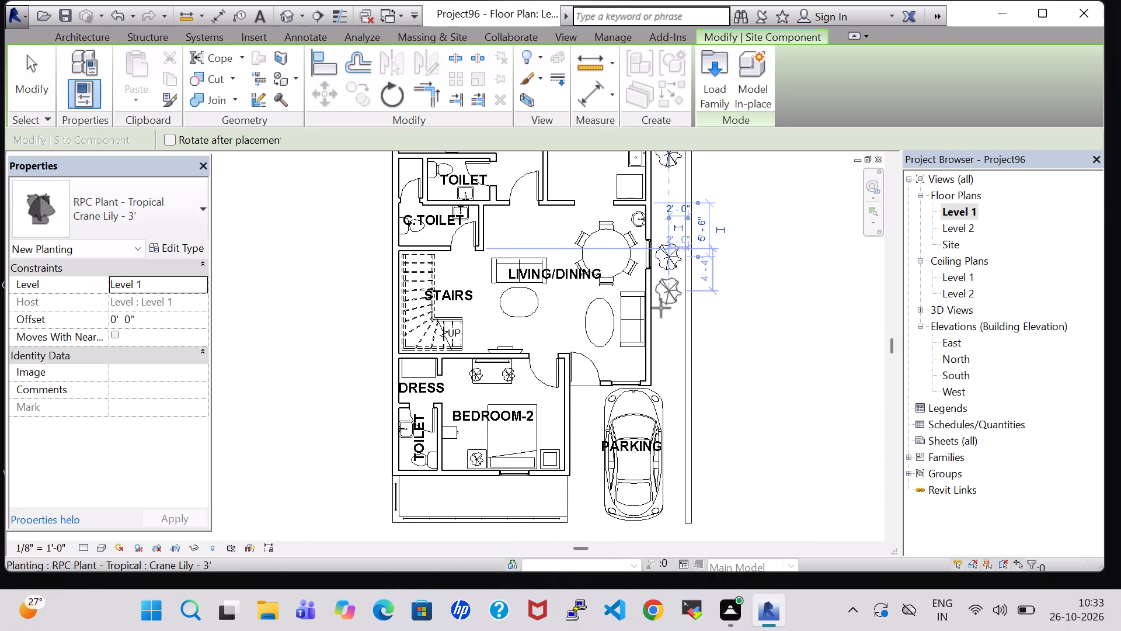
click(673, 343)
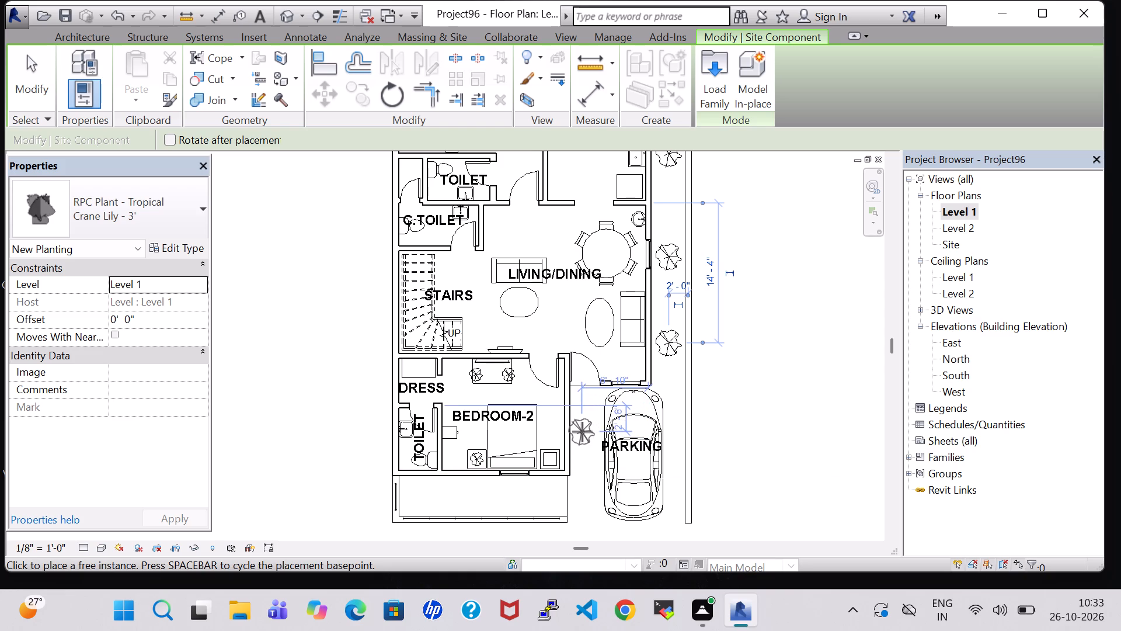
key(Escape)
key(Escape)
Change the second and fourth plants in the row, counted from the wash area, to Jungle Flame - 3' and check the row in 3D.
click(669, 337)
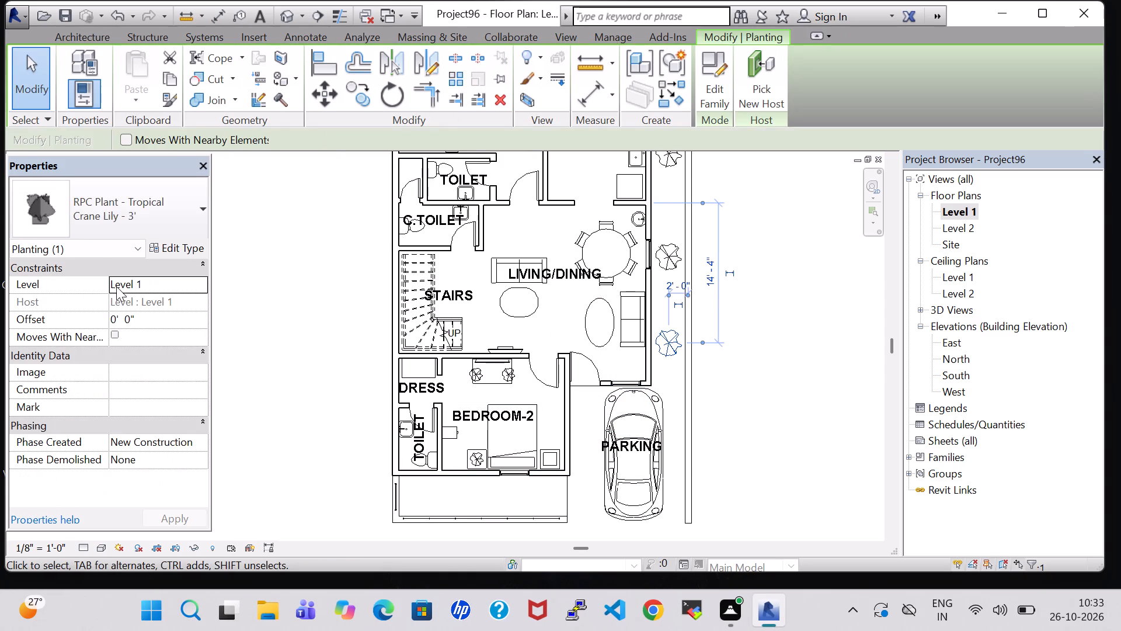
click(172, 221)
click(103, 410)
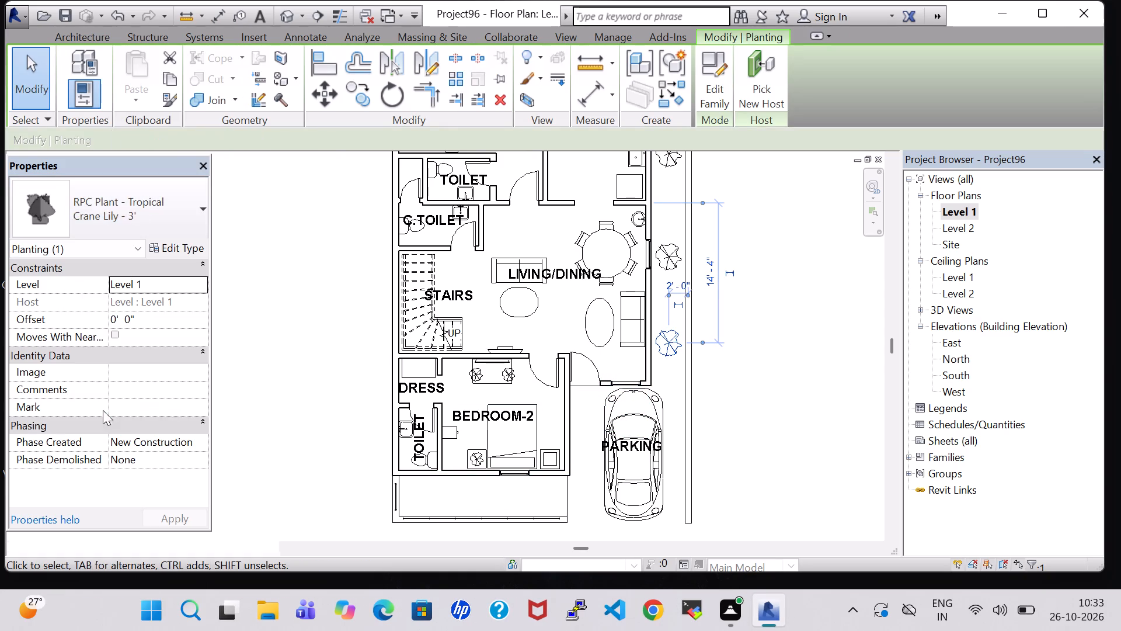
click(792, 269)
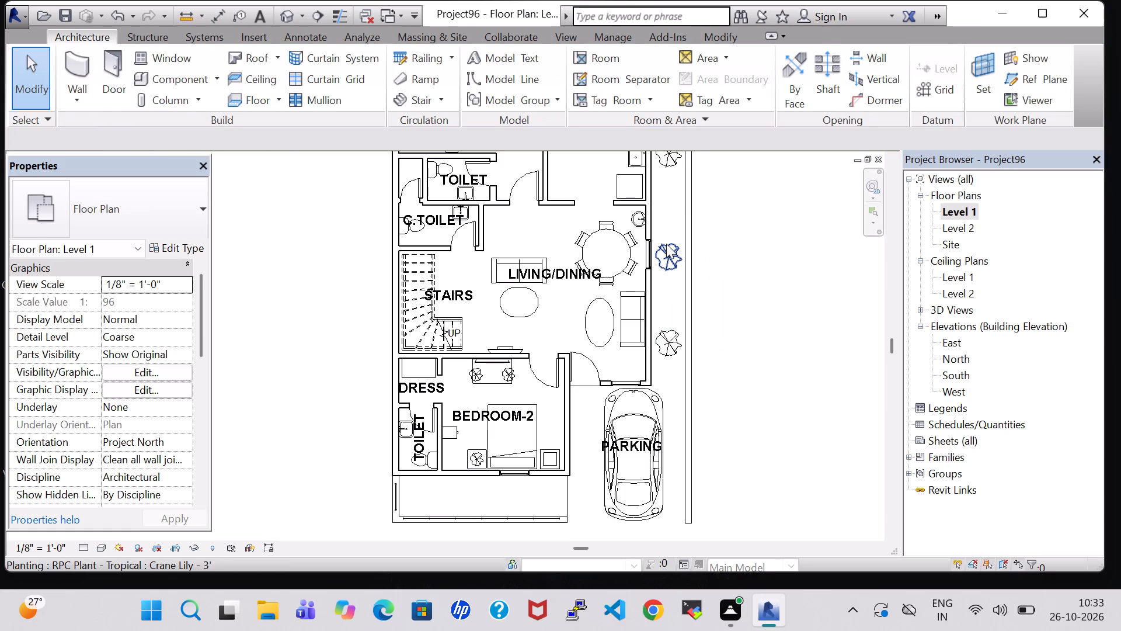
click(667, 244)
click(750, 202)
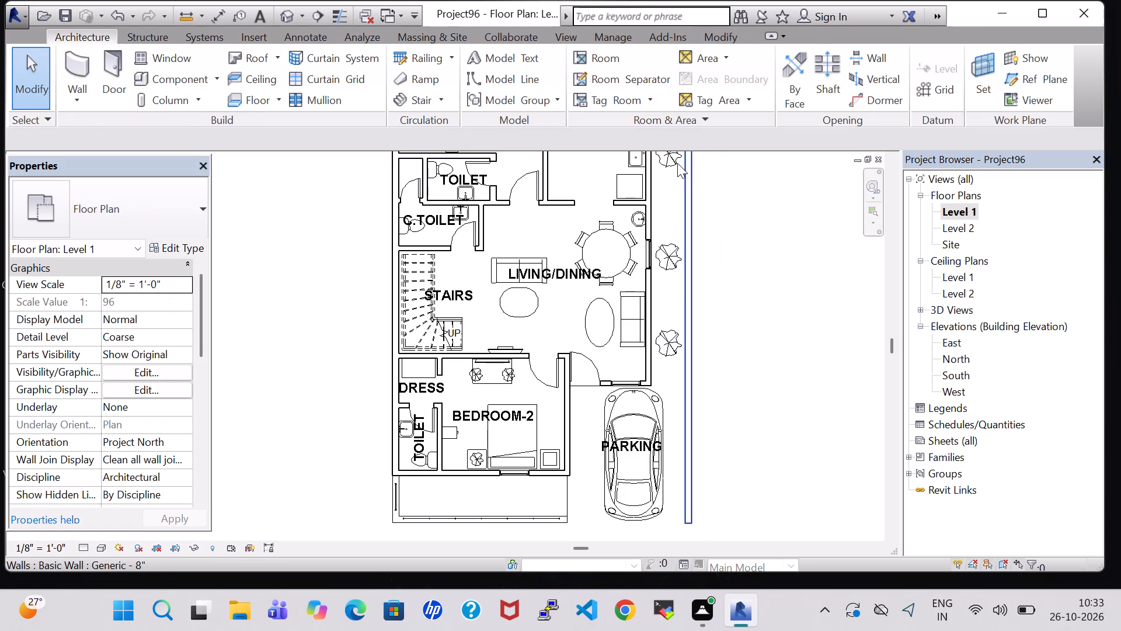
click(674, 162)
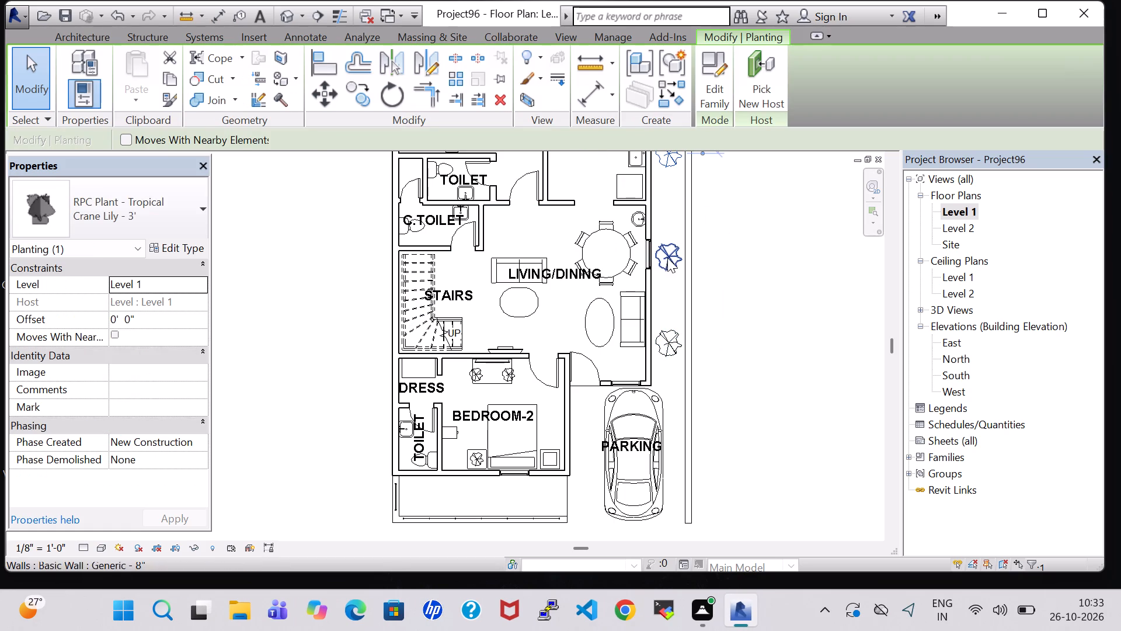
click(663, 258)
click(753, 246)
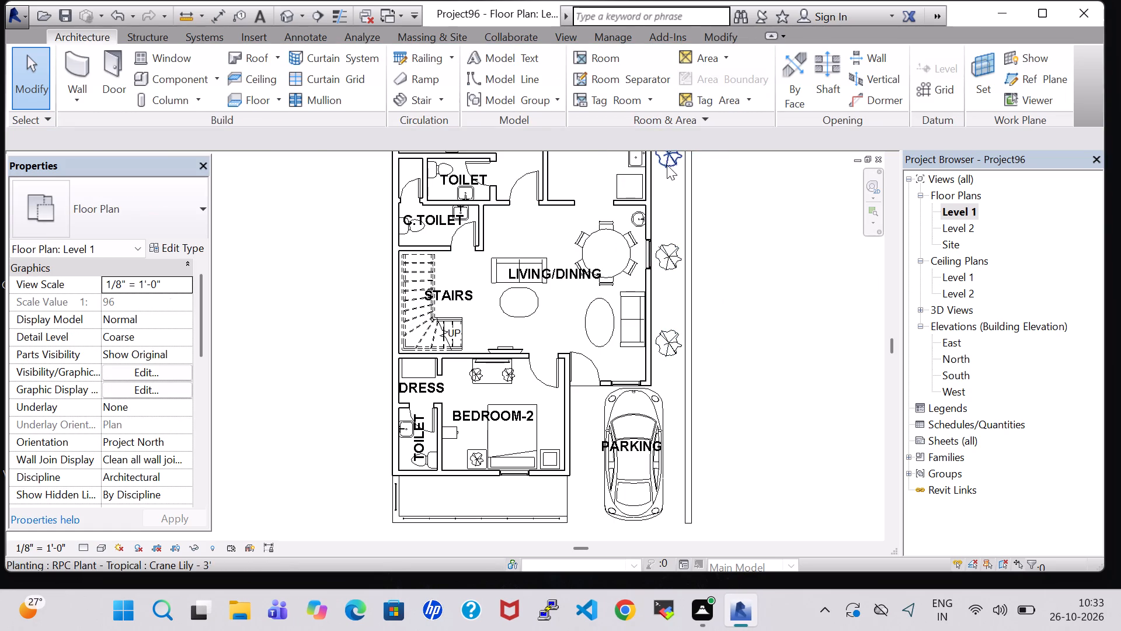
click(664, 165)
click(138, 218)
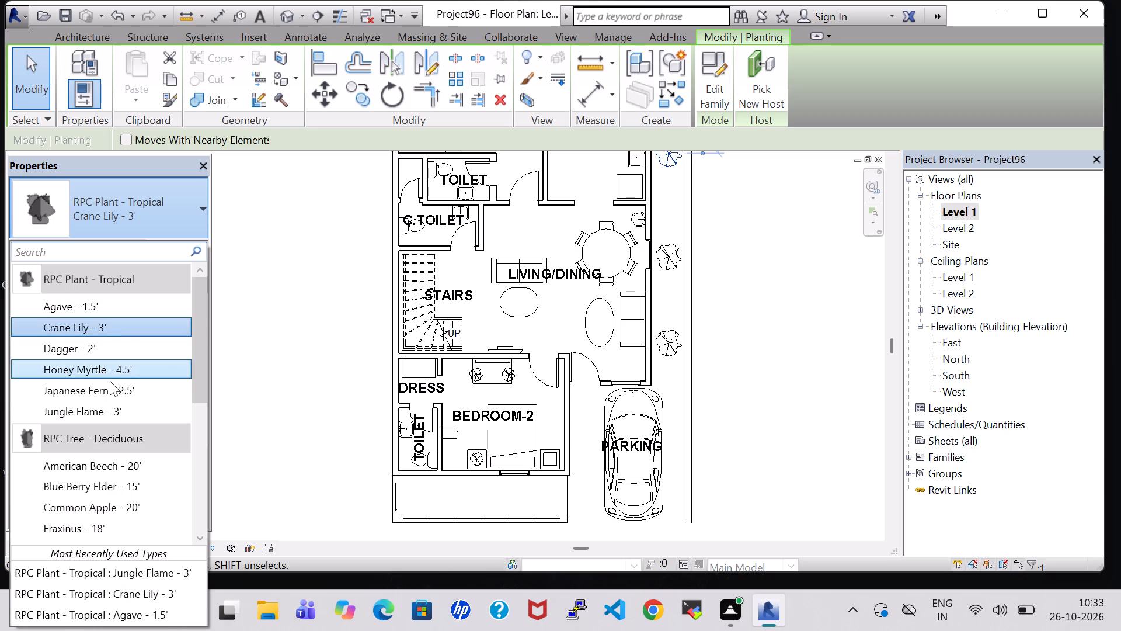
click(117, 412)
click(751, 203)
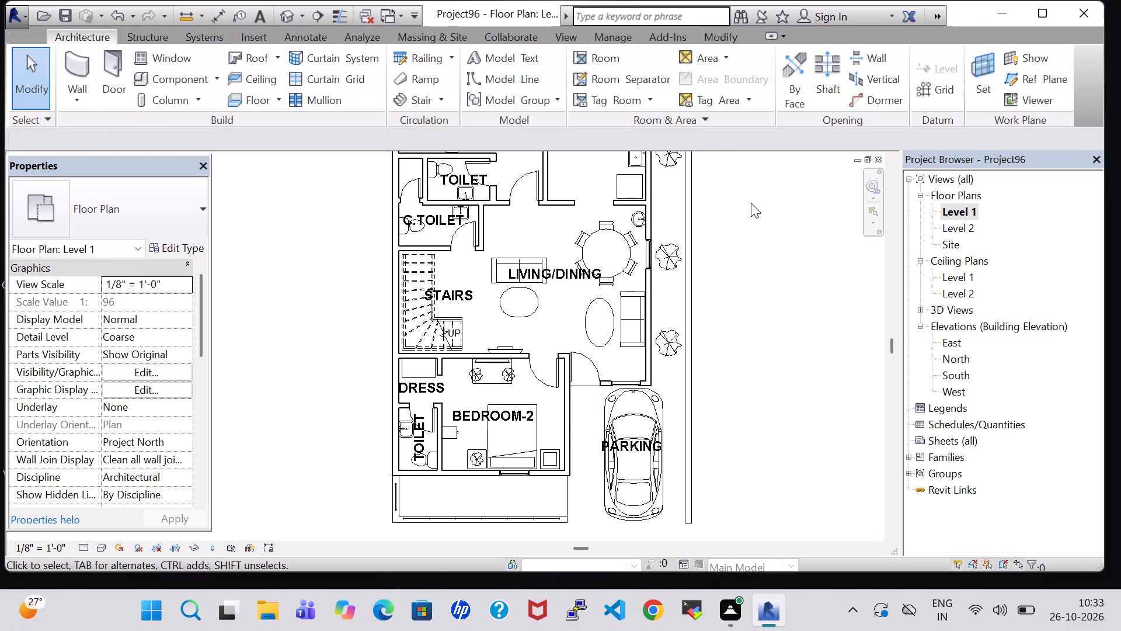
middle_drag(740, 189, 758, 432)
click(681, 321)
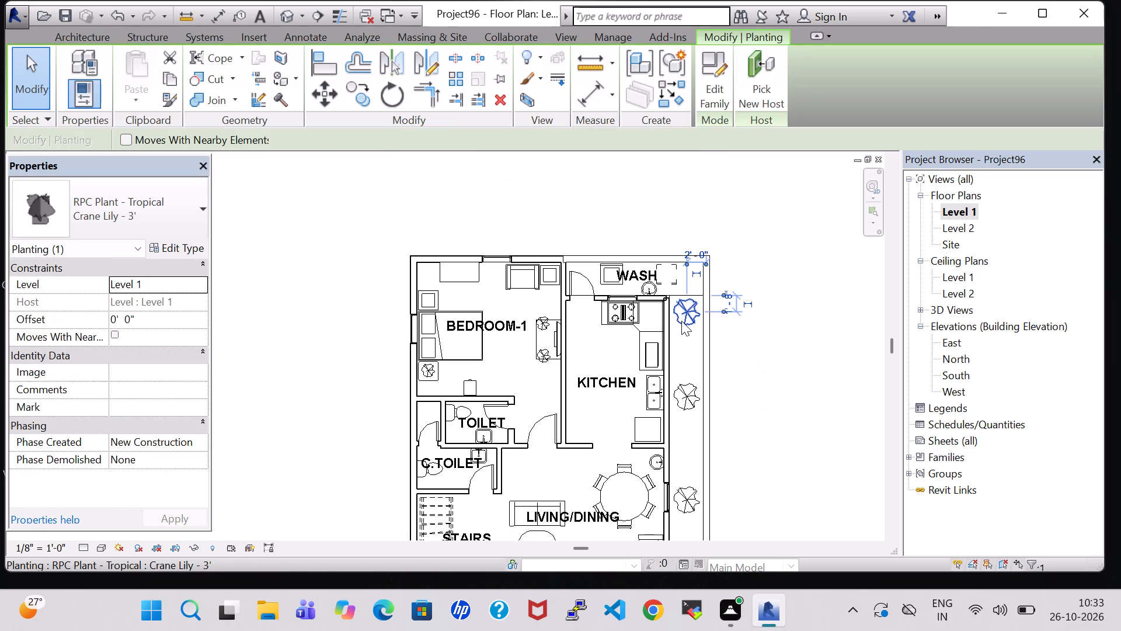
click(794, 386)
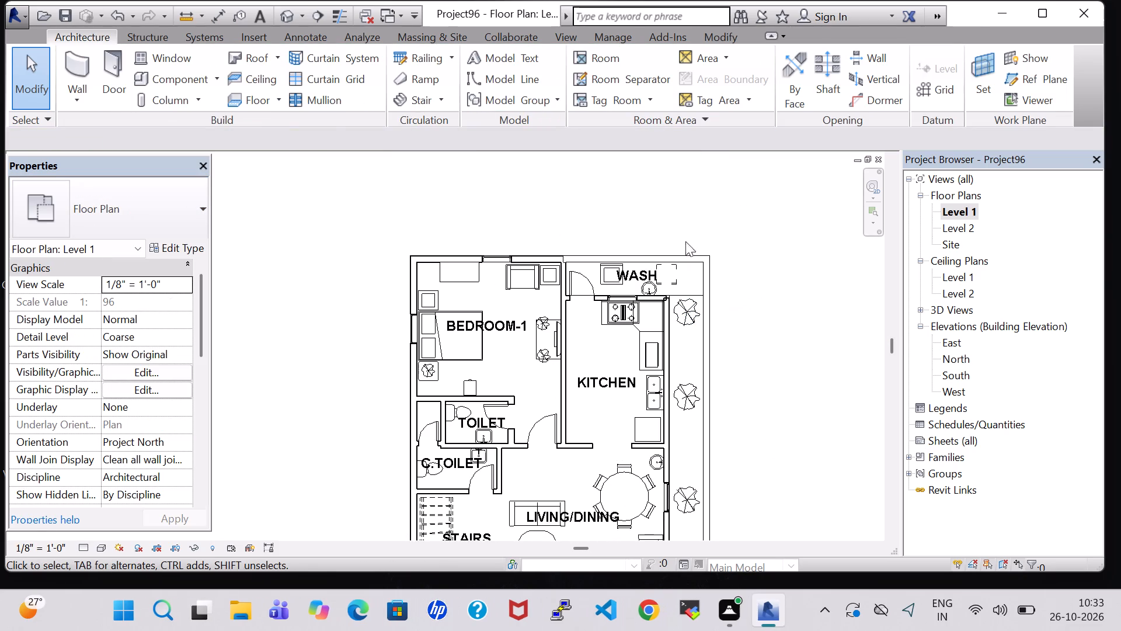
click(282, 13)
scroll(528, 238, down, 1)
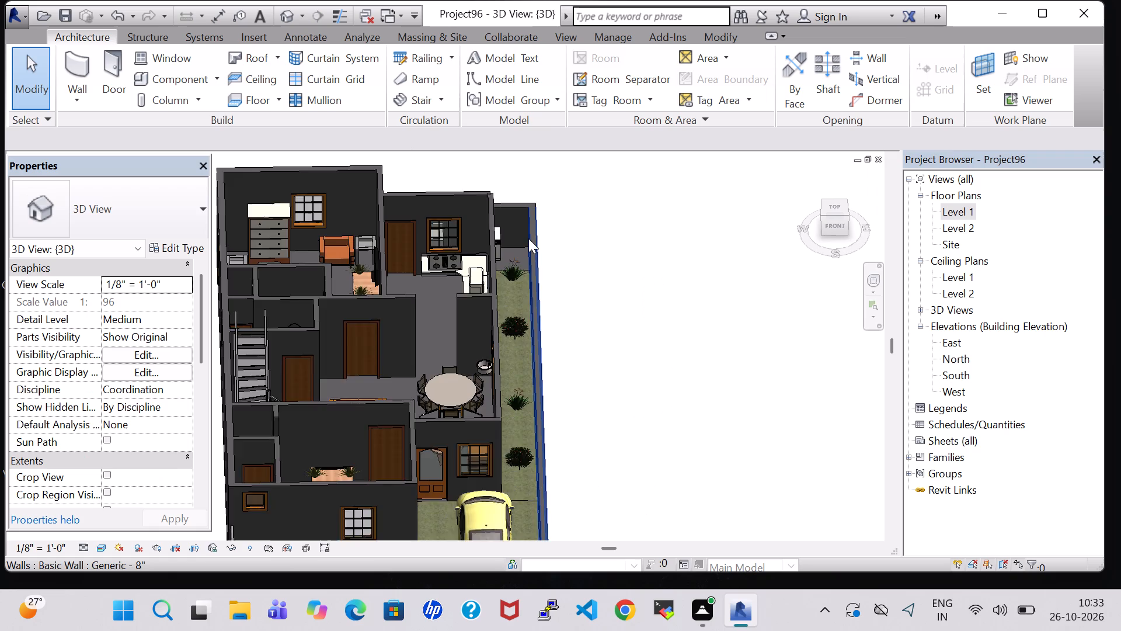
scroll(528, 238, down, 3)
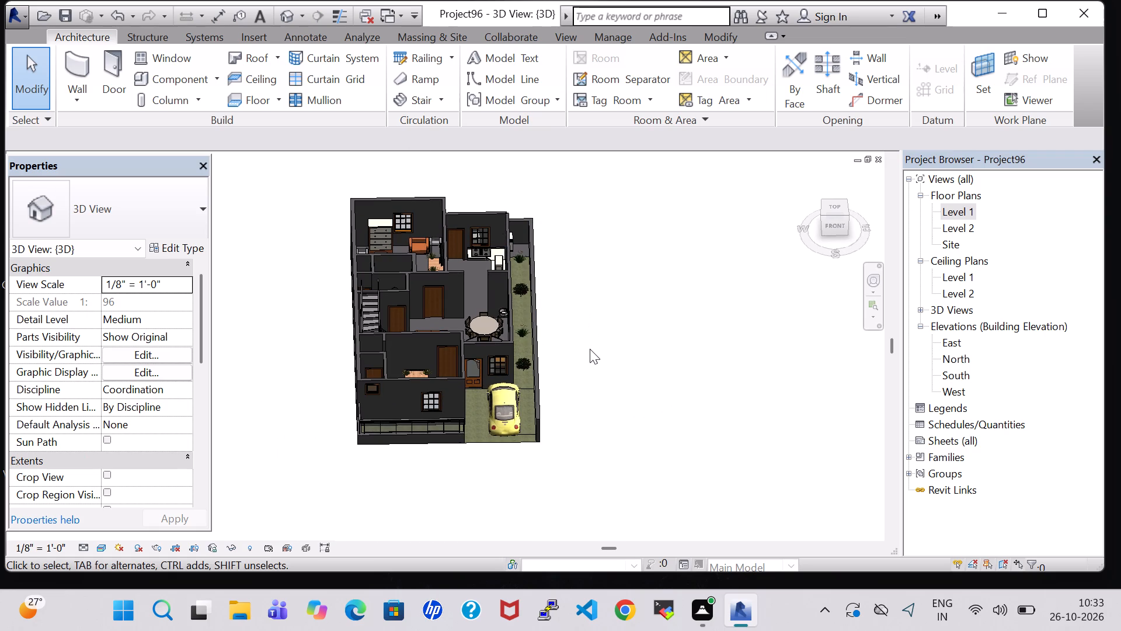
In the Level 1 plan, start a Level 2 roof footprint and draw its boundary along the rear and boundary walls to the living room's front.
double_click(965, 213)
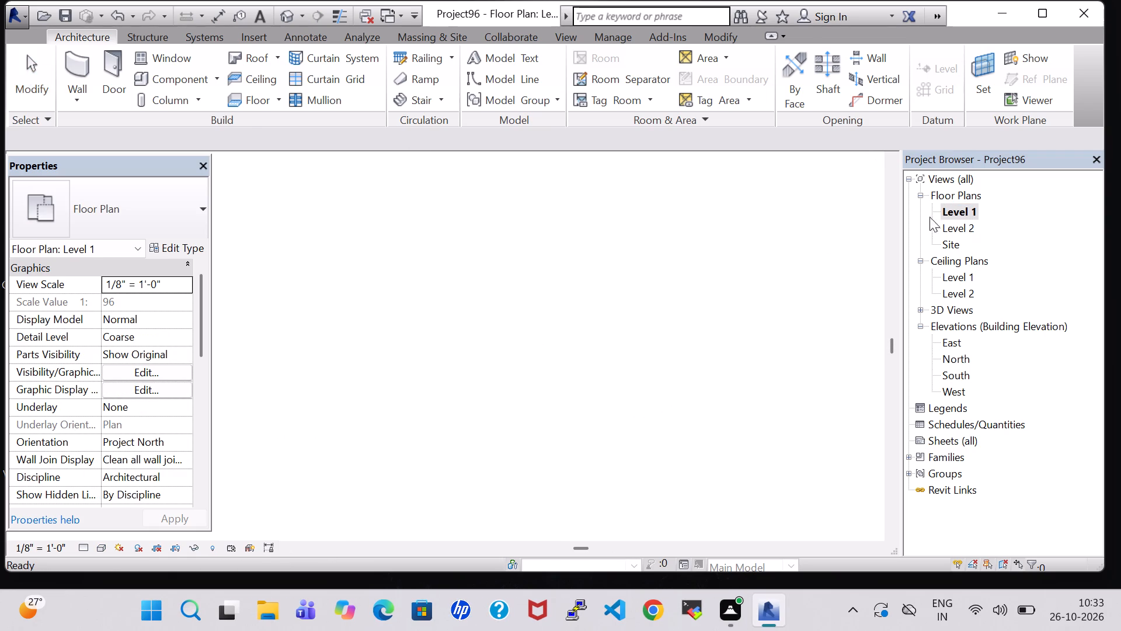
scroll(732, 258, down, 3)
middle_drag(734, 259, 704, 178)
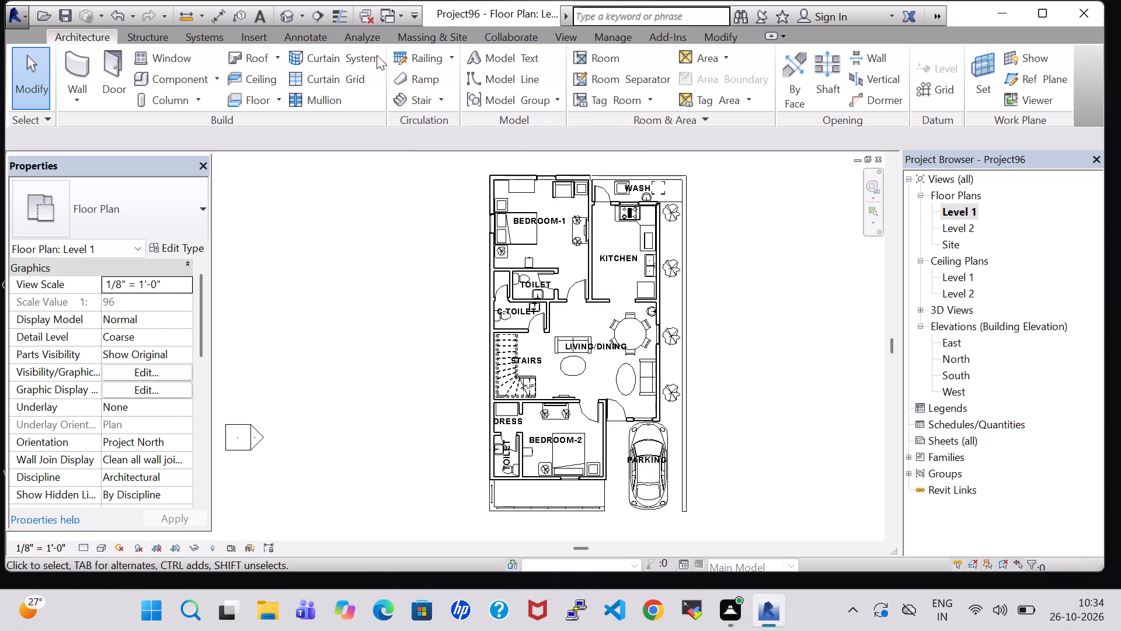
click(259, 61)
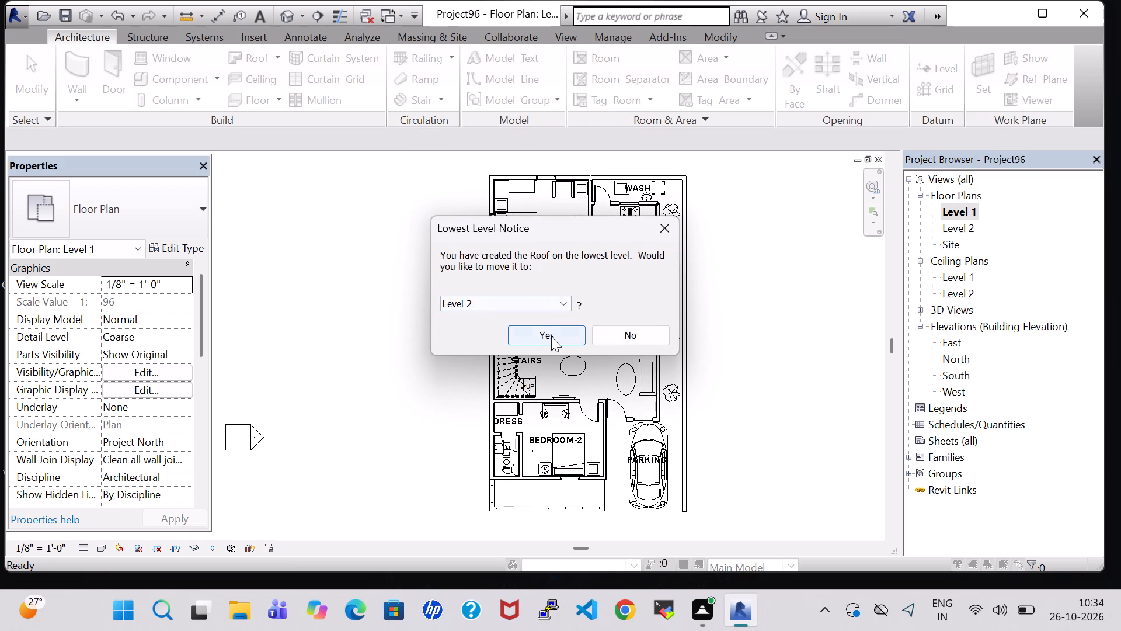
click(551, 337)
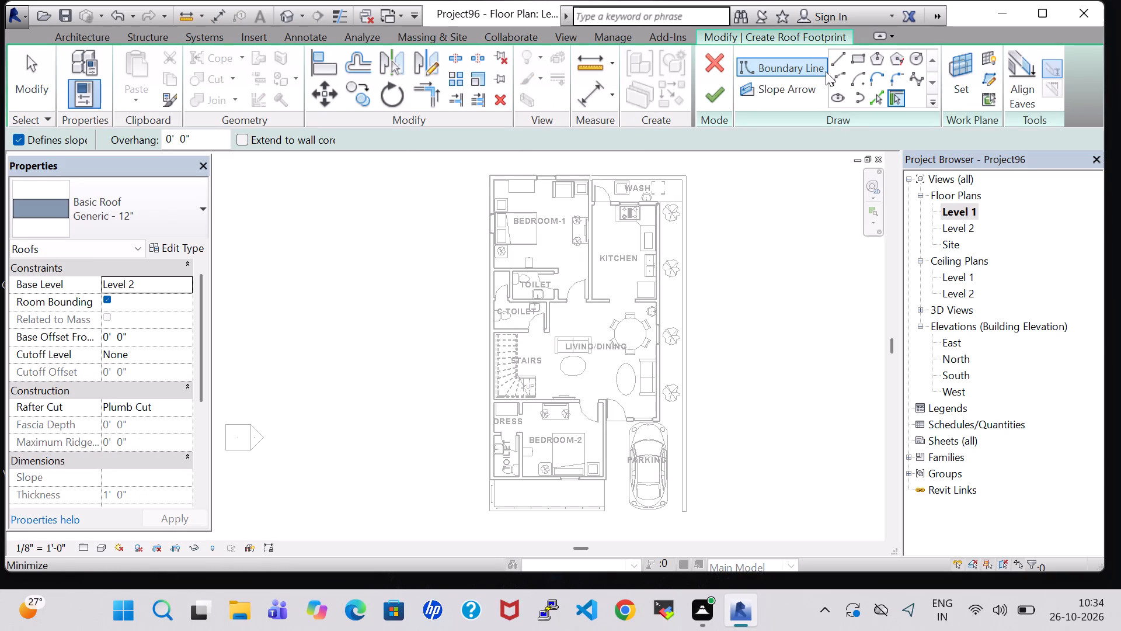
click(835, 67)
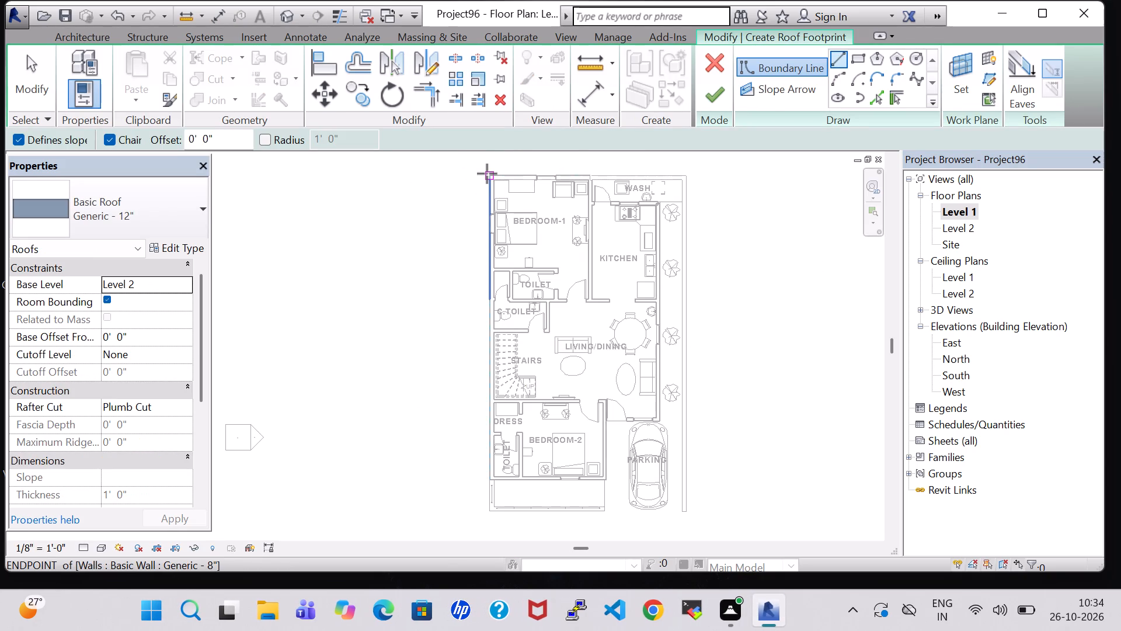
scroll(487, 174, up, 4)
click(492, 176)
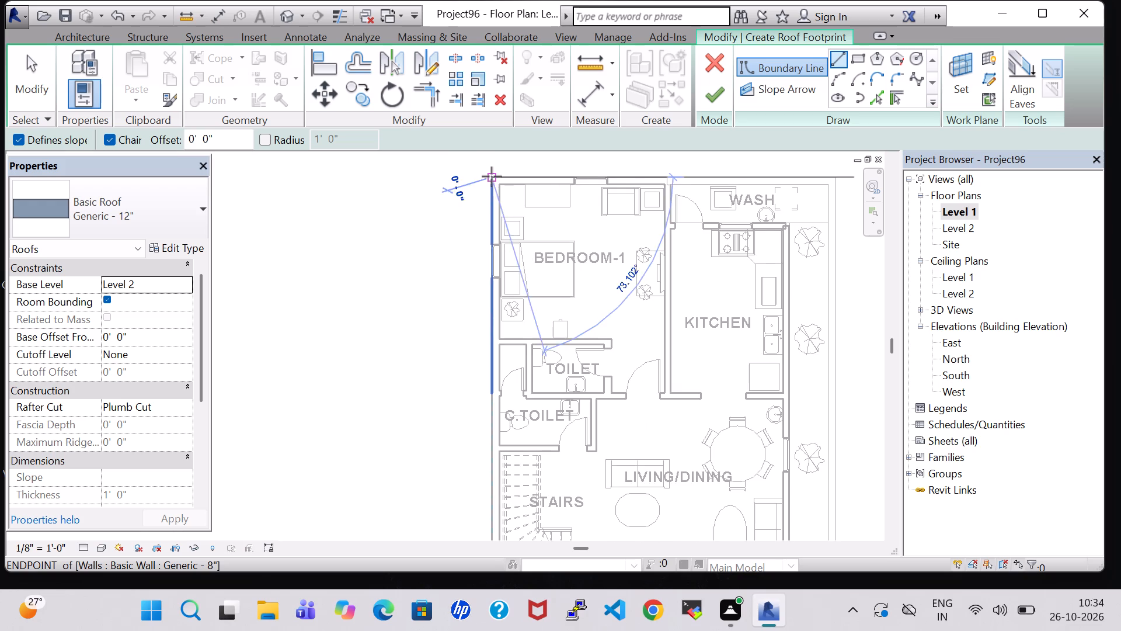
click(837, 179)
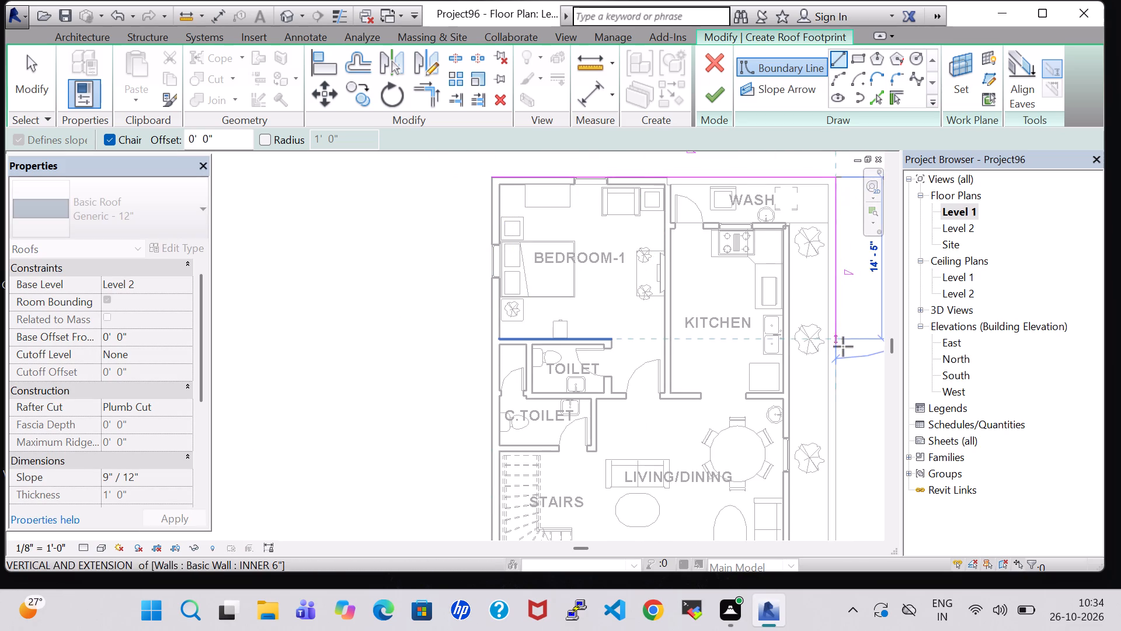
middle_drag(843, 358, 824, 171)
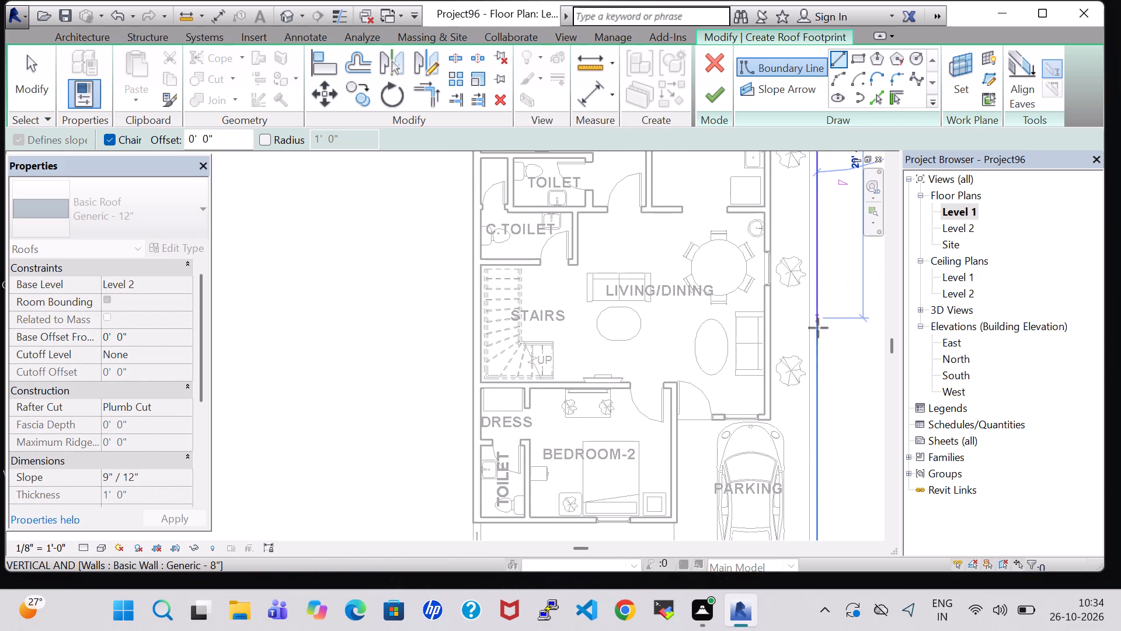
middle_drag(815, 369, 843, 245)
scroll(818, 369, up, 1)
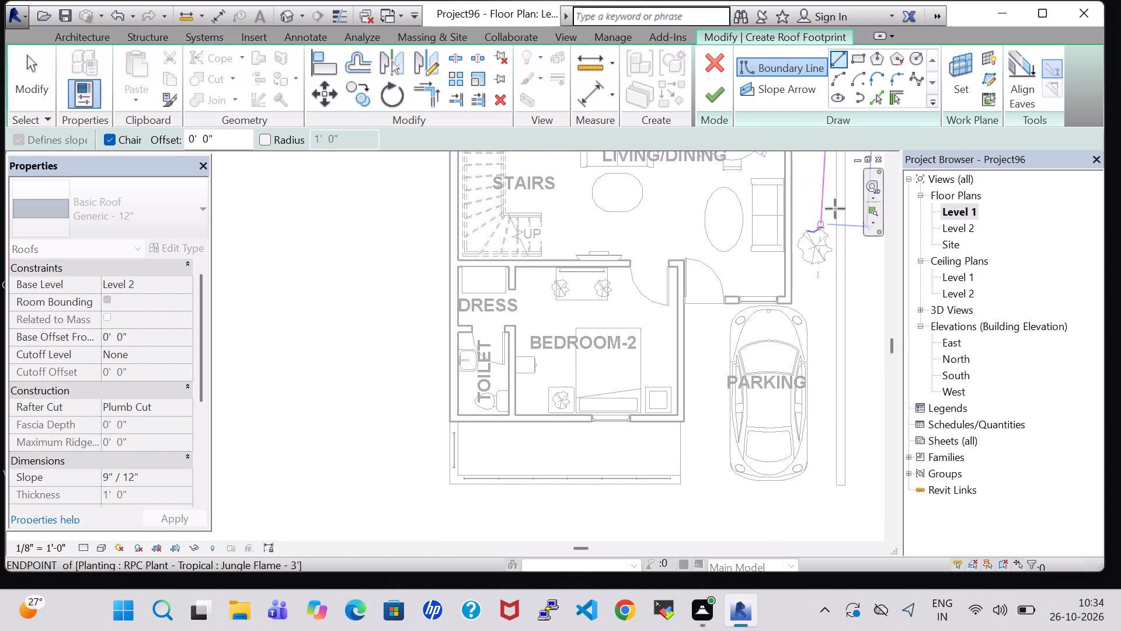
double_click(846, 303)
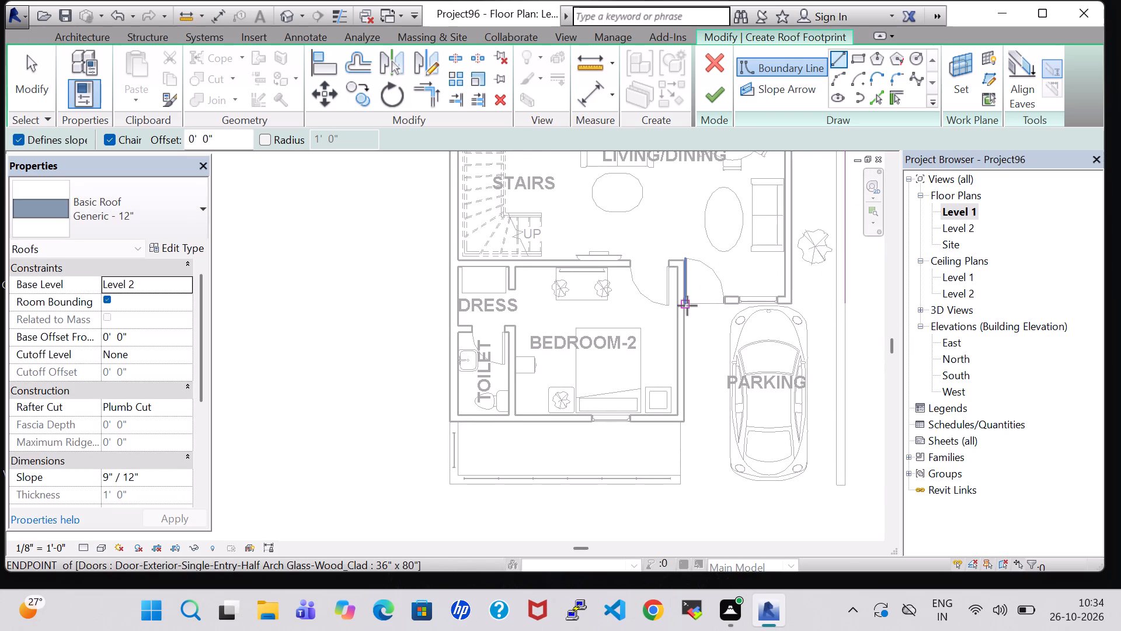
Continue the roof boundary about 9' 1" along Bedroom-2's parking-side wall, about 18' 4" across its front, and back along the outer wall to Bedroom-1's rear corner.
click(685, 306)
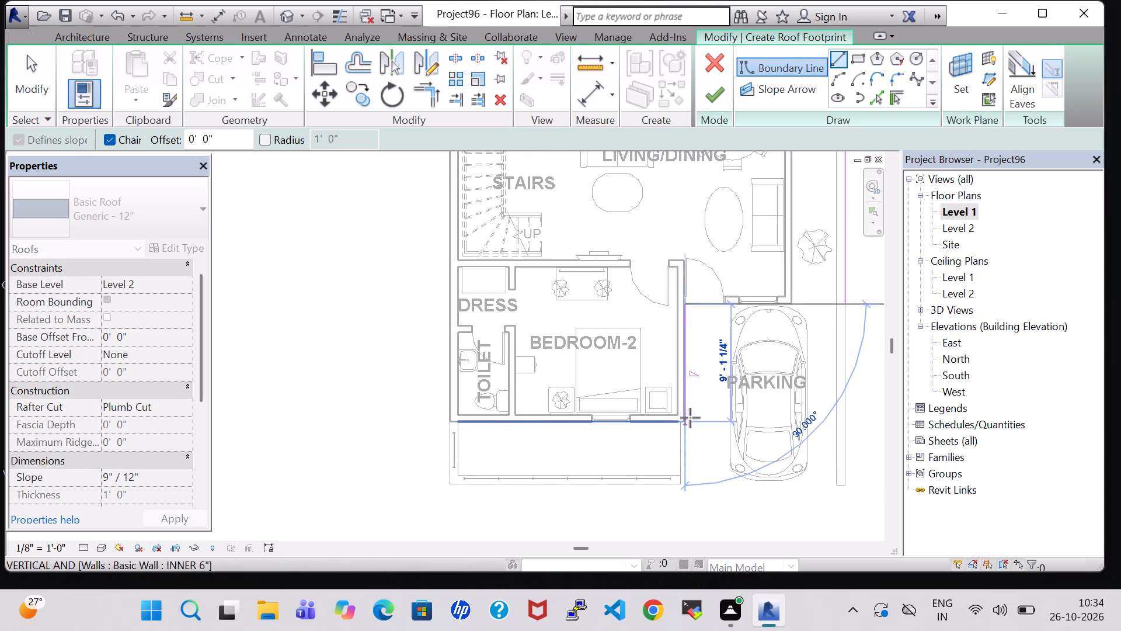
double_click(687, 420)
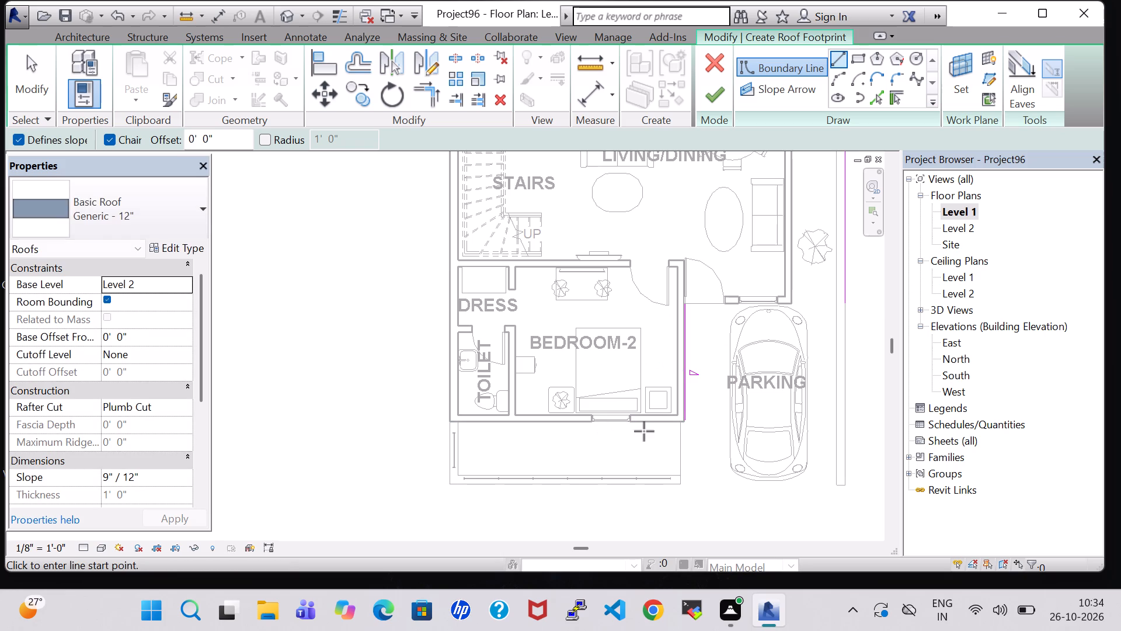
click(686, 421)
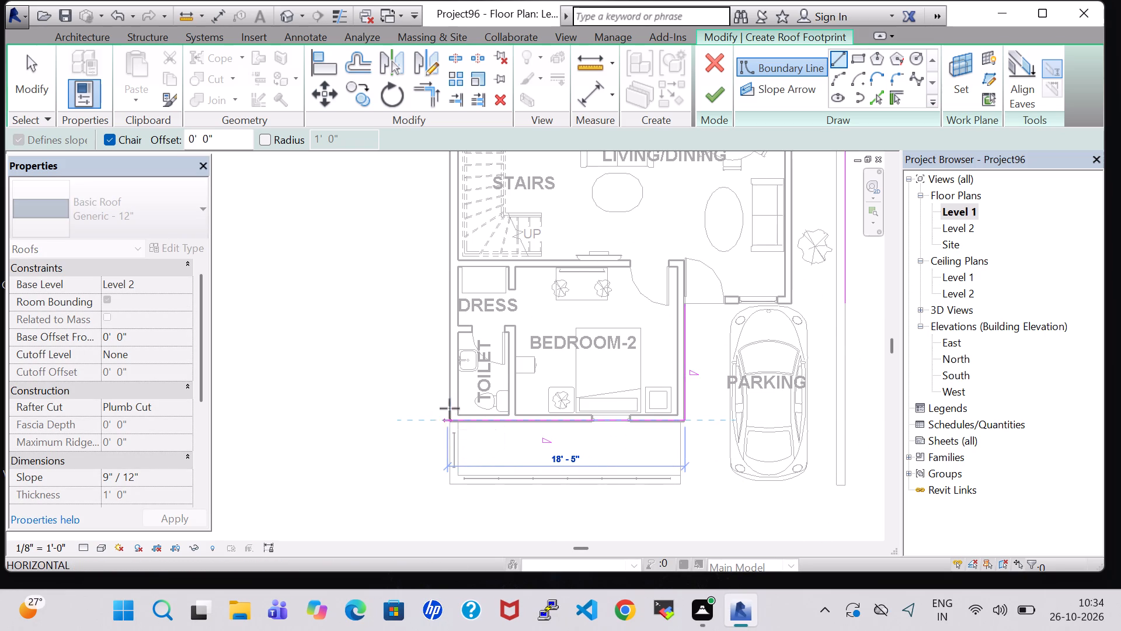
click(448, 422)
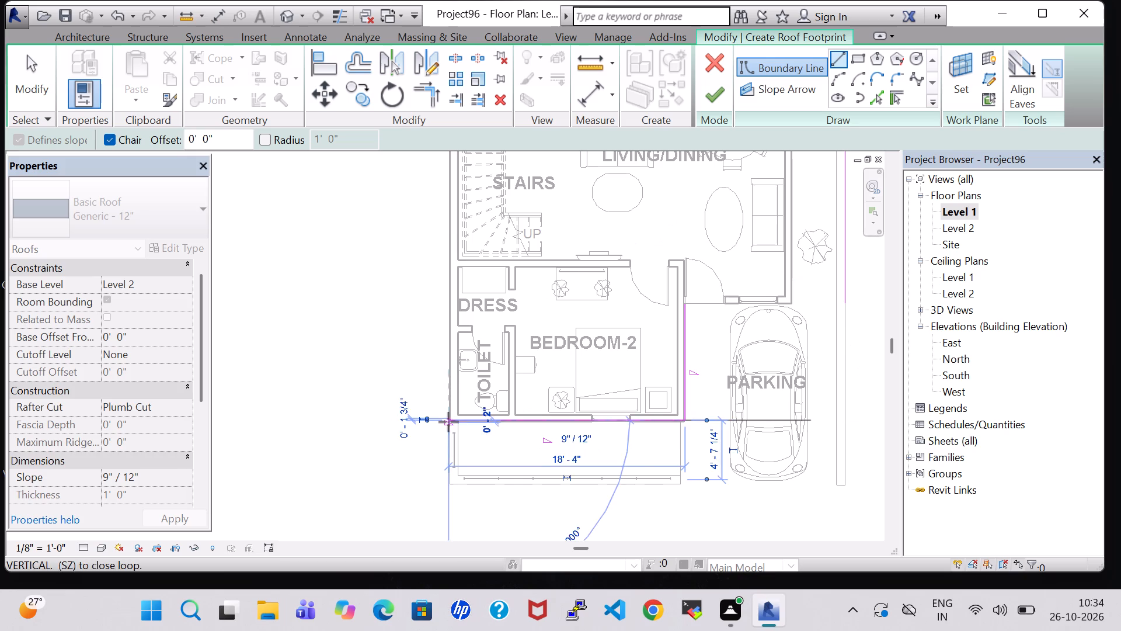
middle_drag(450, 227, 510, 531)
scroll(450, 227, up, 1)
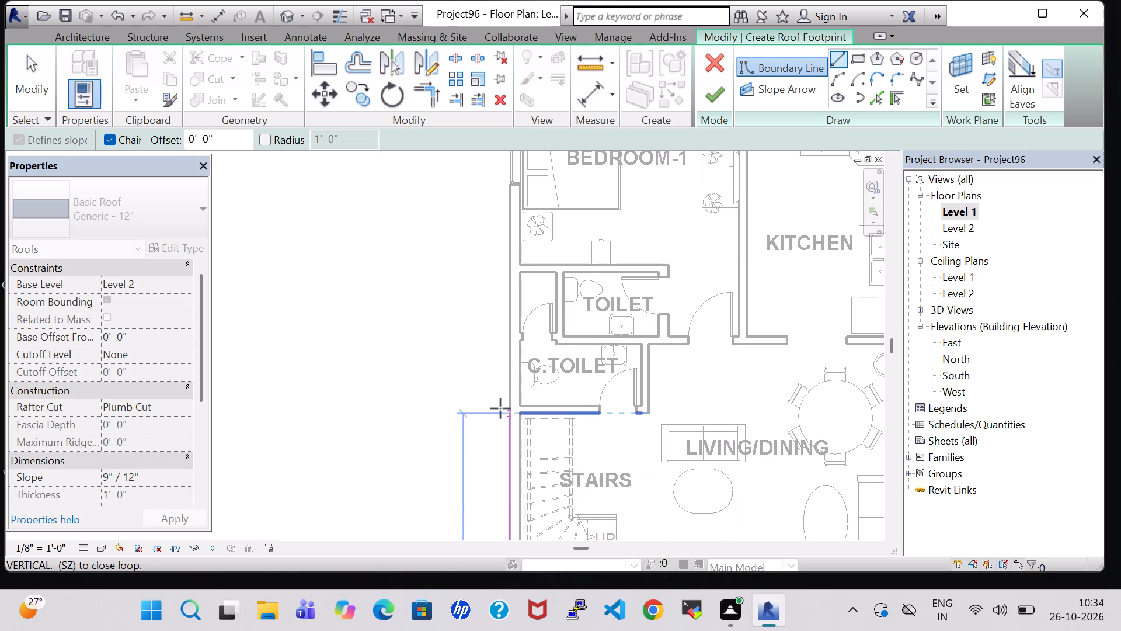
middle_drag(503, 231, 557, 550)
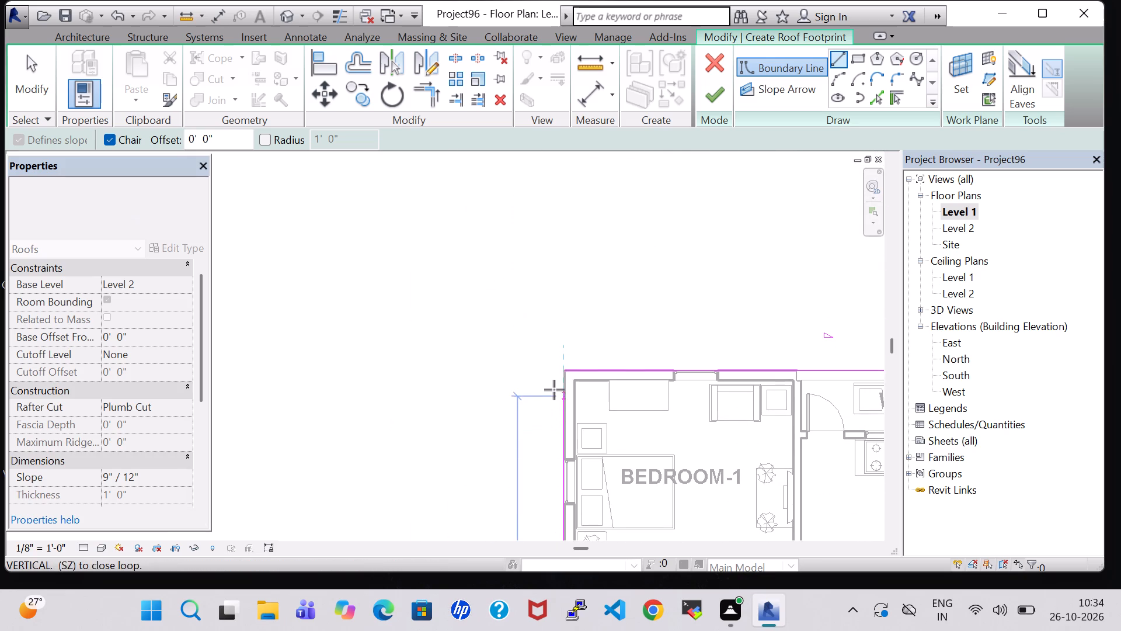
click(560, 372)
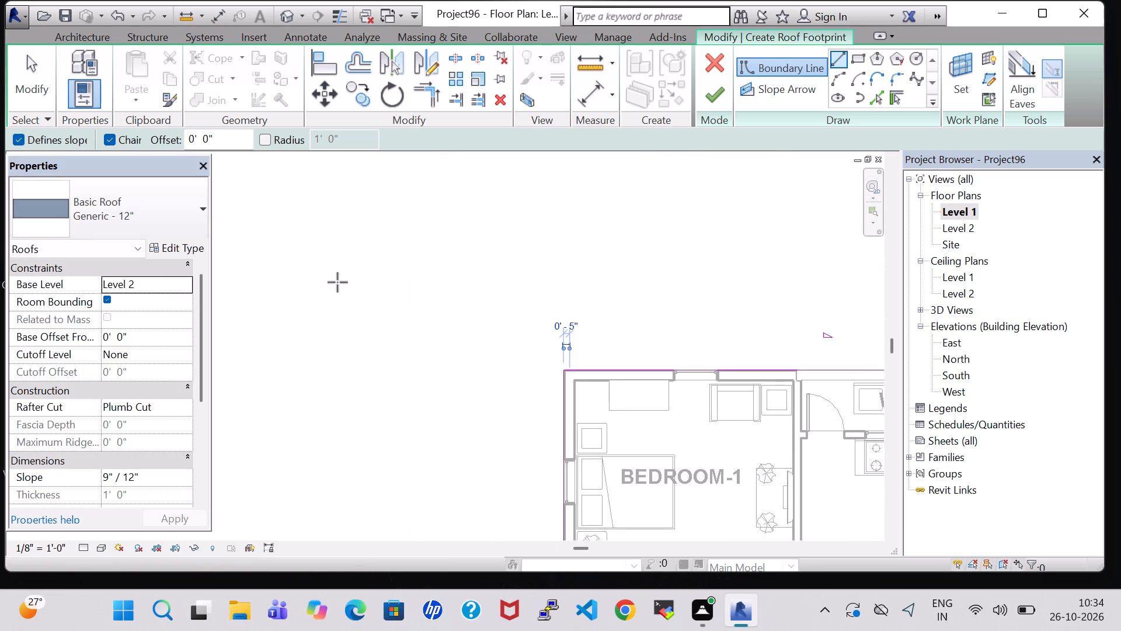
Close the roof boundary with a non-slope-defining line from Bedroom-2's entrance corner across the living room front to the side boundary, and finish the roof.
click(23, 138)
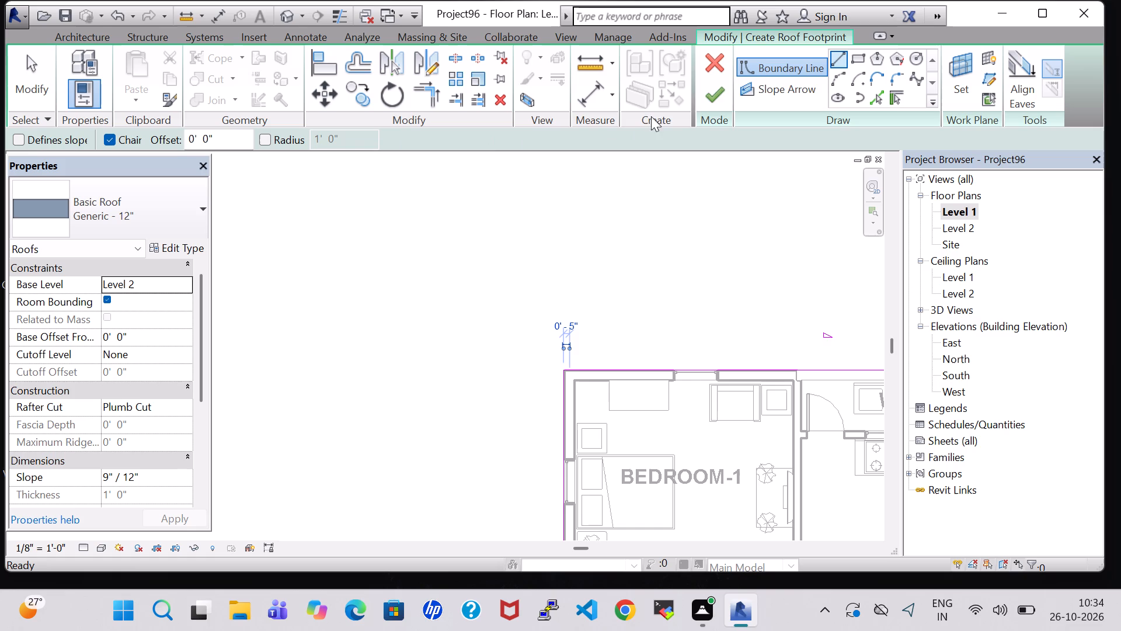
click(716, 94)
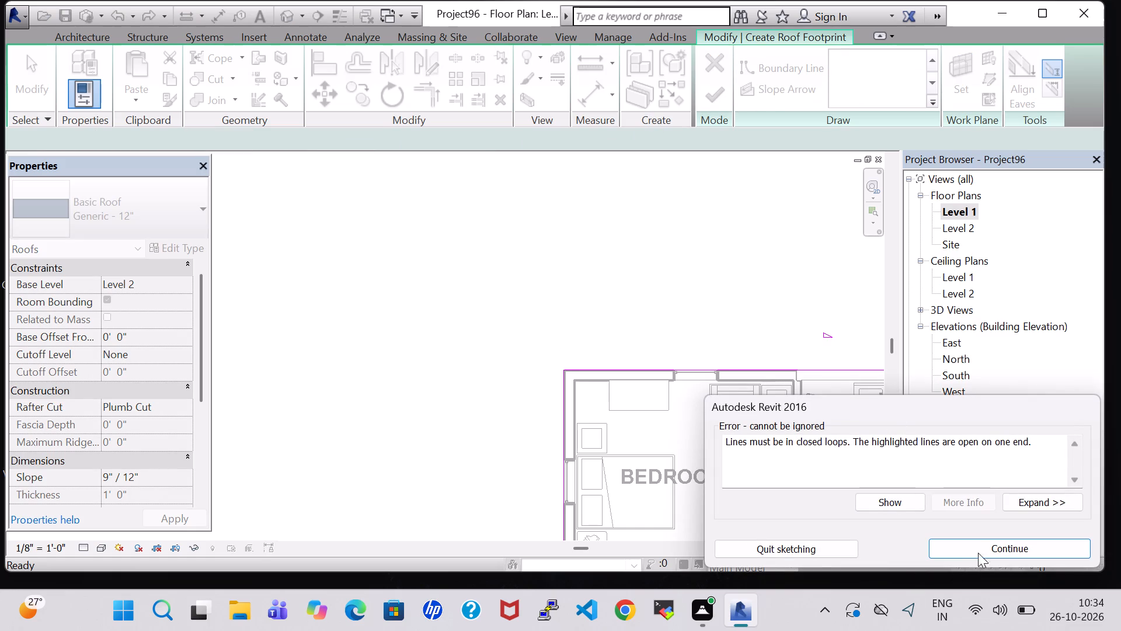
click(1054, 555)
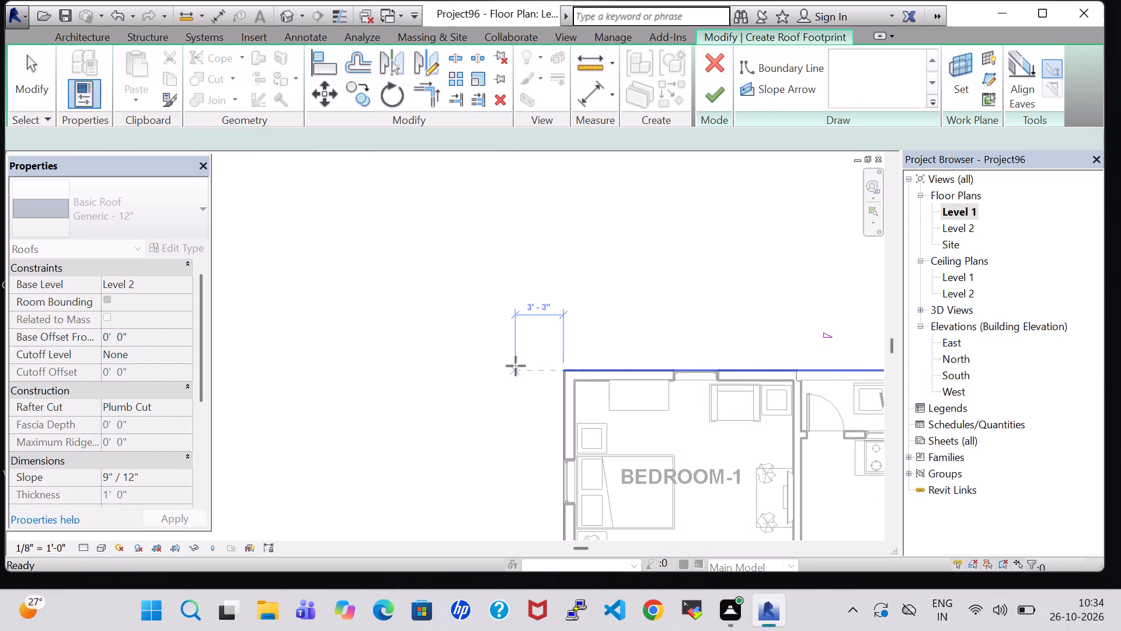
scroll(528, 360, down, 8)
middle_drag(713, 443, 704, 404)
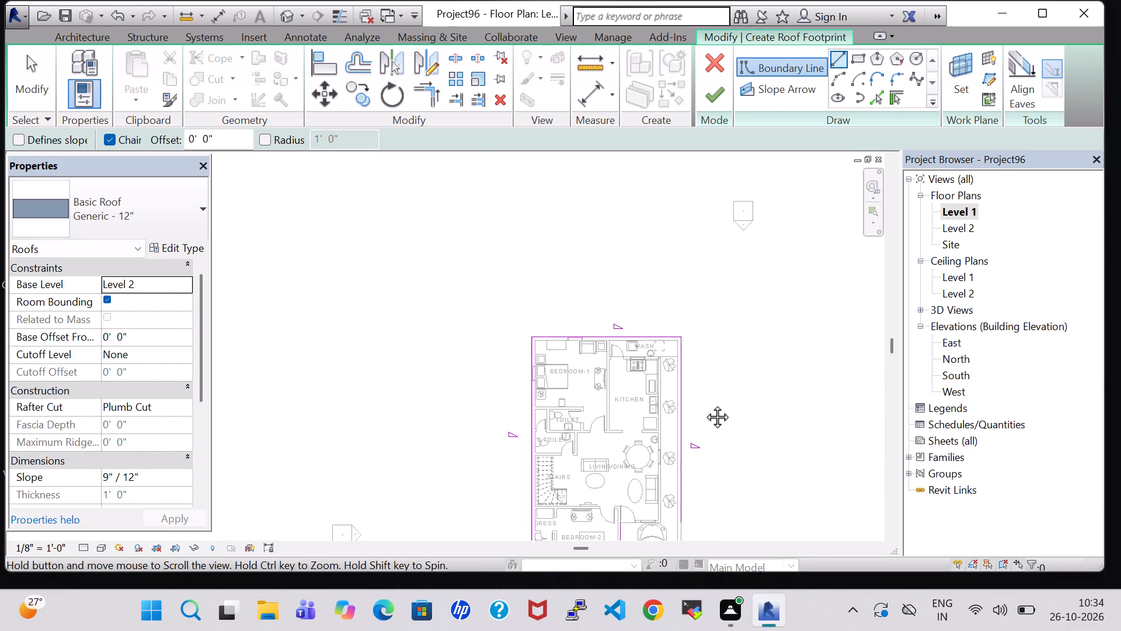
middle_drag(704, 404, 731, 308)
scroll(739, 323, up, 5)
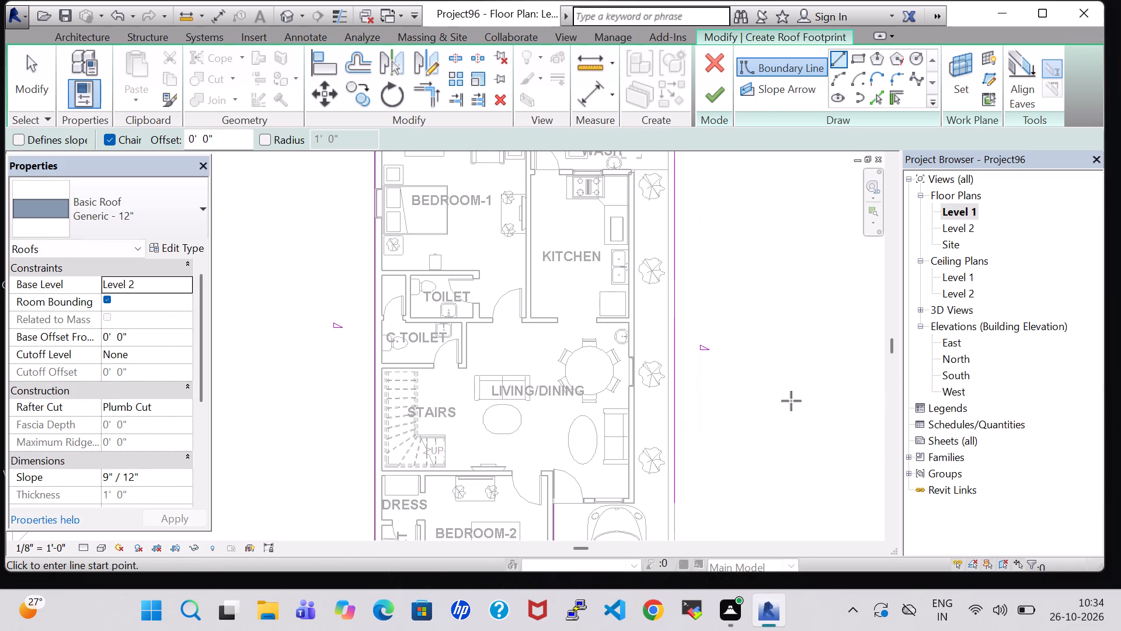
middle_drag(791, 401, 795, 275)
scroll(798, 263, up, 1)
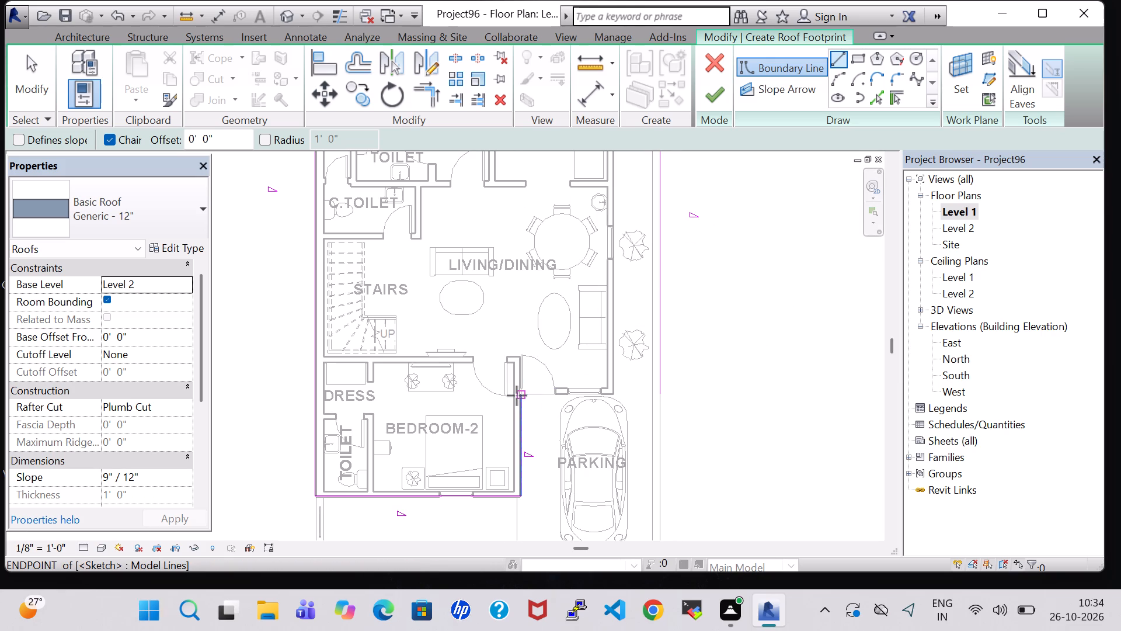
click(521, 397)
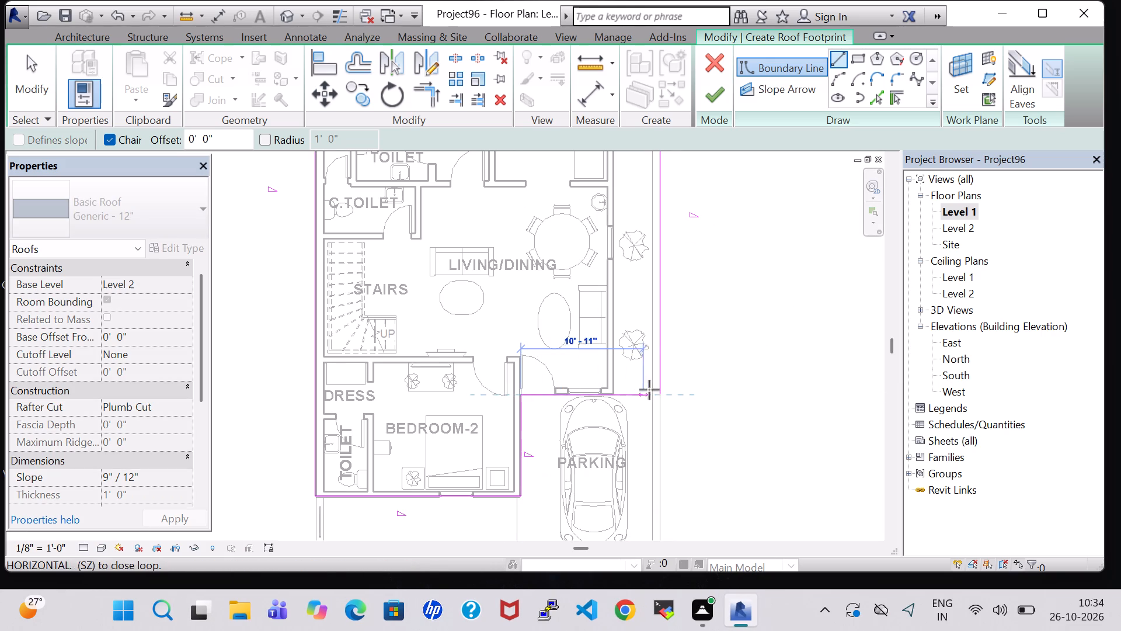
click(660, 390)
click(712, 92)
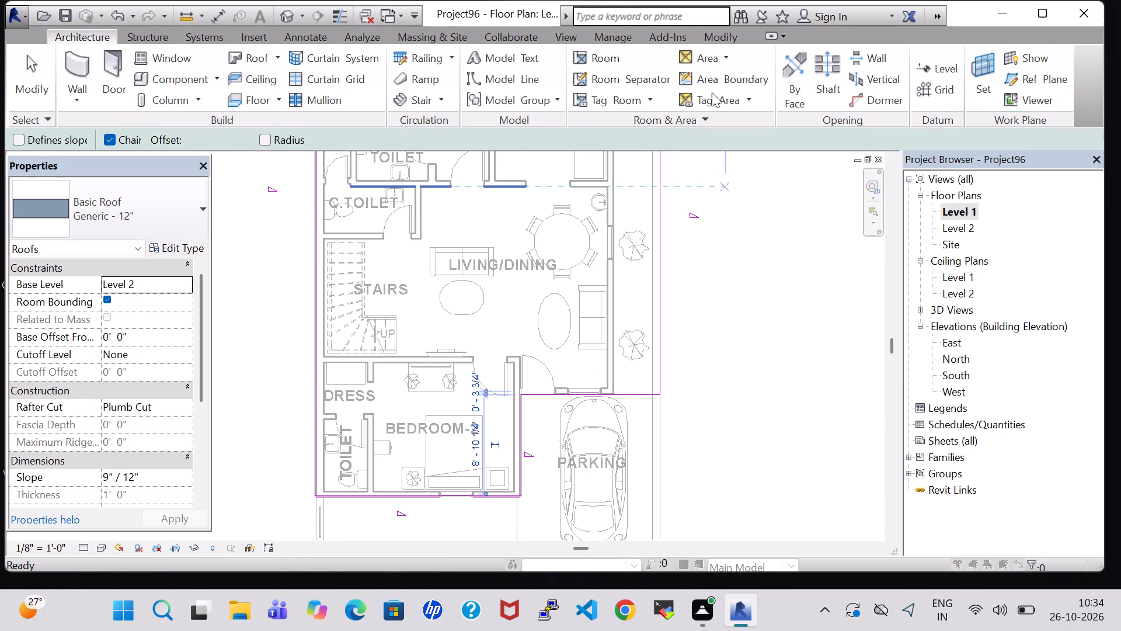
click(611, 313)
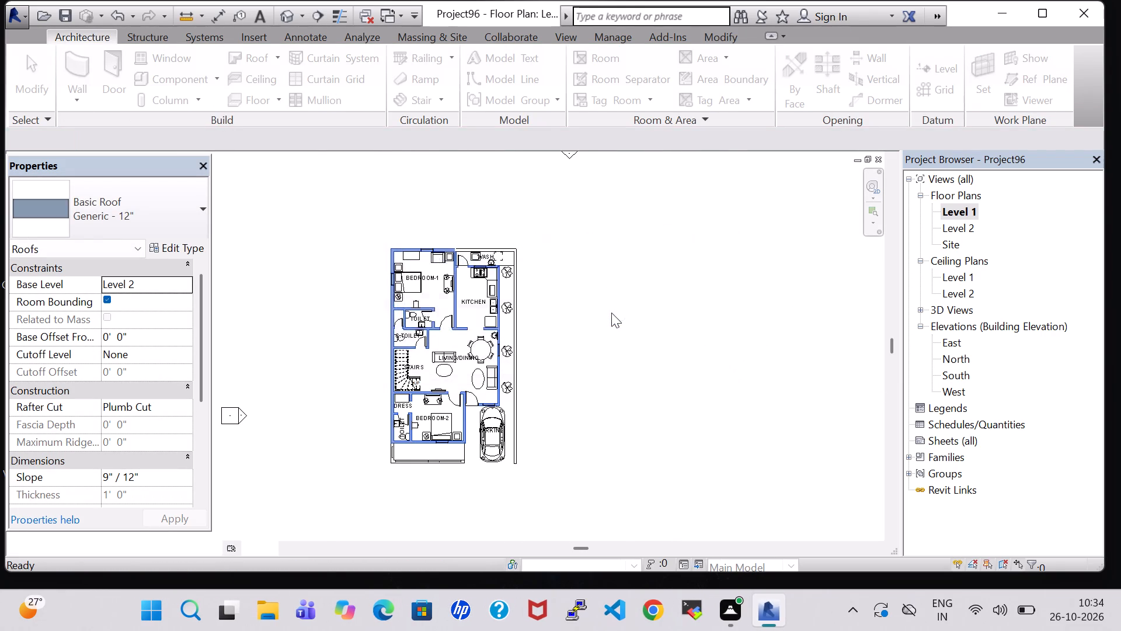
In 3D, edit the new roof's footprint, turn off Defines Roof Slope for all six boundary lines, and finish the edit.
click(283, 12)
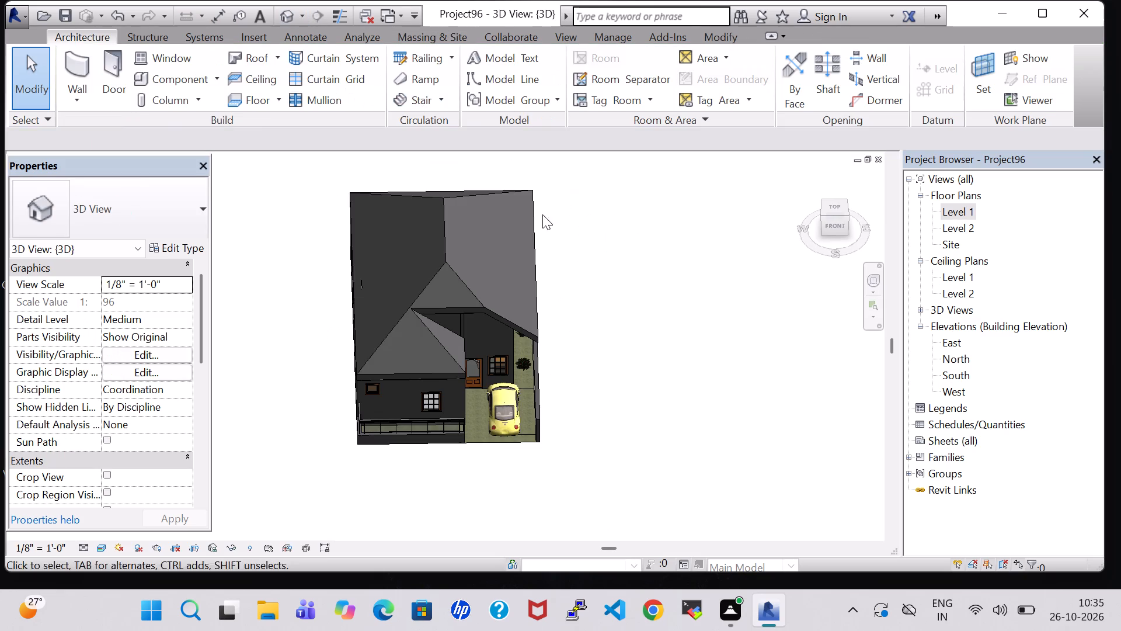
double_click(447, 244)
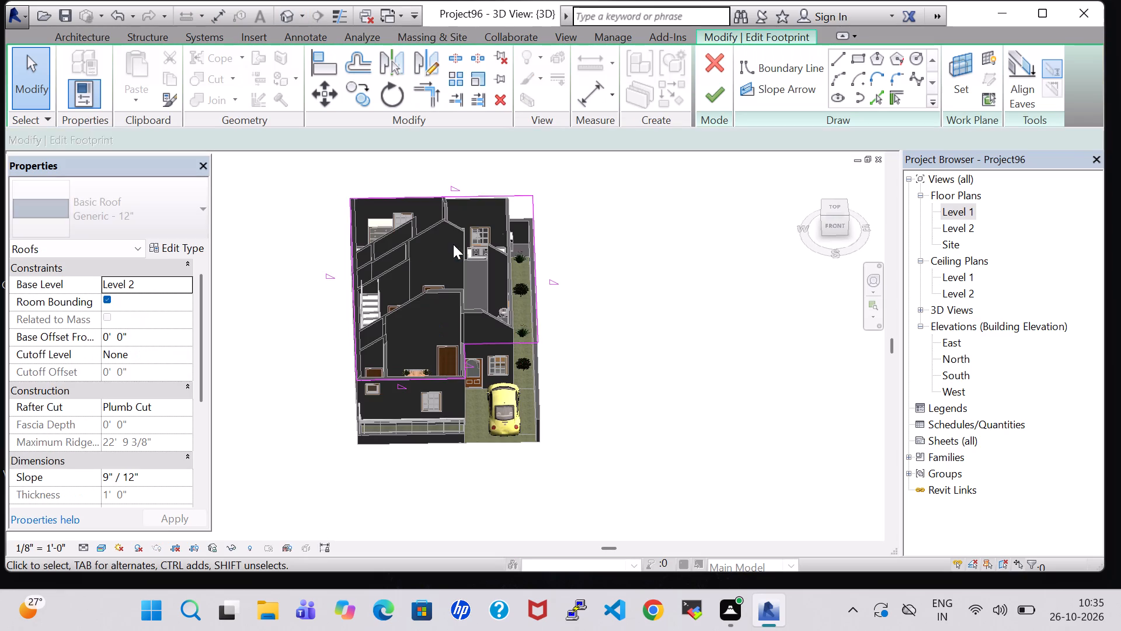
ctrl+click(391, 193)
ctrl+click(346, 233)
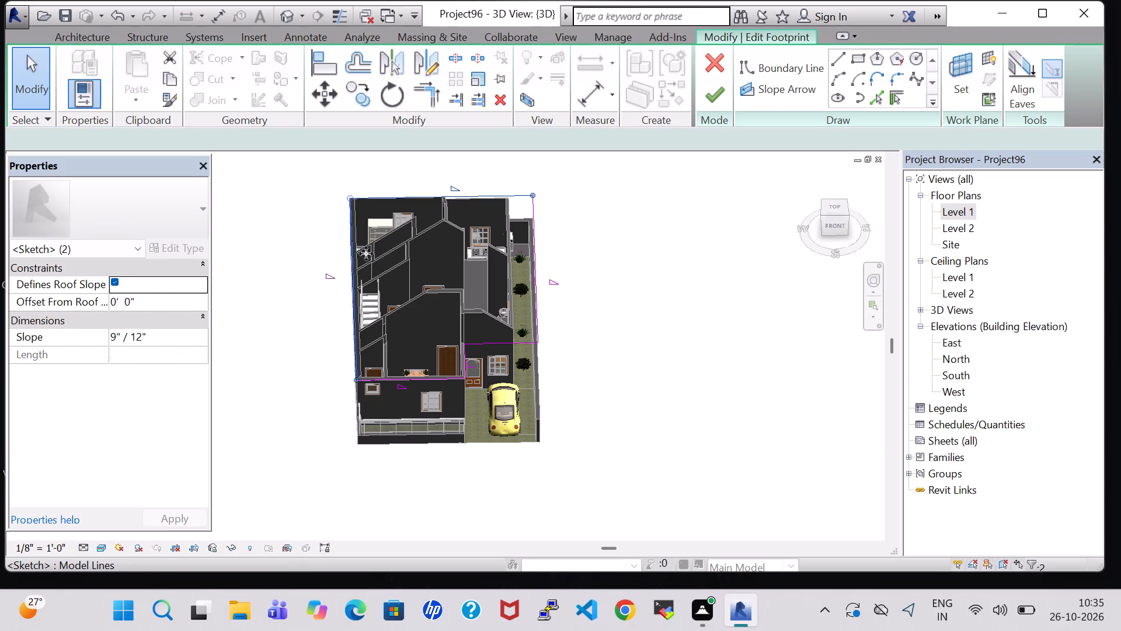
ctrl+click(417, 378)
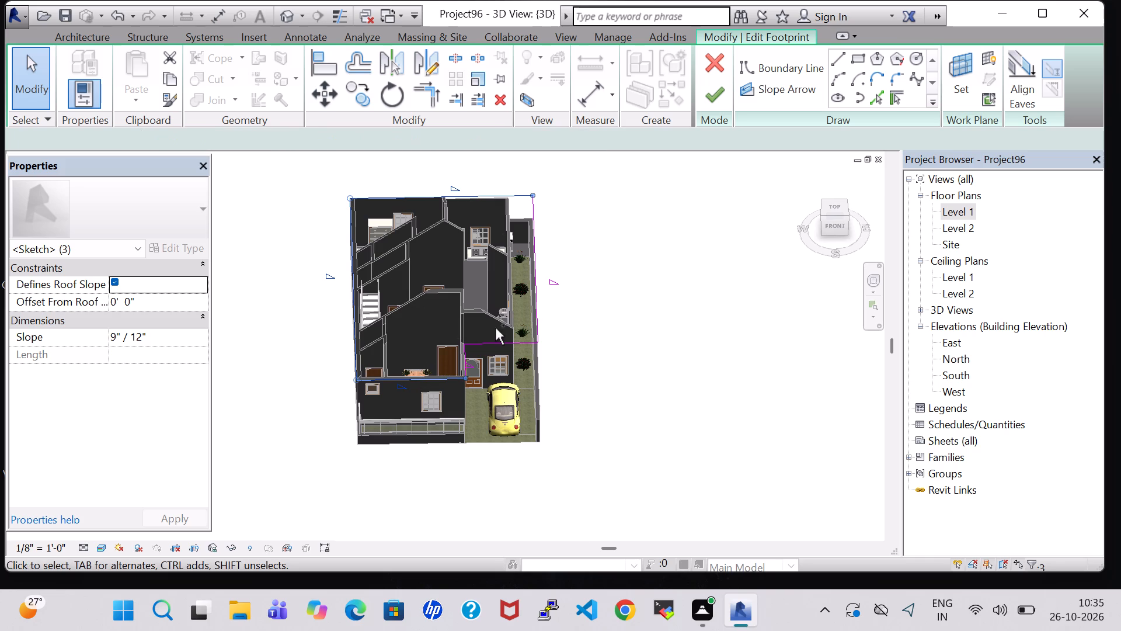
ctrl+click(458, 360)
ctrl+click(489, 341)
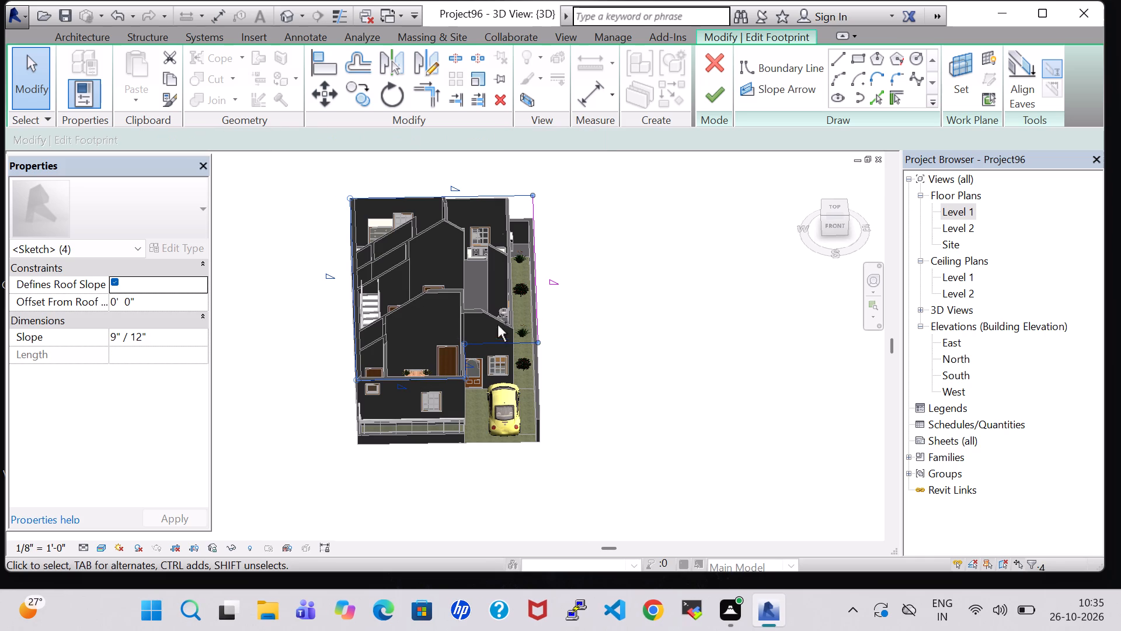
ctrl+click(531, 273)
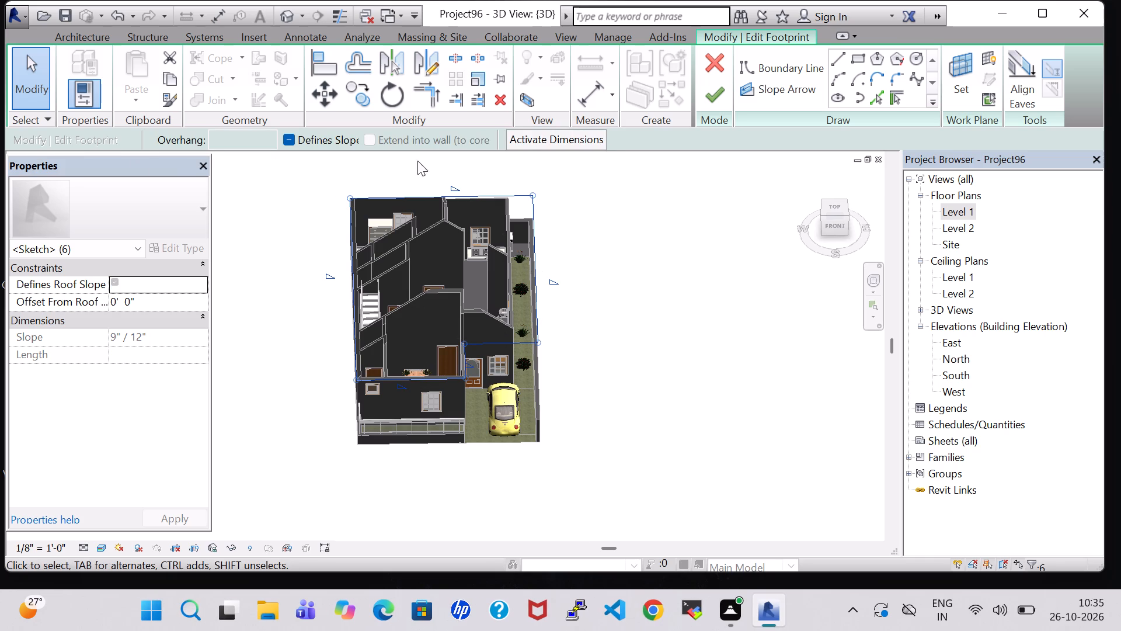
click(290, 140)
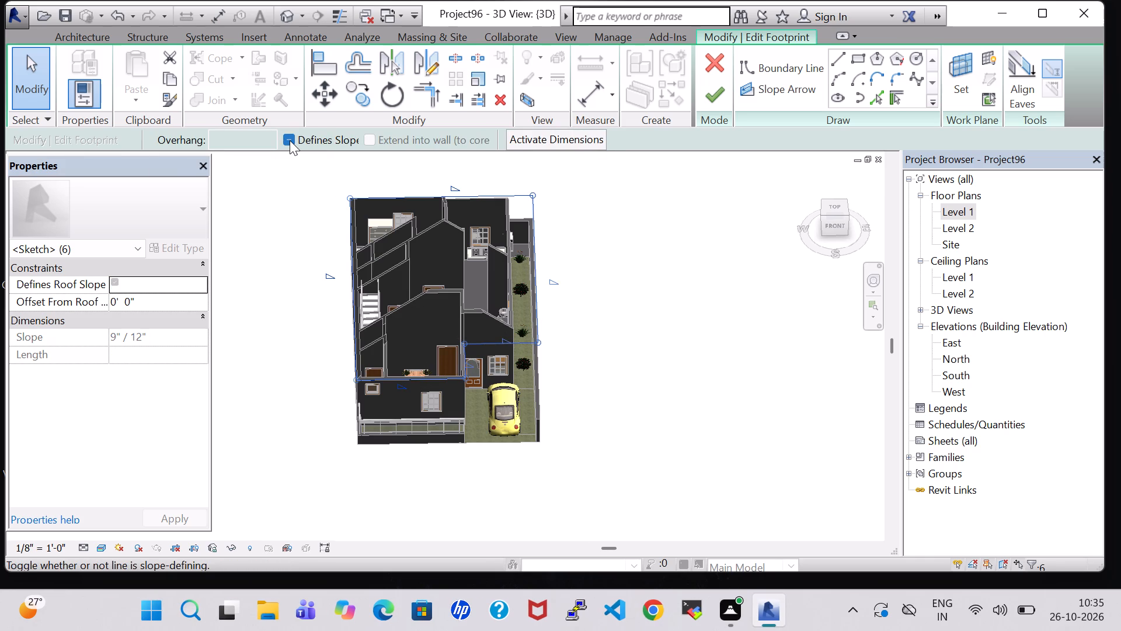
click(113, 283)
click(703, 96)
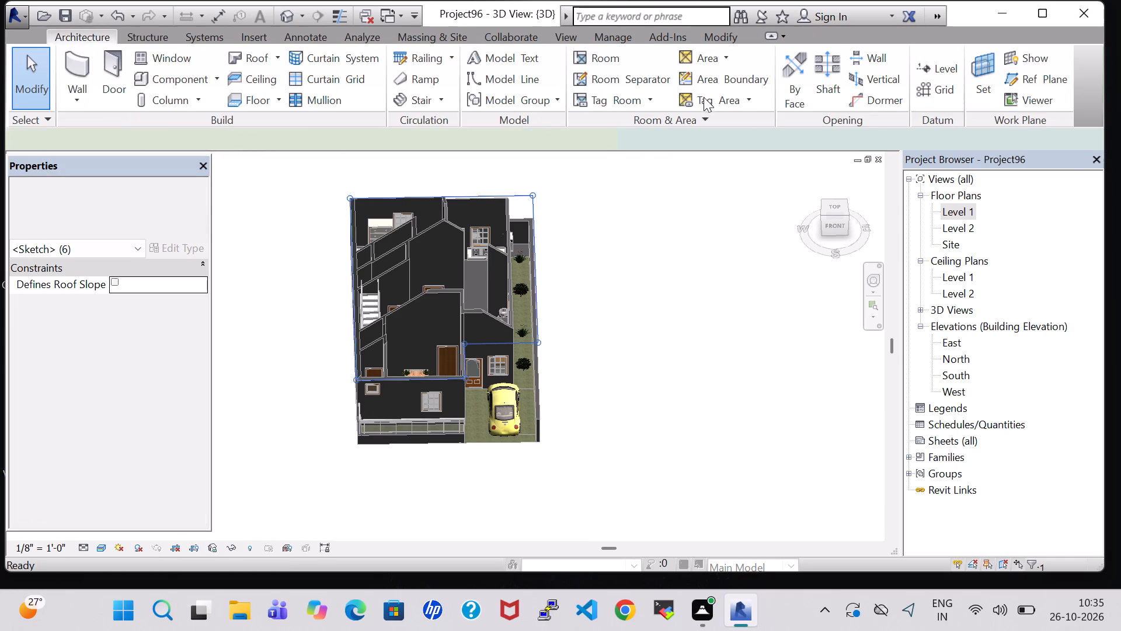
click(705, 255)
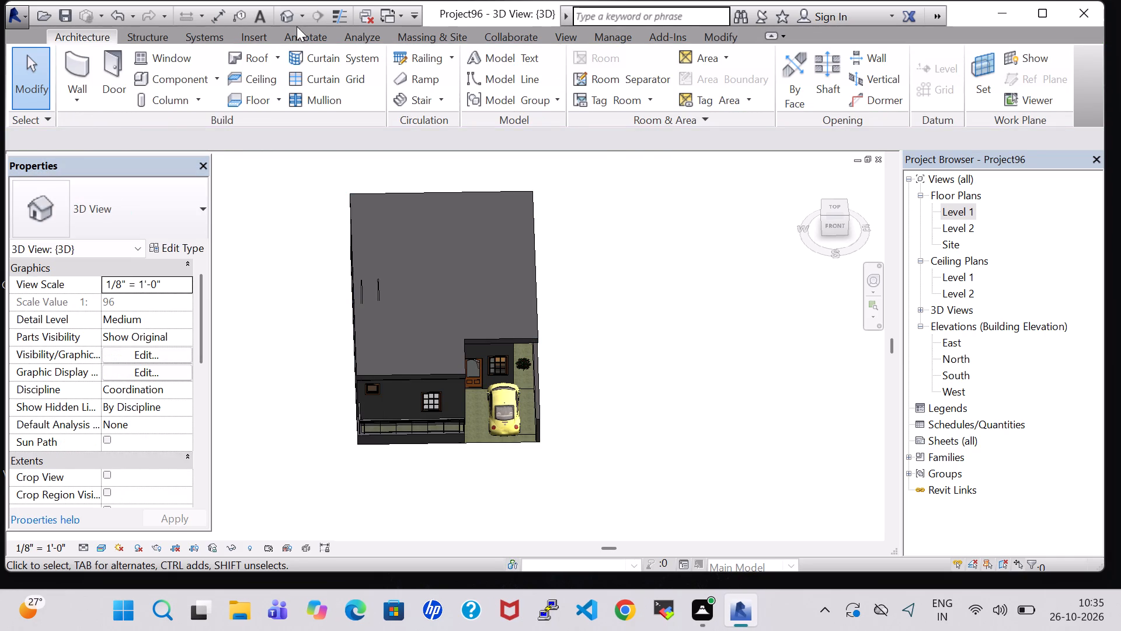
Examine the flat roof over the house and side lawn in 3D from the front, including its overhang above the boundary wall.
click(293, 22)
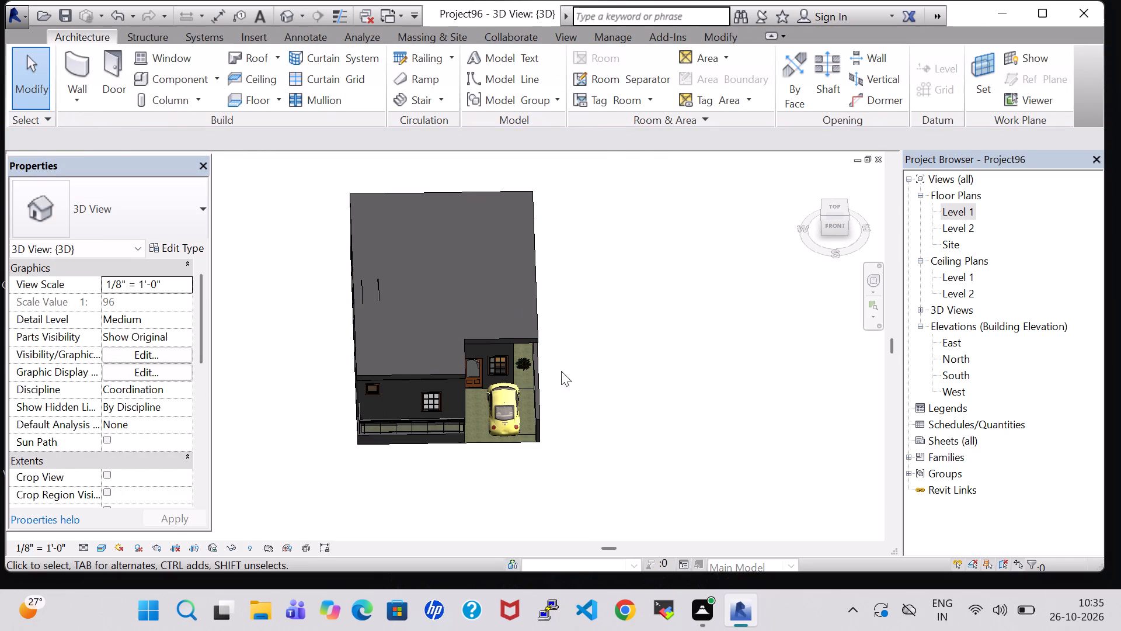
shift+middle_drag(569, 375, 580, 299)
shift+middle_drag(579, 293, 560, 252)
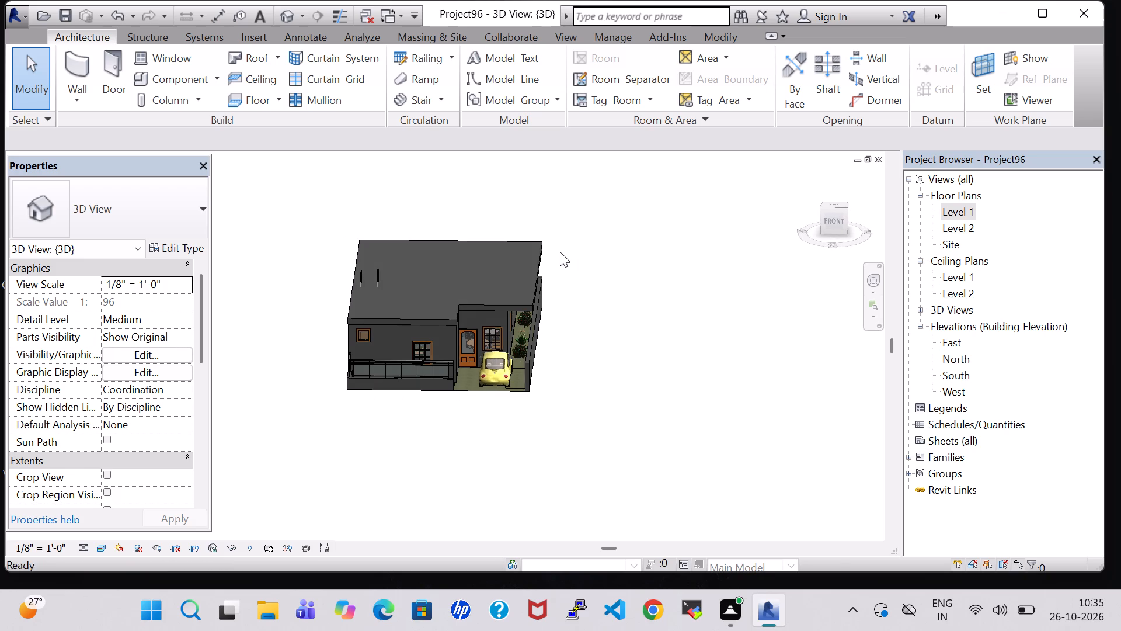
shift+scroll(580, 262, up, 1)
scroll(592, 254, up, 5)
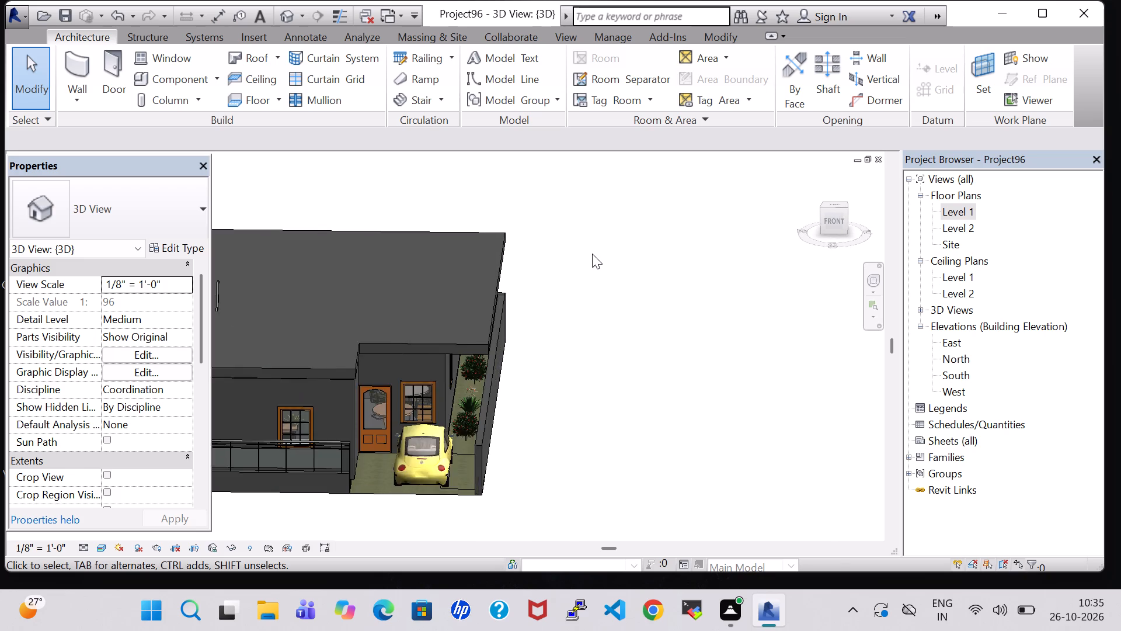
scroll(592, 254, up, 1)
shift+middle_drag(474, 462, 508, 393)
shift+middle_drag(508, 391, 486, 366)
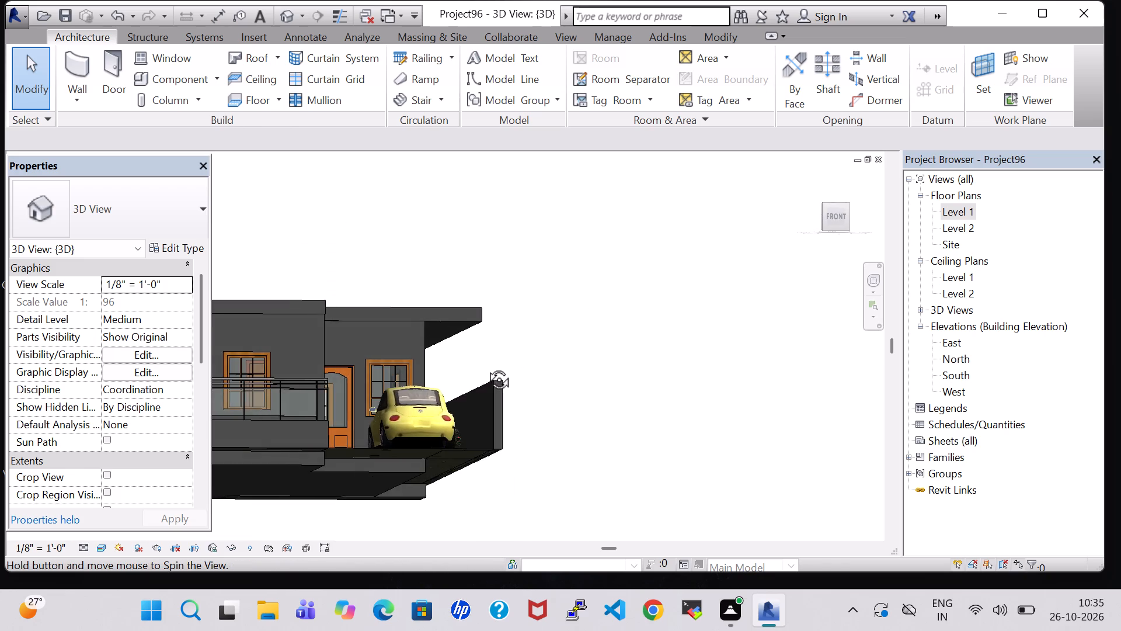
shift+middle_drag(486, 366, 477, 410)
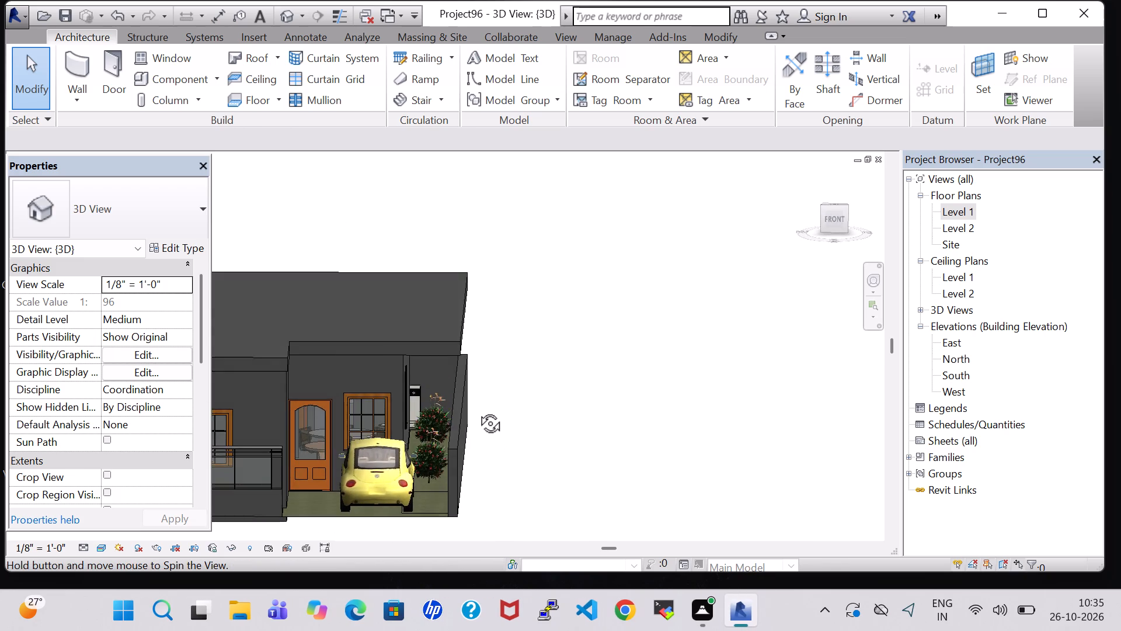
shift+middle_drag(477, 410, 476, 407)
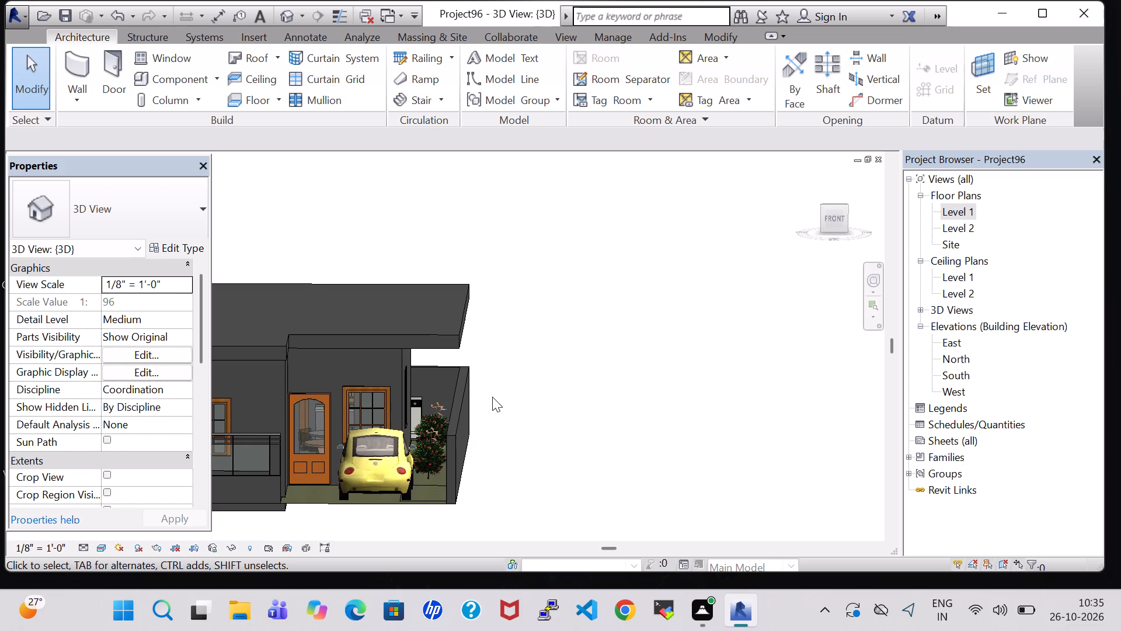
scroll(492, 397, down, 3)
middle_drag(501, 396, 580, 354)
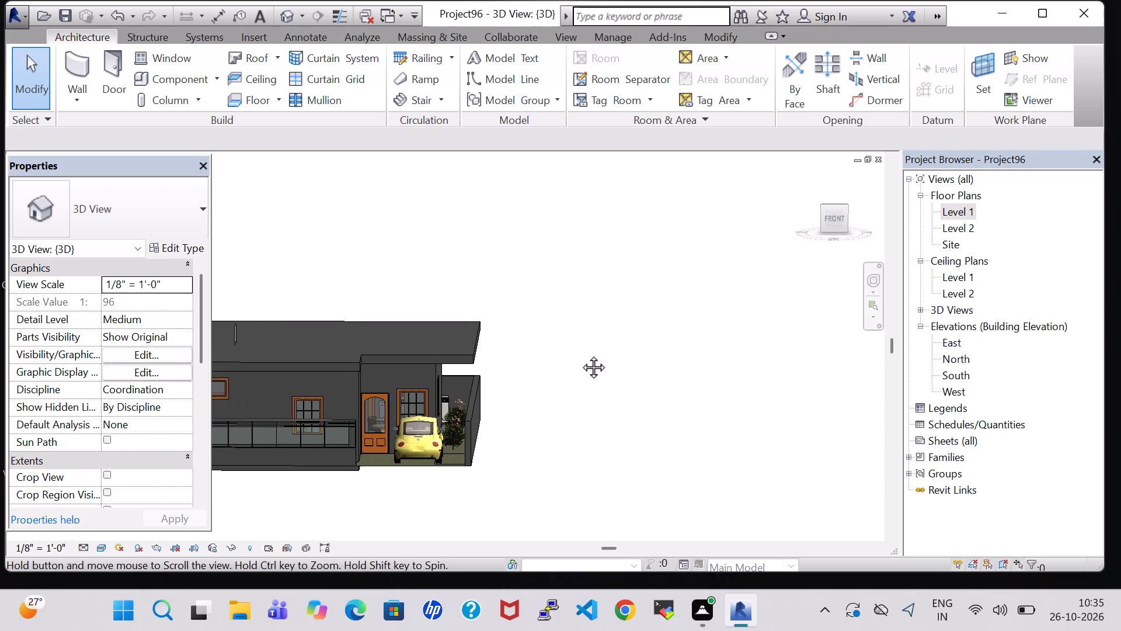
middle_drag(580, 354, 671, 325)
Duplicate the Generic - 8" type of the low front wall, accepting the suggested name.
click(403, 384)
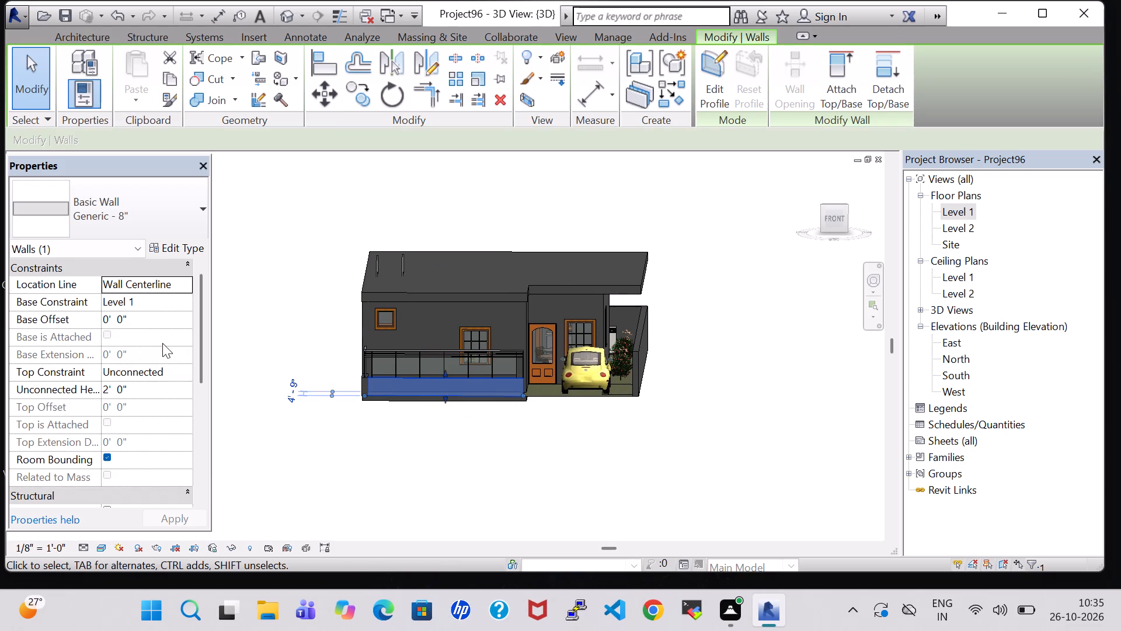
click(164, 249)
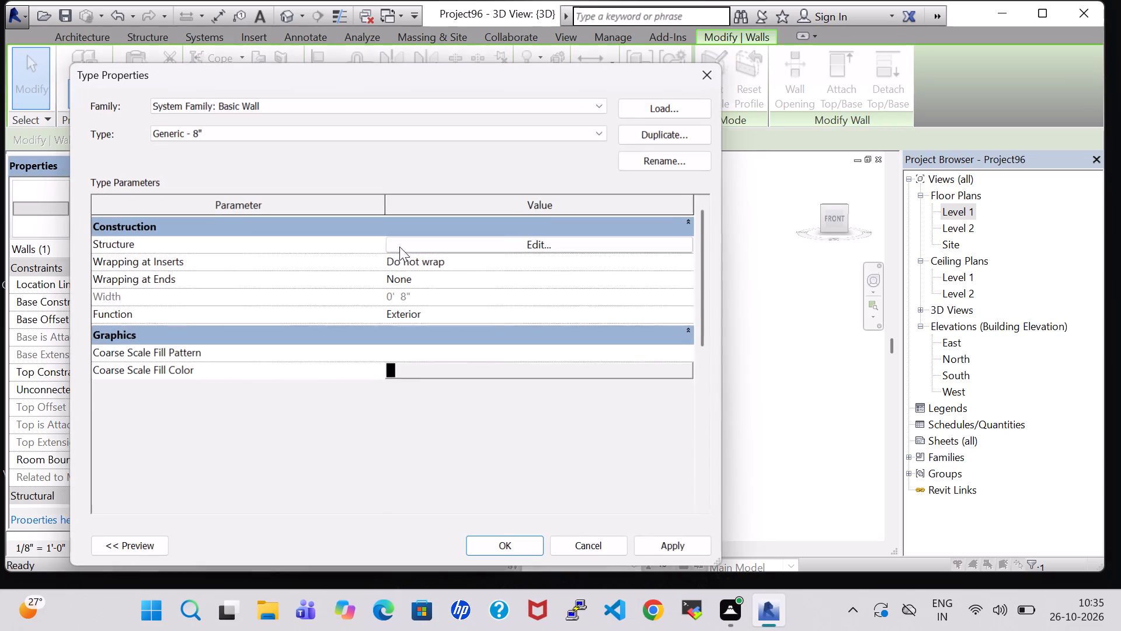
click(678, 130)
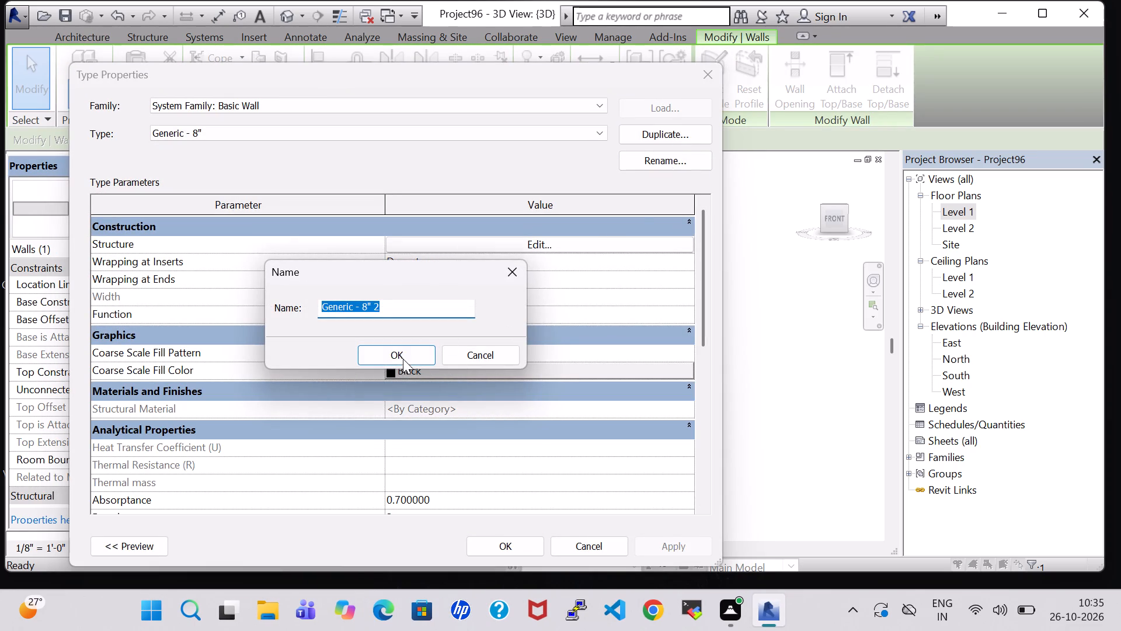
click(400, 360)
Set the structure layer material of the low front wall's new type to Birch and apply the type changes.
click(539, 244)
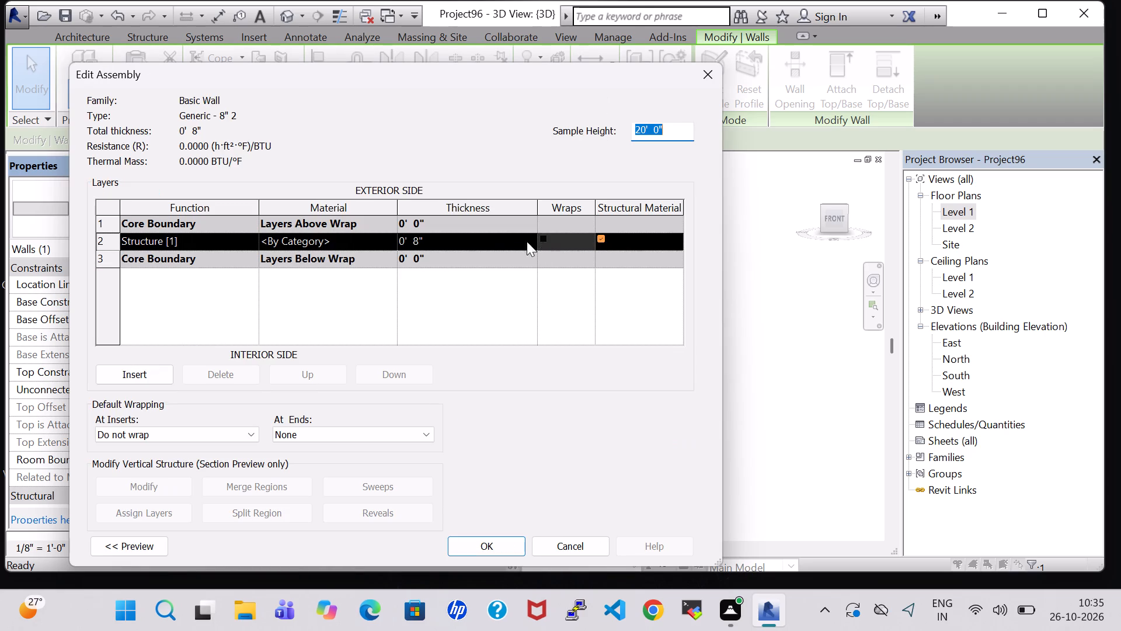
click(391, 234)
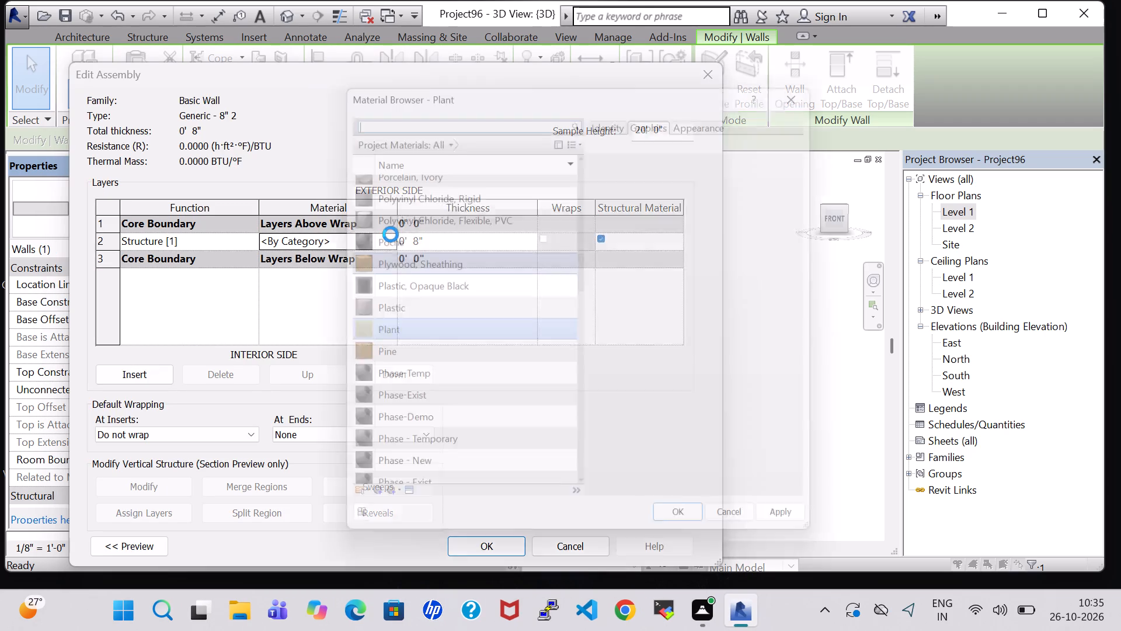
scroll(412, 338, up, 16)
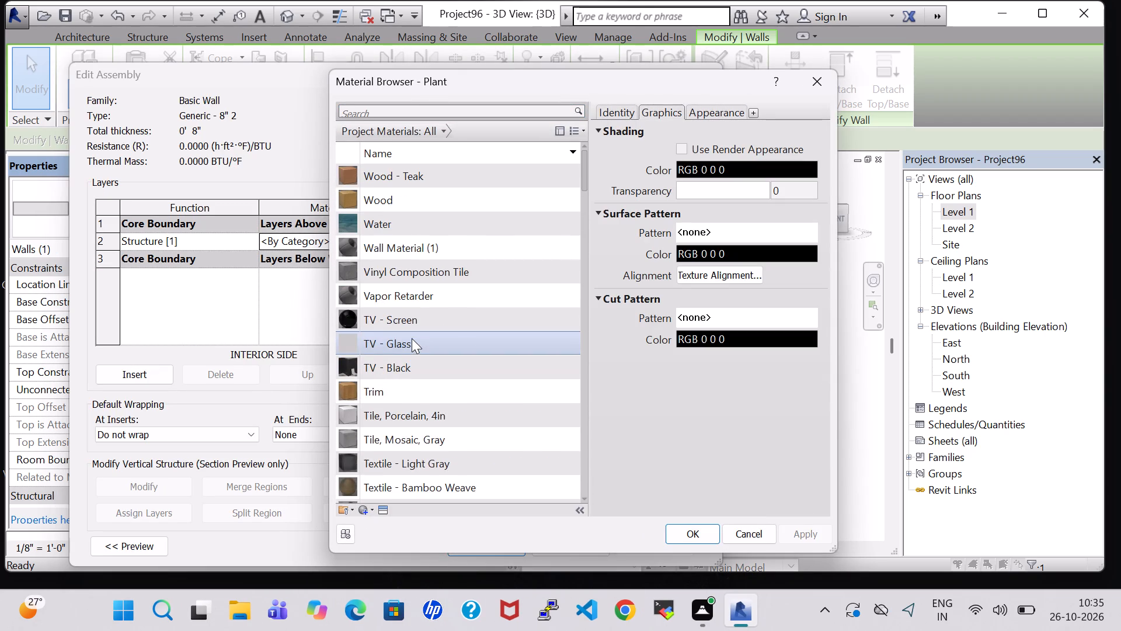
scroll(412, 338, down, 20)
scroll(412, 338, down, 10)
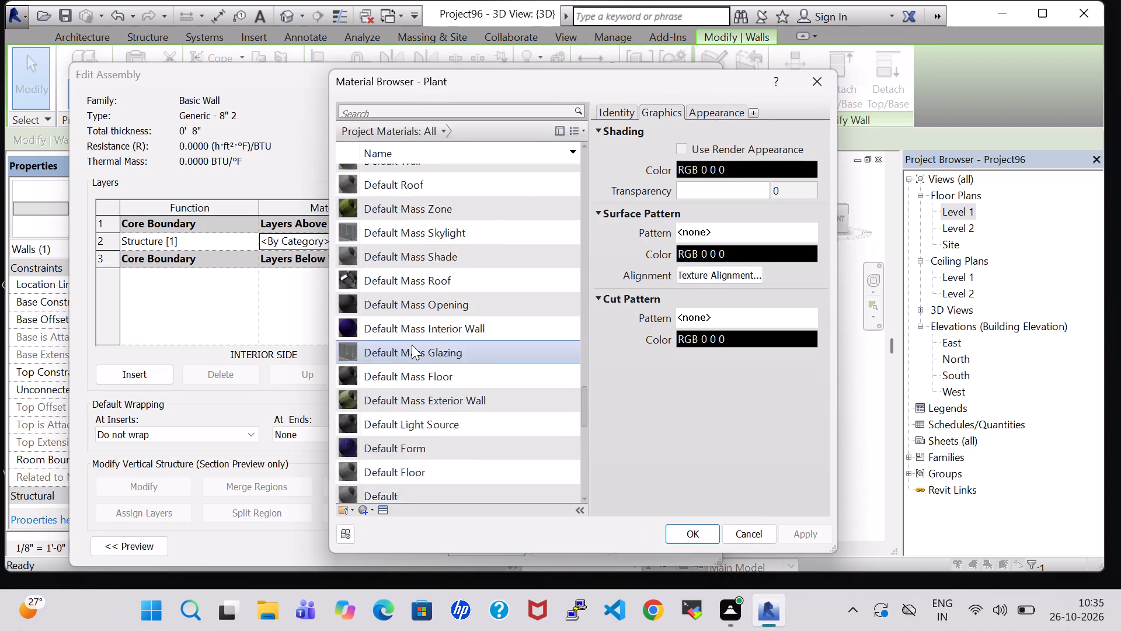
scroll(412, 345, down, 13)
scroll(410, 338, up, 1)
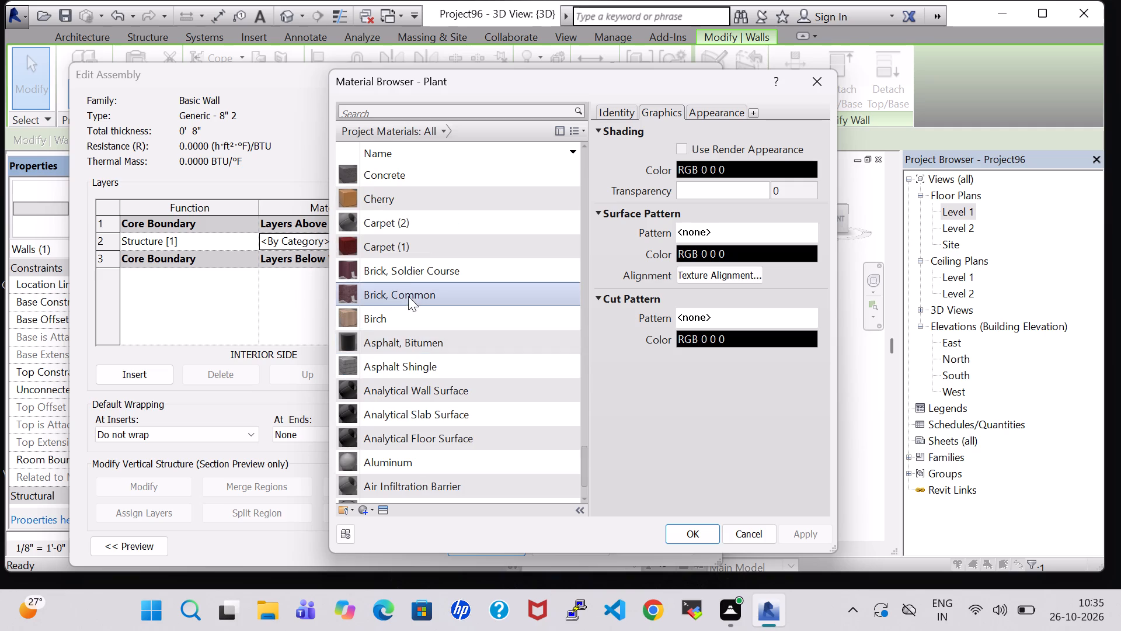
click(412, 313)
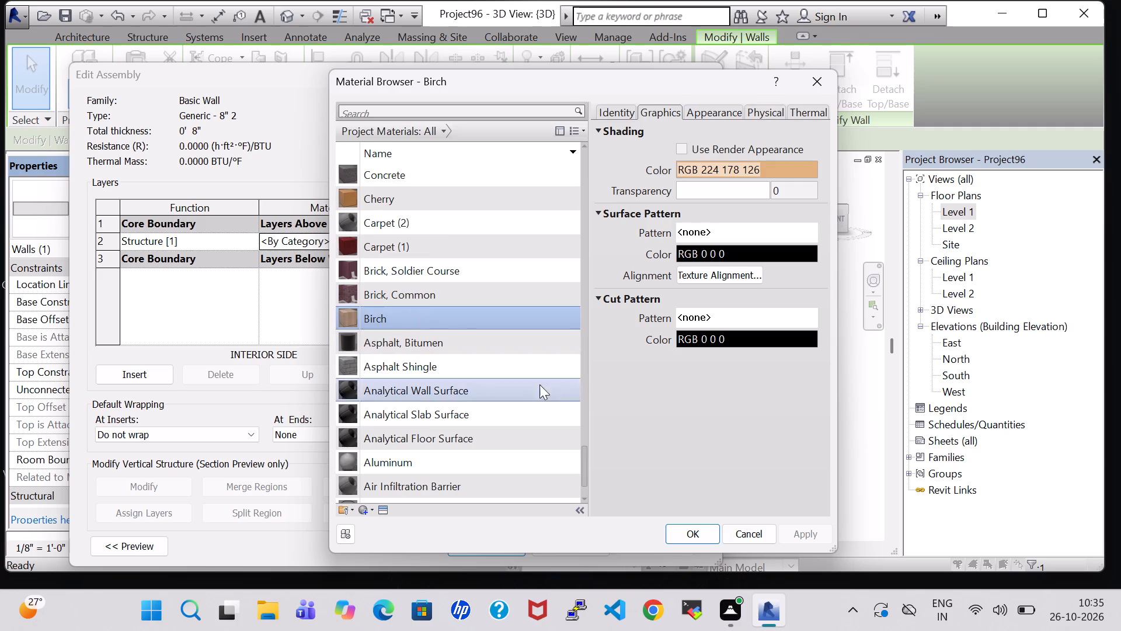
click(704, 537)
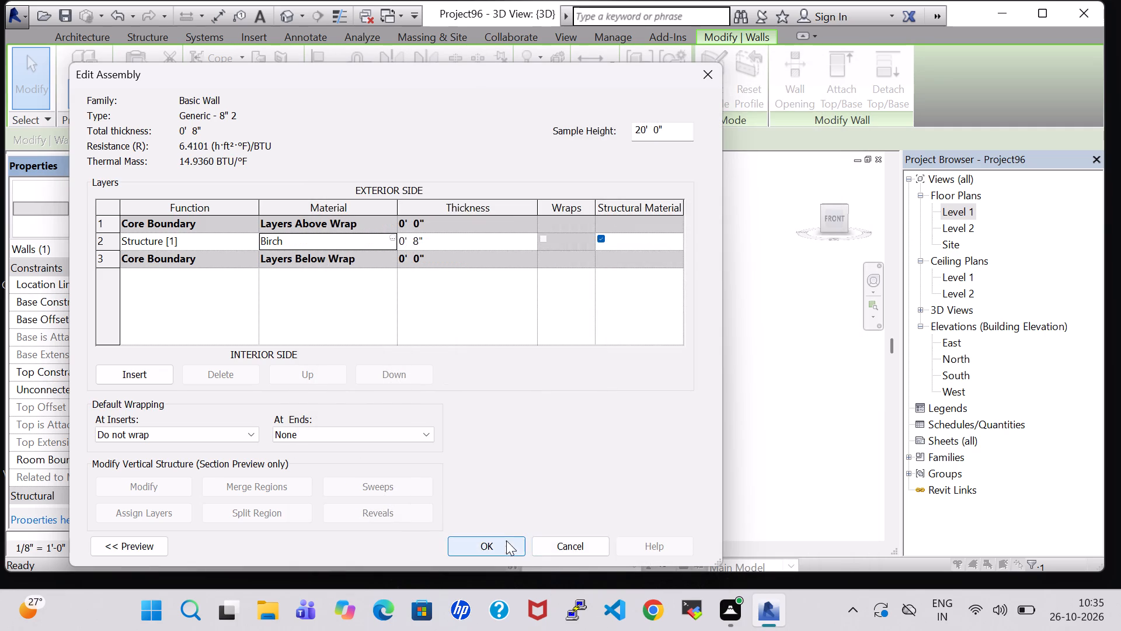
click(506, 540)
click(531, 549)
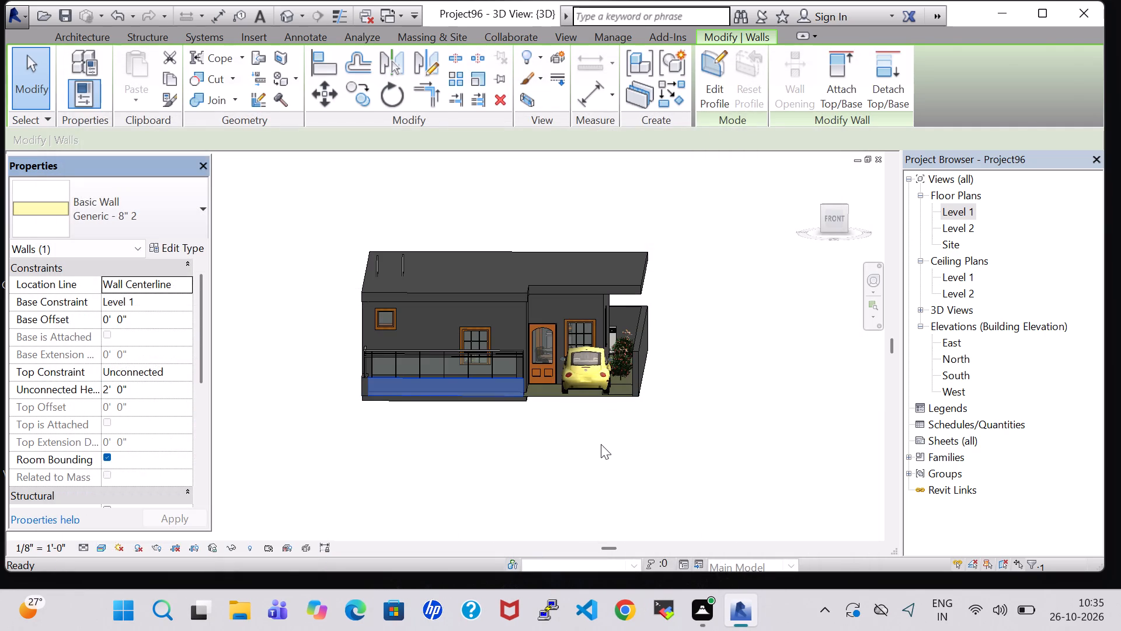
click(601, 444)
Change the short low wall at the side end of the front railing to the Generic - 8" 2 type.
shift+middle_drag(434, 430, 517, 445)
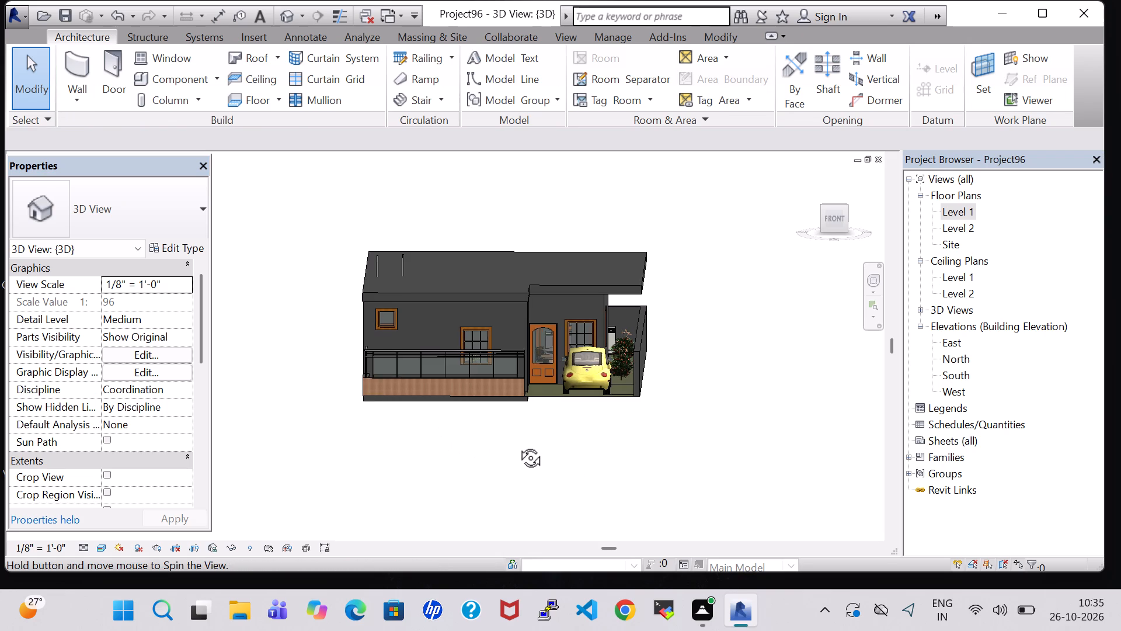
shift+middle_drag(517, 445, 566, 453)
click(629, 400)
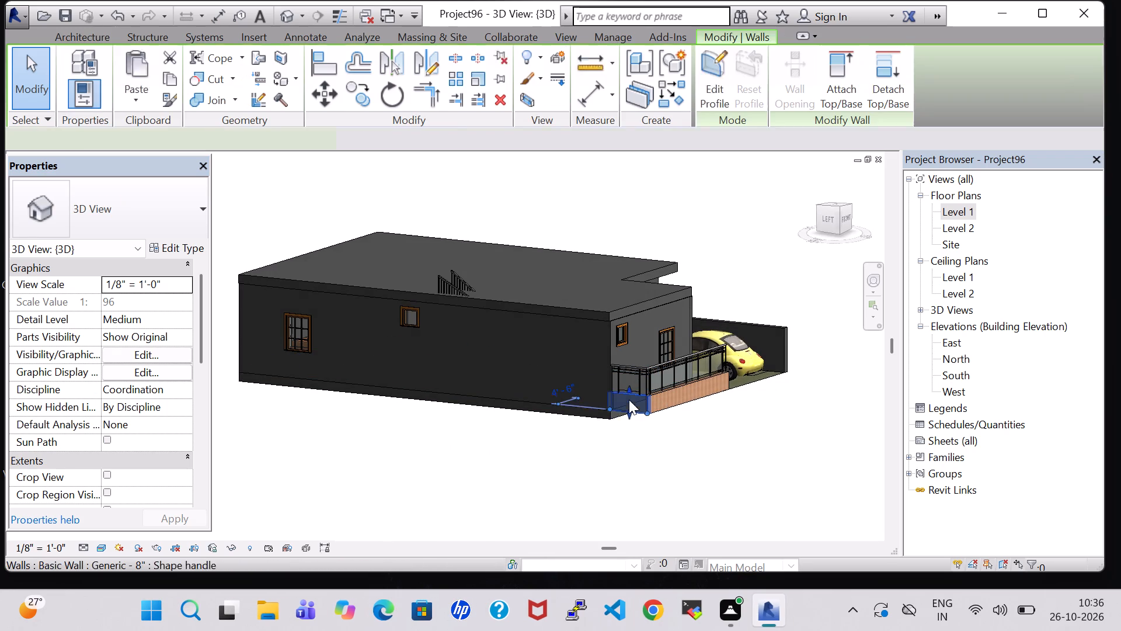
click(117, 208)
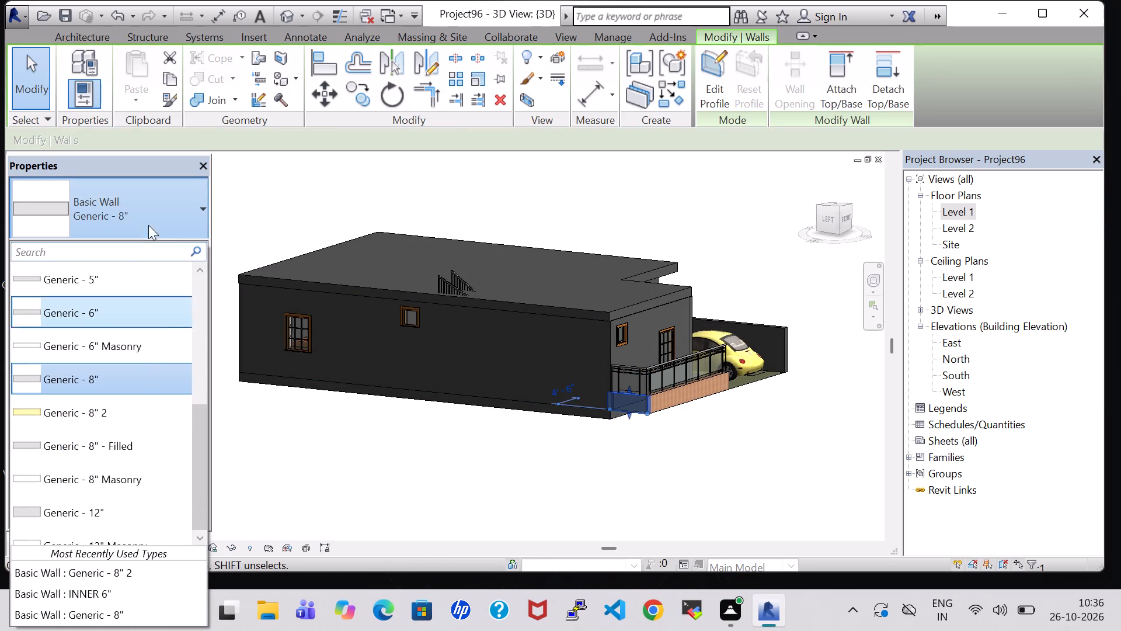
click(147, 209)
click(156, 209)
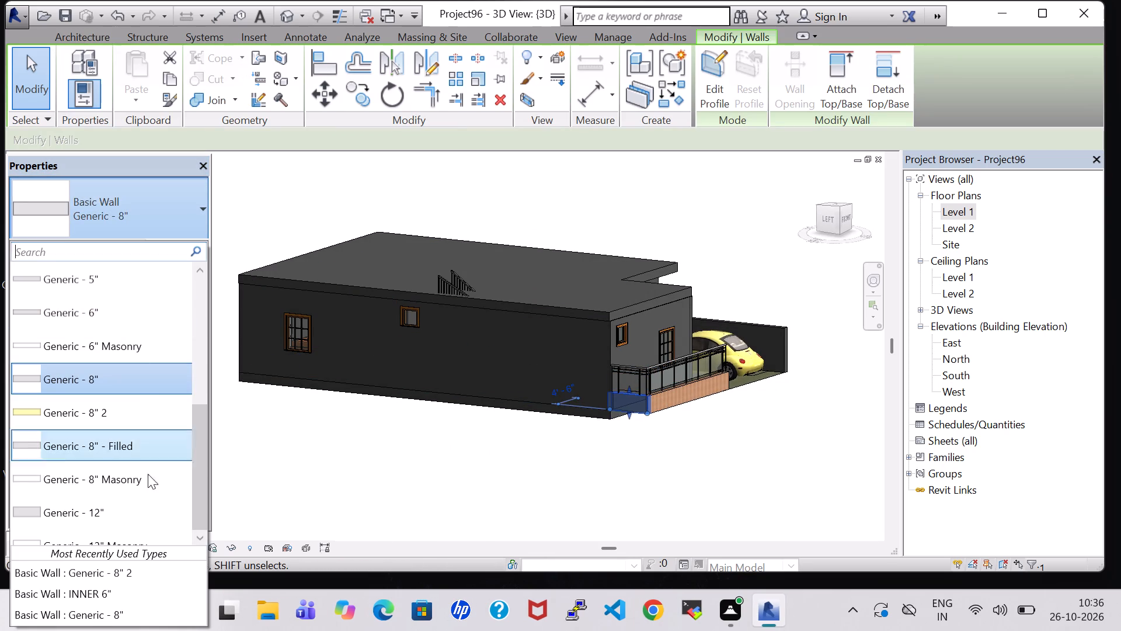
scroll(218, 557, up, 3)
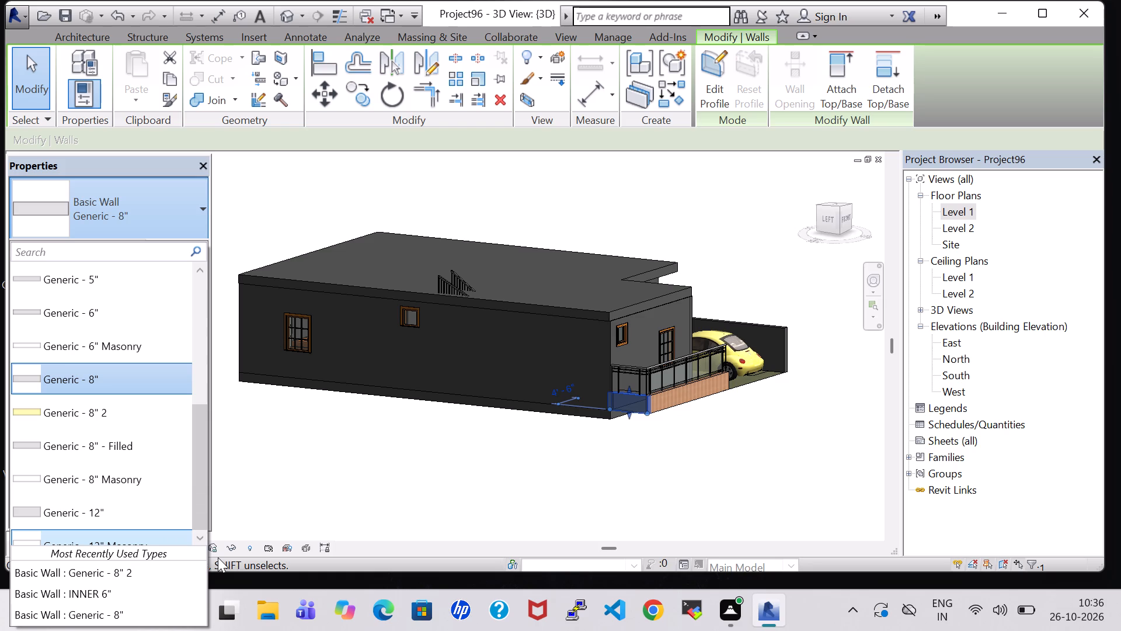
click(141, 568)
click(462, 490)
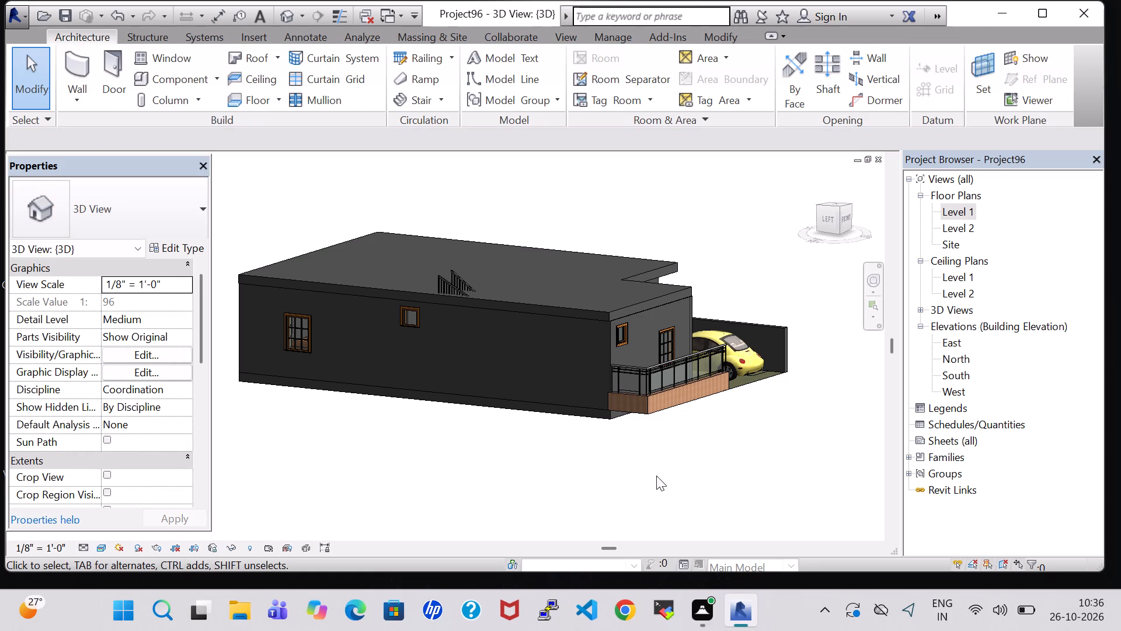
Change the long side boundary wall beside the car to the Generic - 8" 2 type.
shift+middle_drag(709, 456, 453, 489)
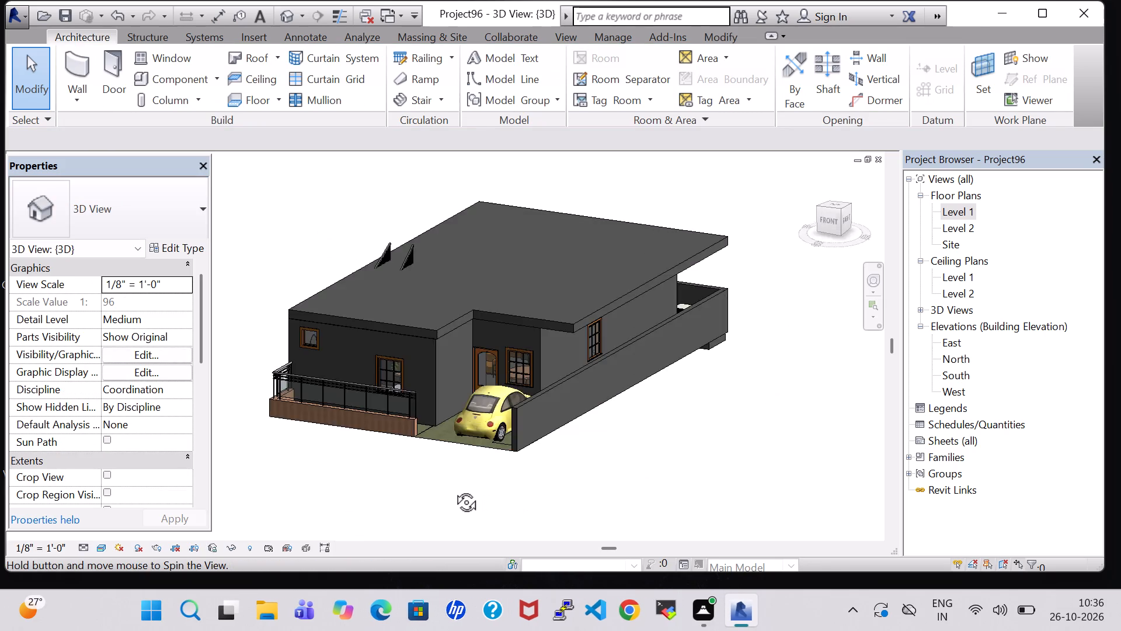
shift+middle_drag(453, 489, 452, 489)
click(446, 385)
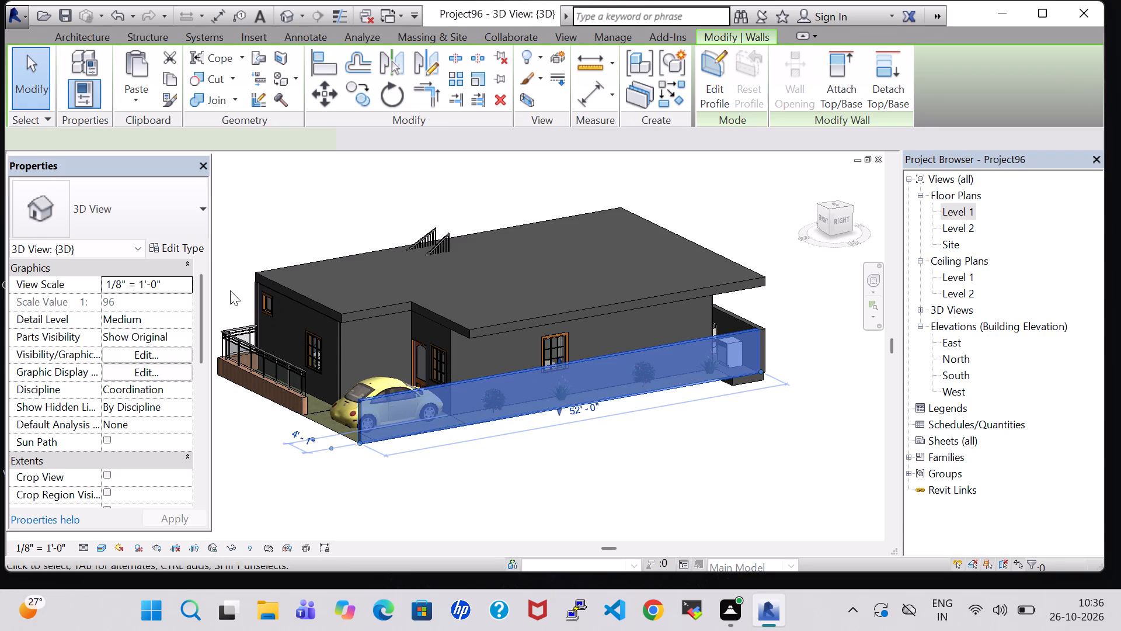
click(147, 217)
click(140, 580)
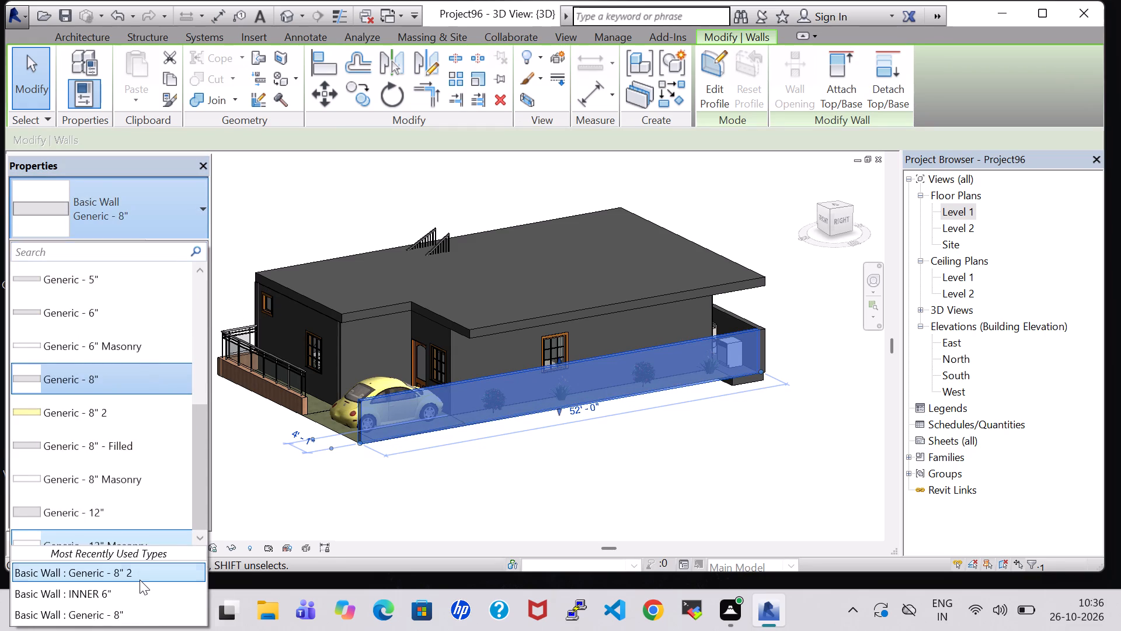
click(613, 522)
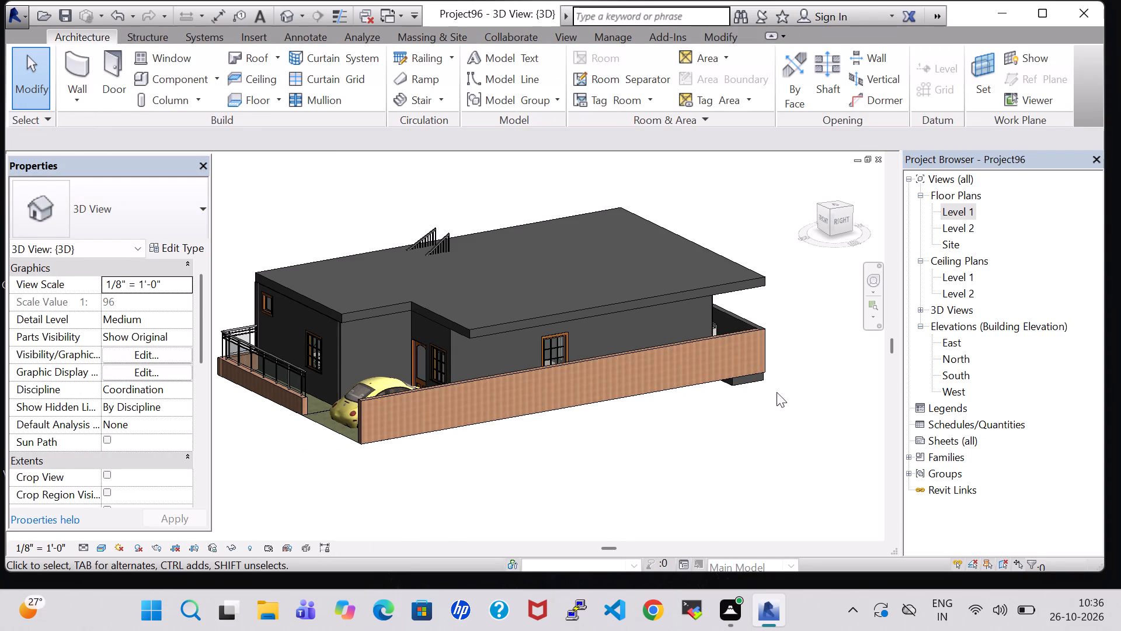
Change the rear boundary wall to the Generic - 8" 2 type.
middle_click(810, 374)
shift+middle_drag(810, 374, 681, 442)
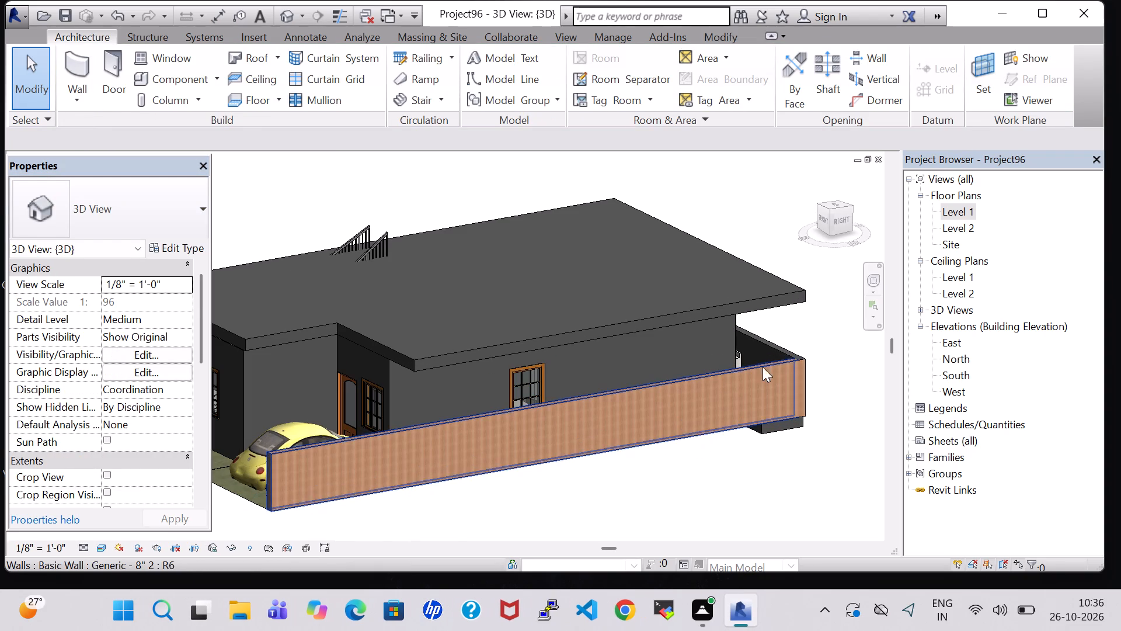
click(774, 342)
click(125, 206)
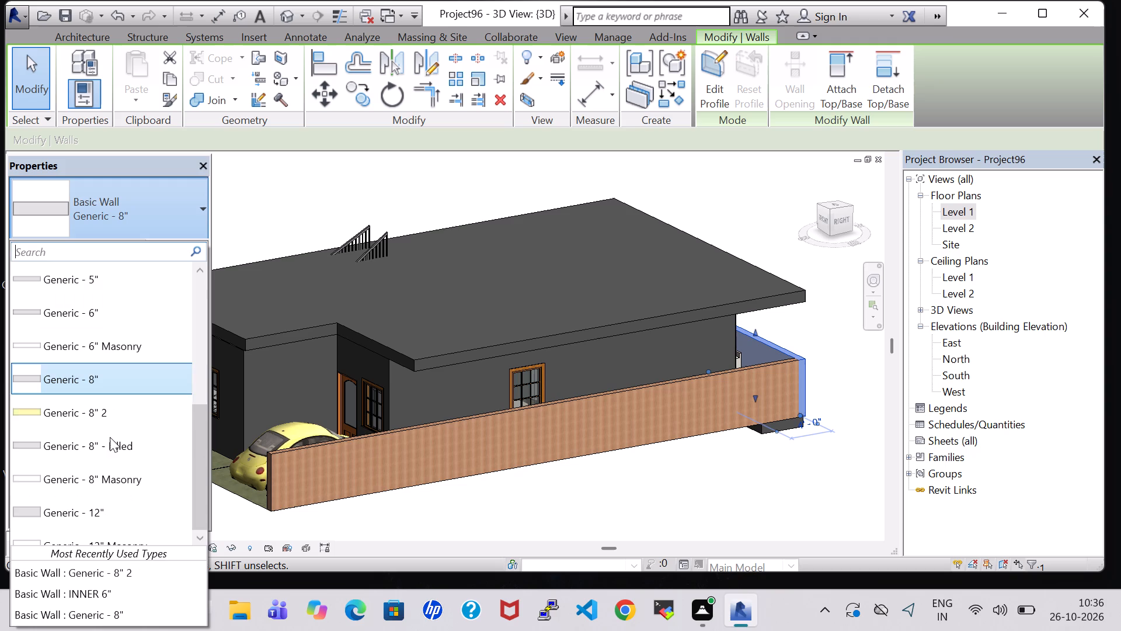
click(126, 565)
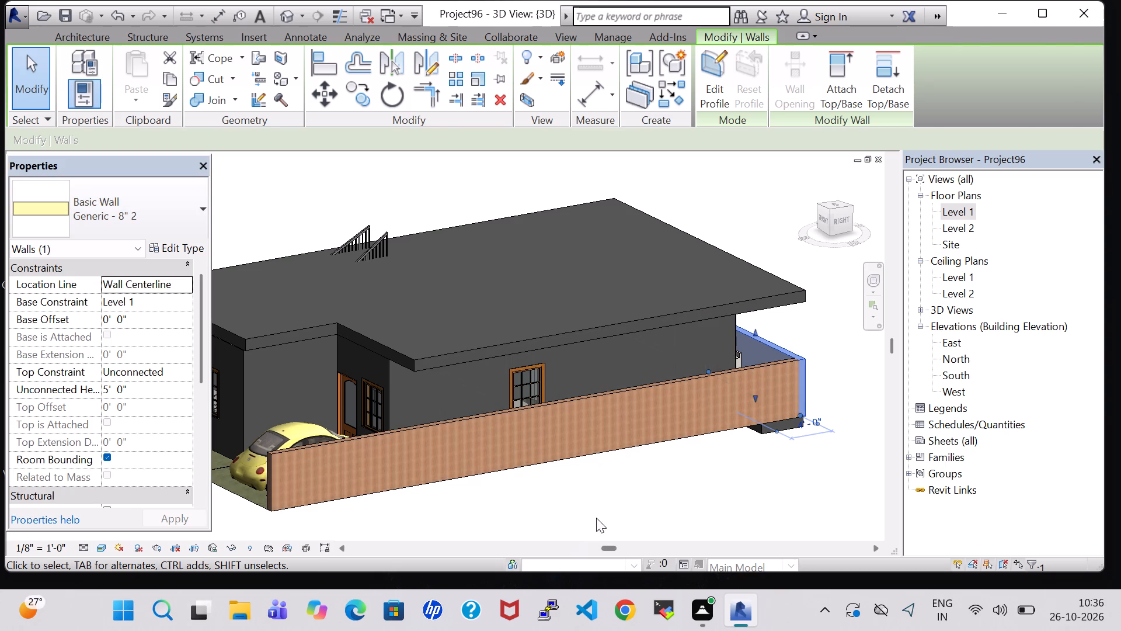
click(596, 518)
Set the structure layer material of the house walls' INNER 6" type to Brick, Common and apply the type changes.
click(388, 390)
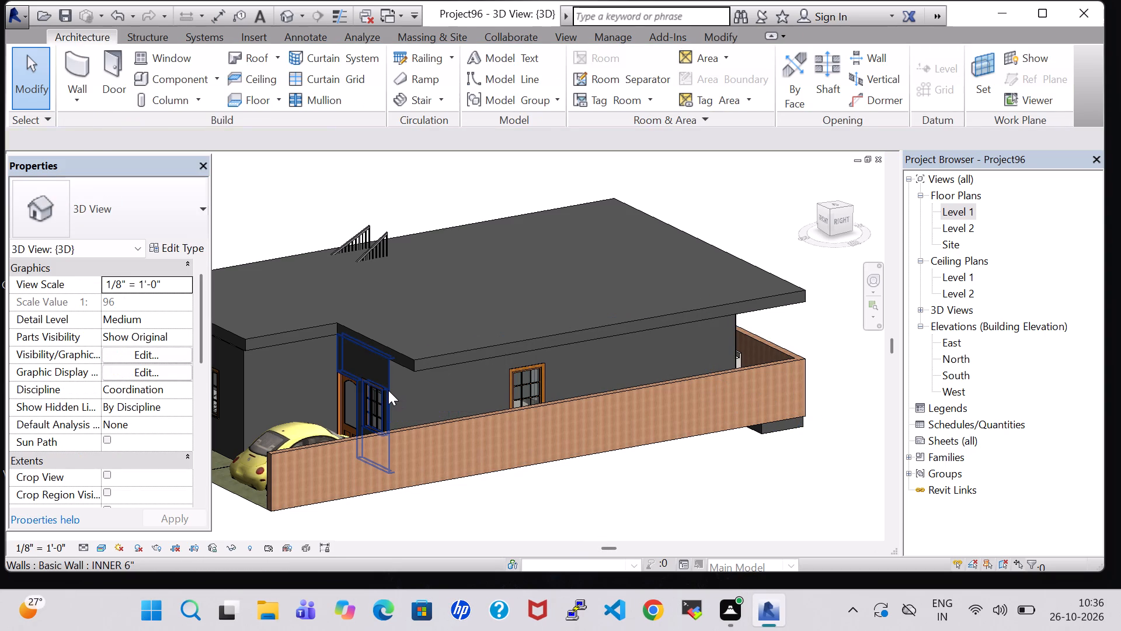
click(158, 242)
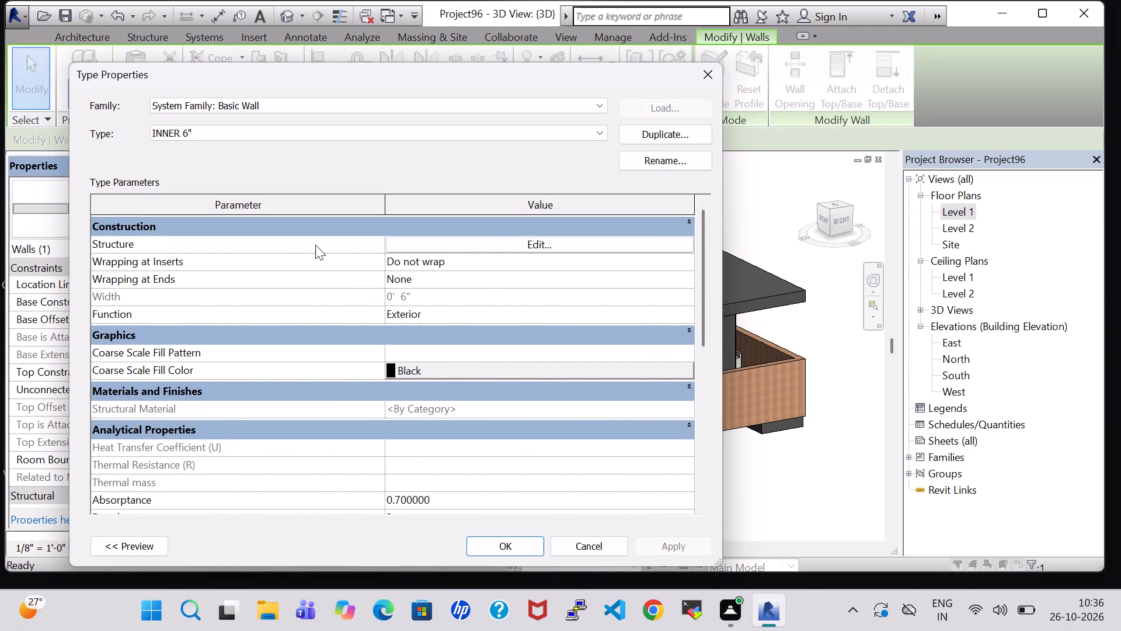
click(538, 241)
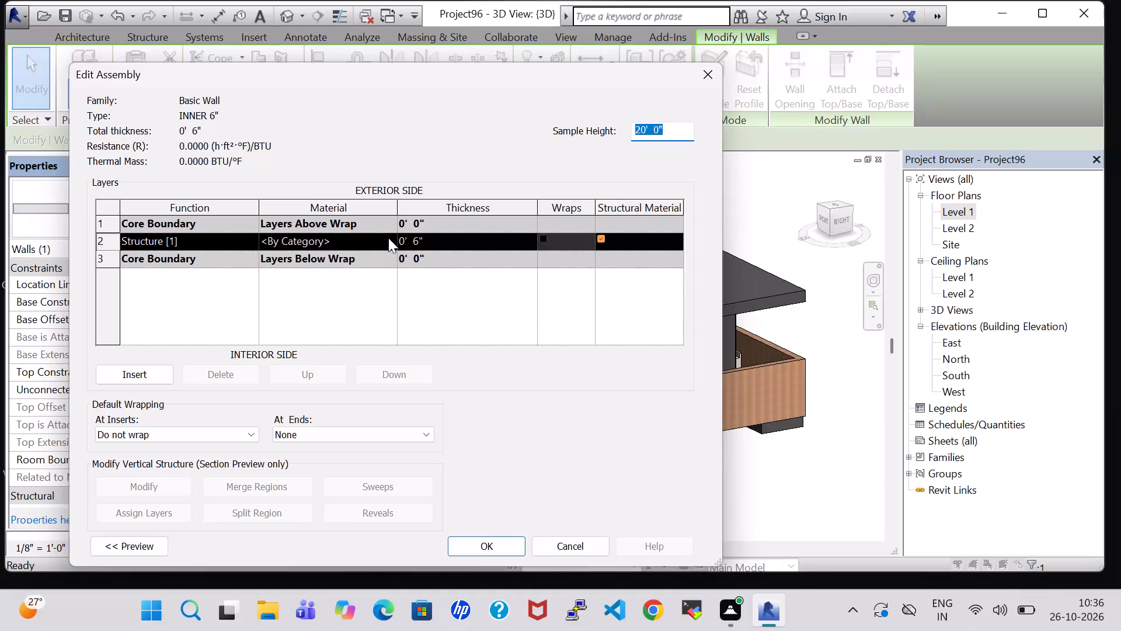
click(391, 235)
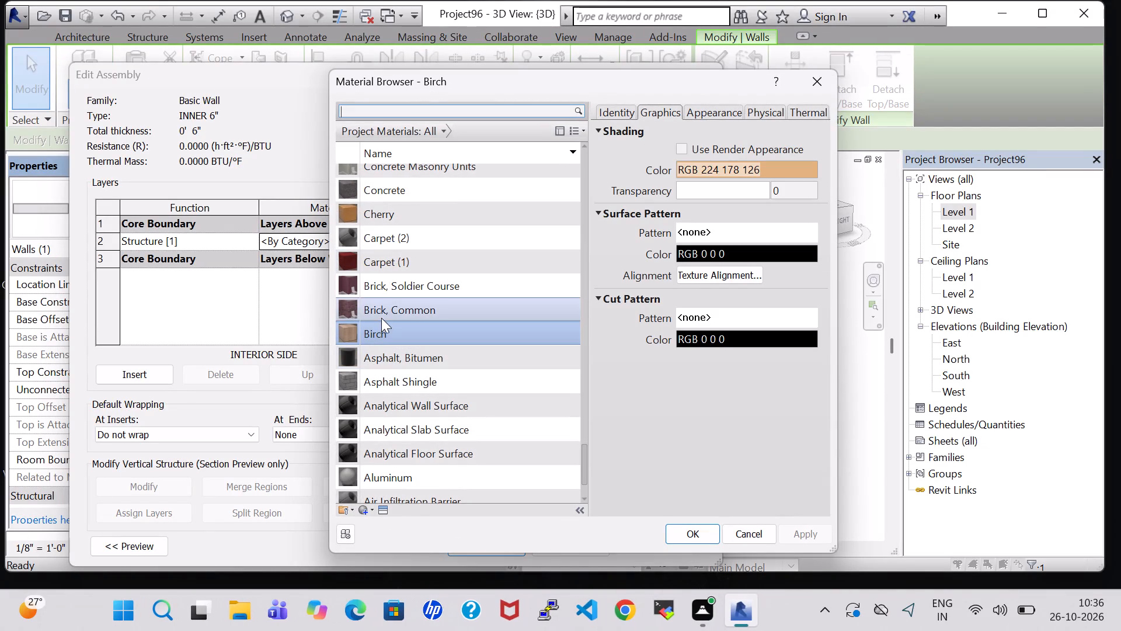
click(382, 314)
click(677, 540)
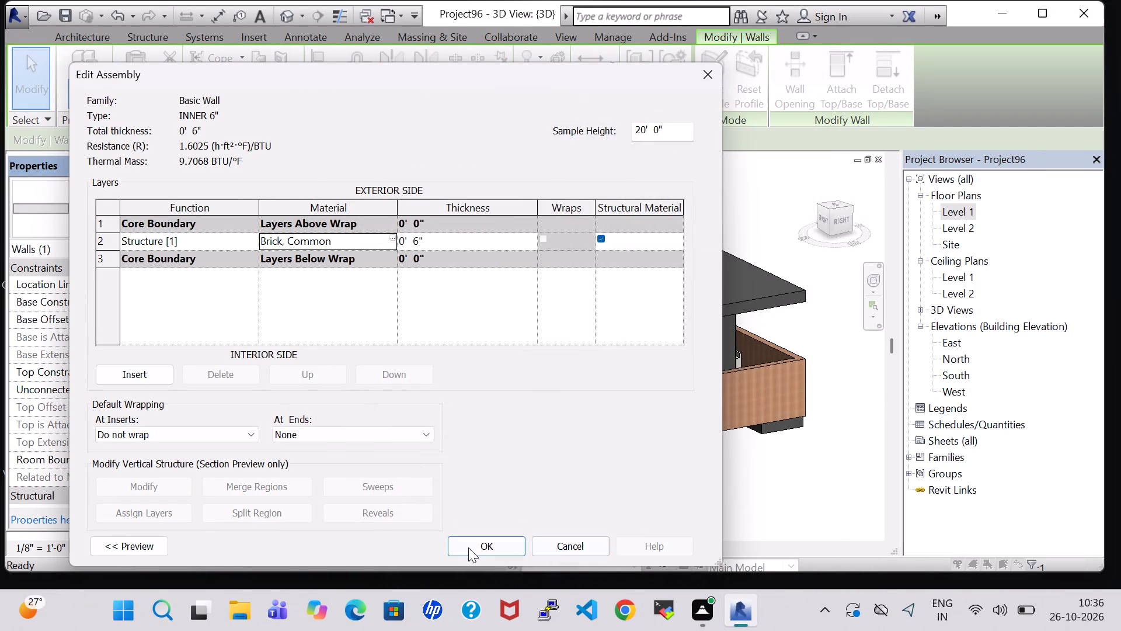
click(472, 547)
click(506, 542)
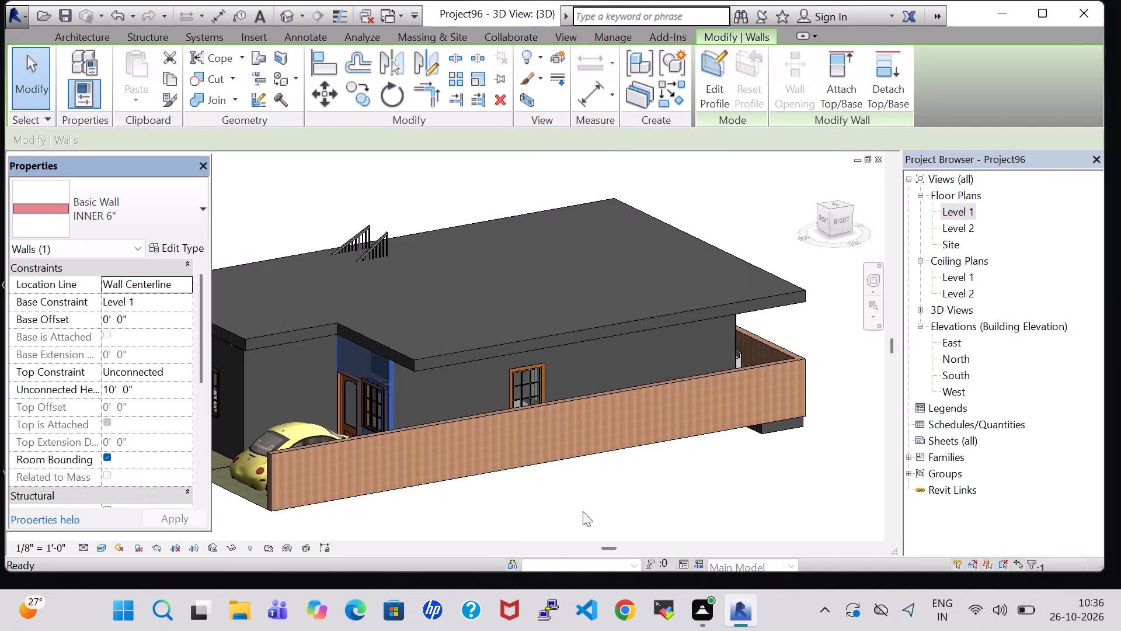
click(600, 497)
Set the structure layer material of the flat roof's Generic - 12" type to Brick, Soldier Course and apply the type changes.
shift+middle_click(570, 497)
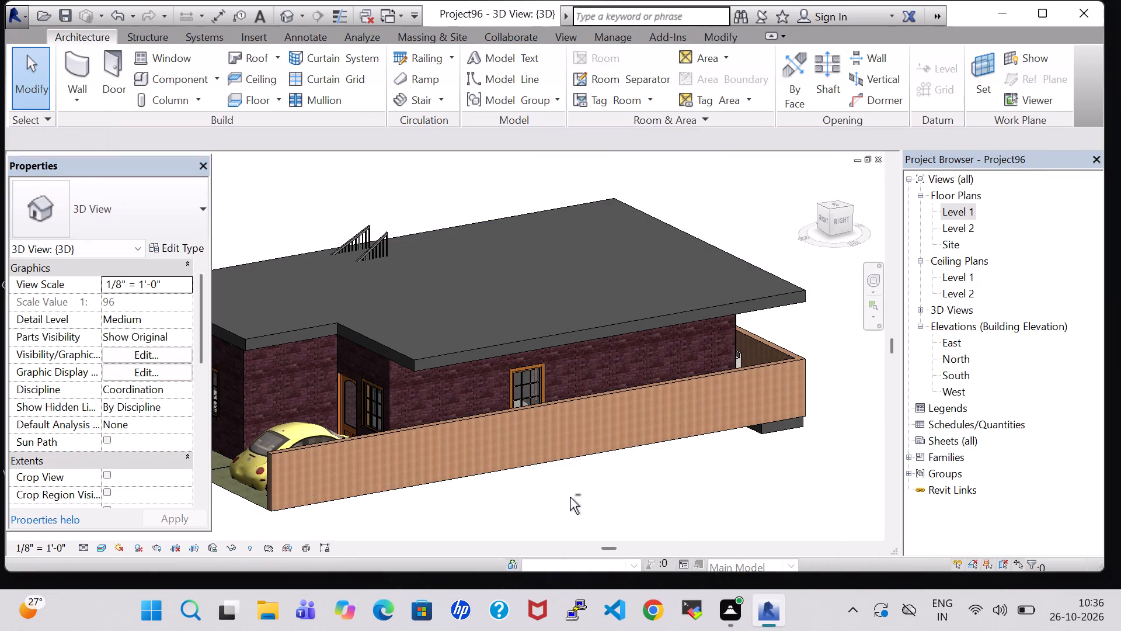
shift+middle_drag(592, 497, 642, 495)
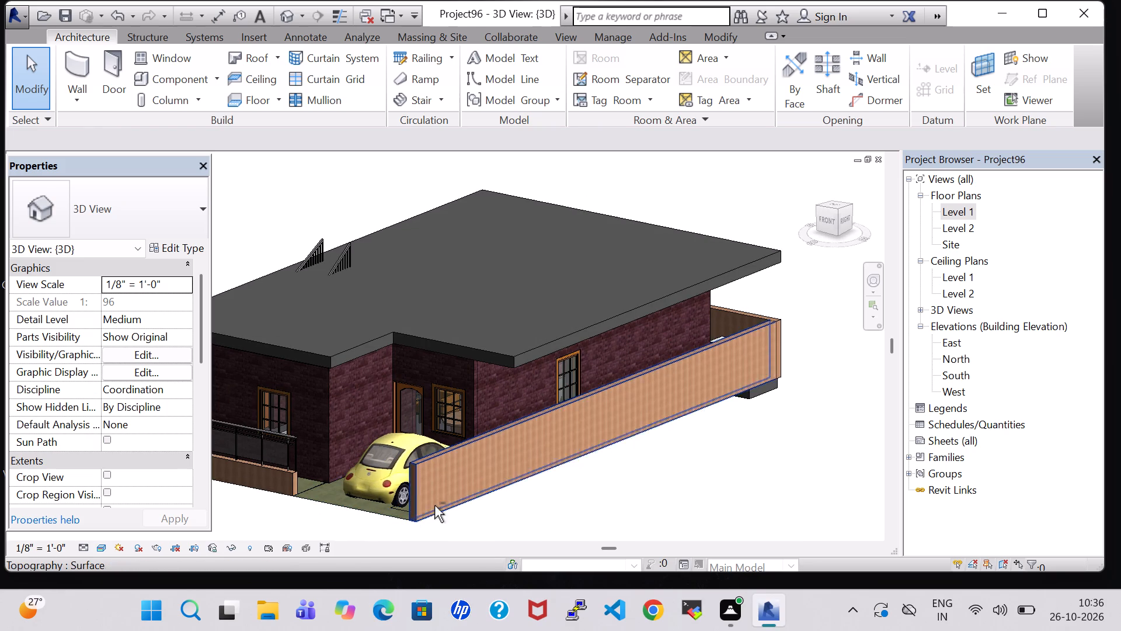
shift+middle_click(484, 502)
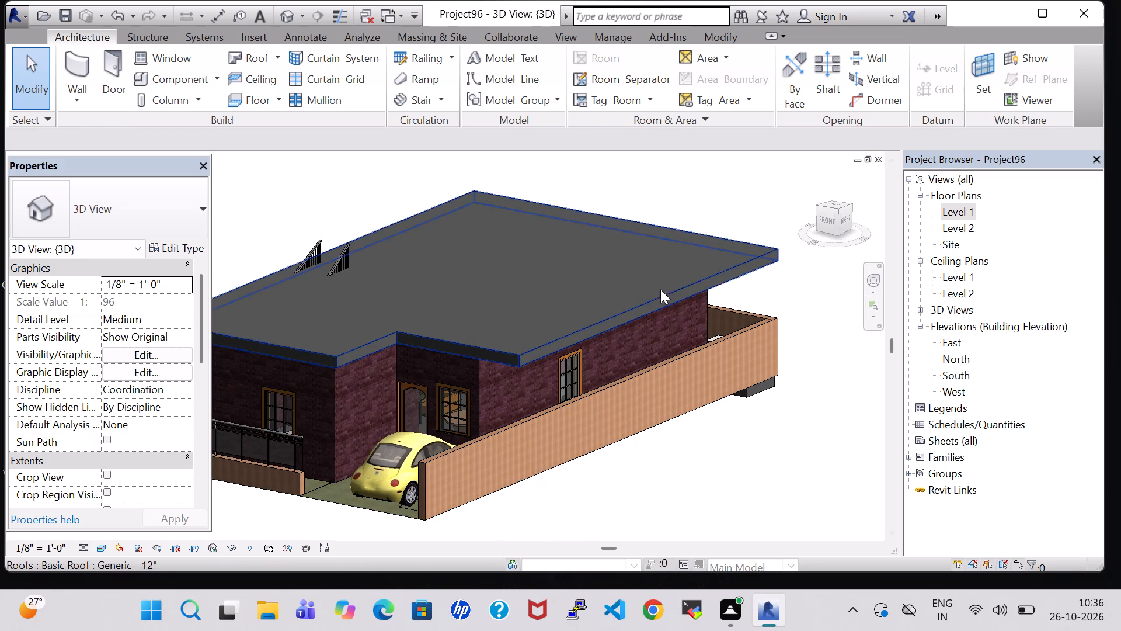
click(568, 331)
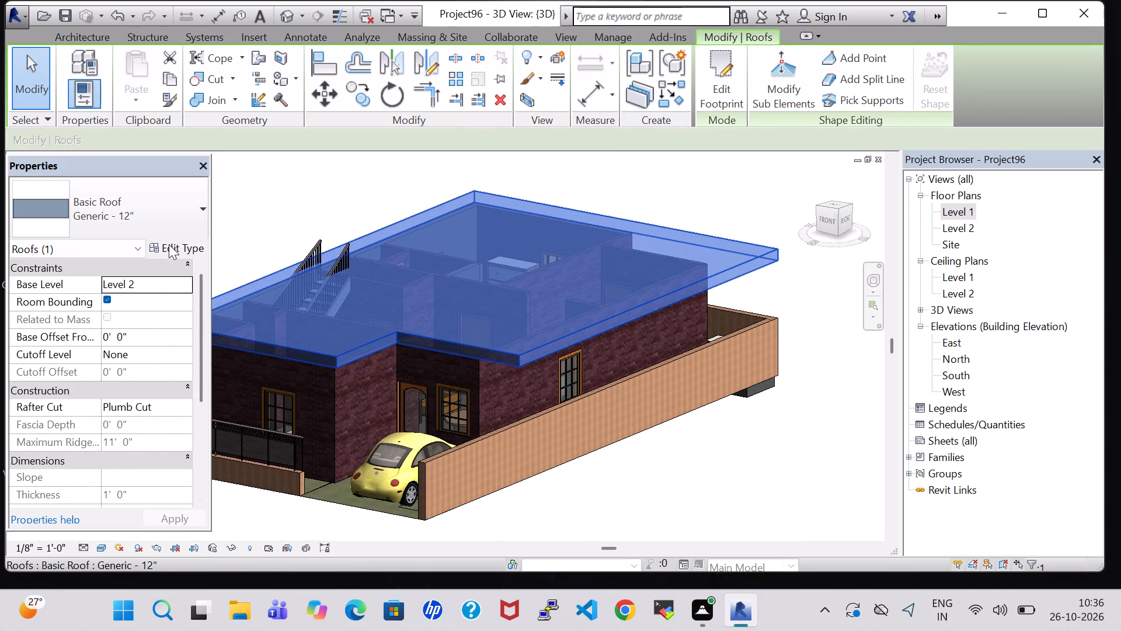
click(169, 244)
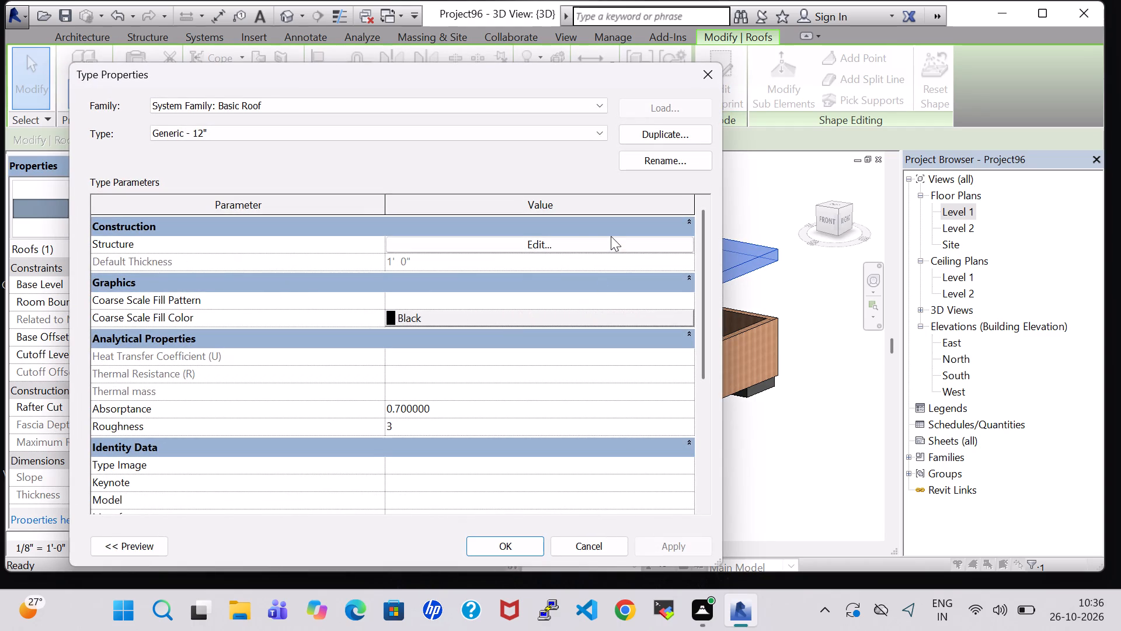
click(537, 247)
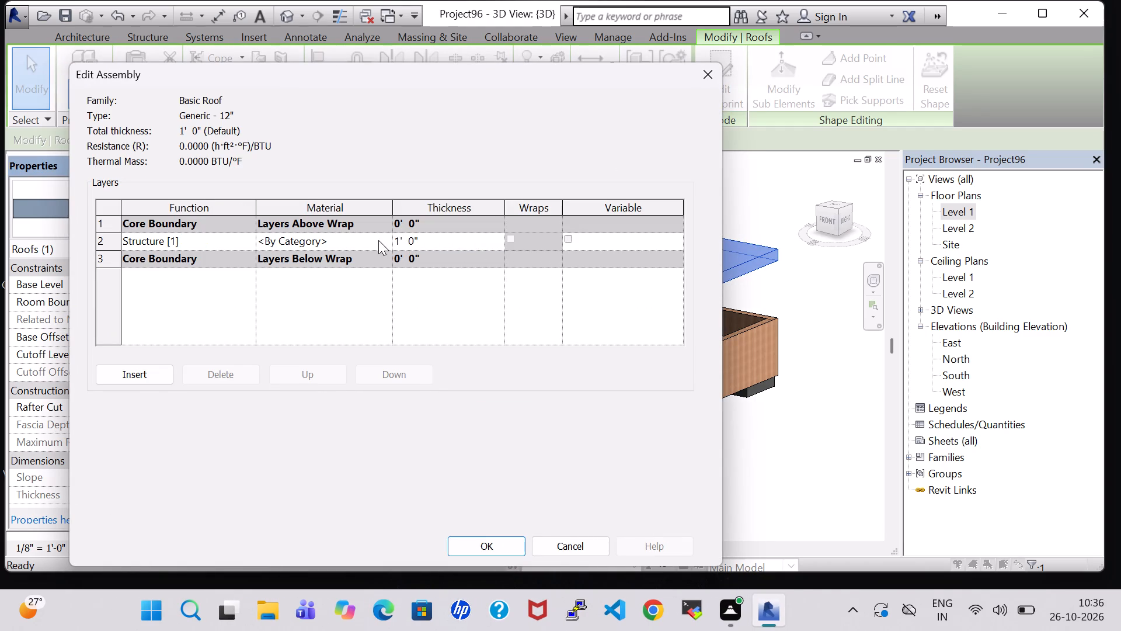
click(389, 240)
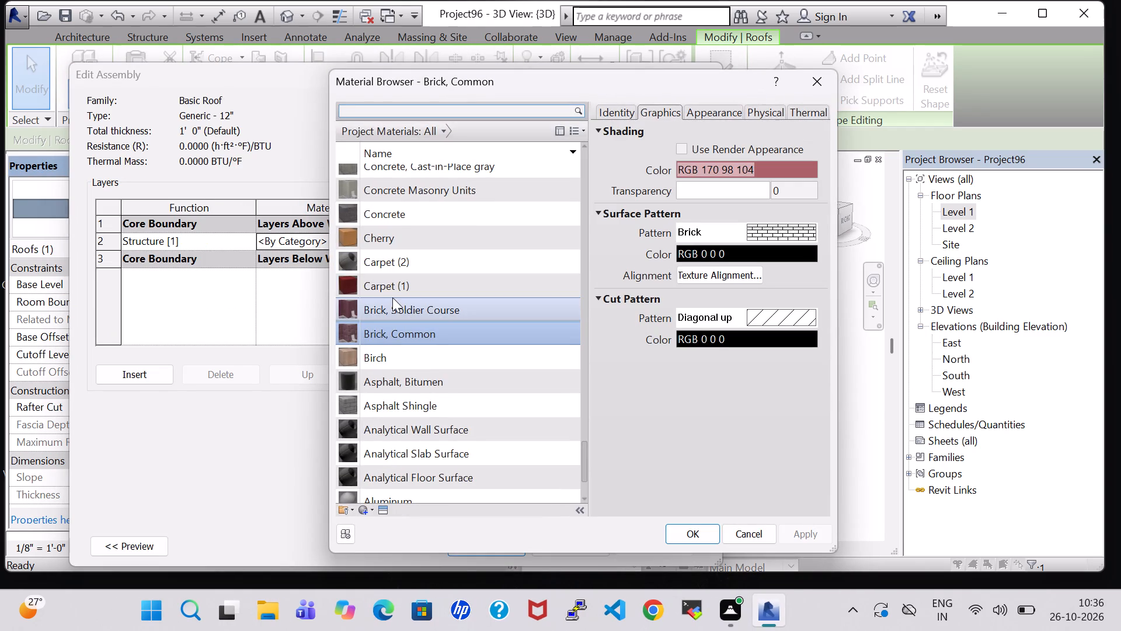
click(394, 300)
click(701, 532)
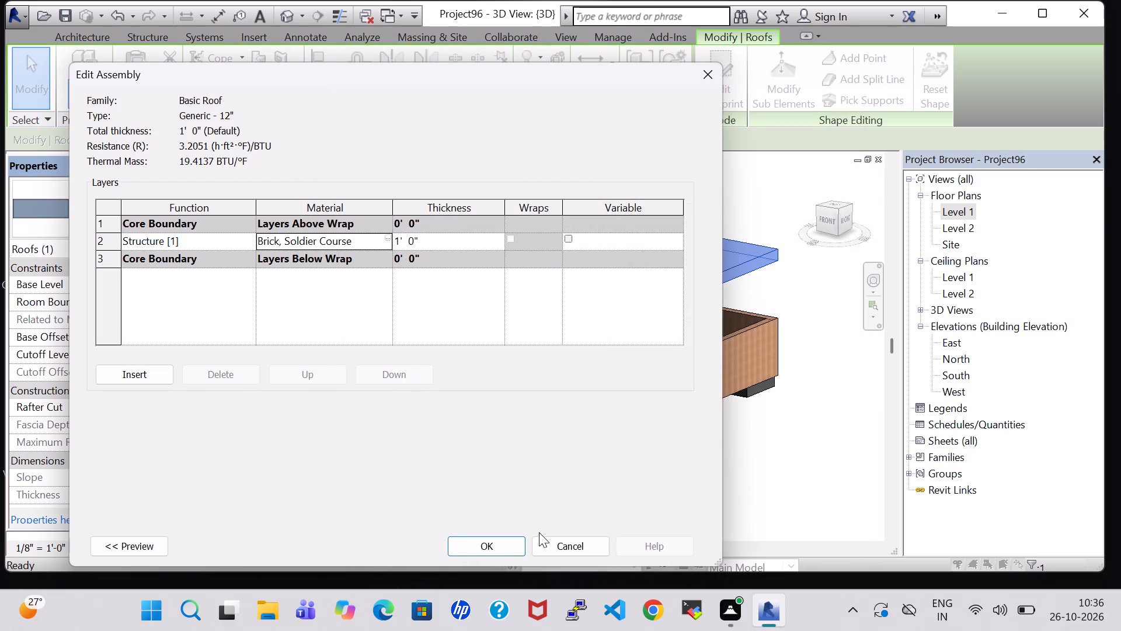
click(494, 543)
click(509, 545)
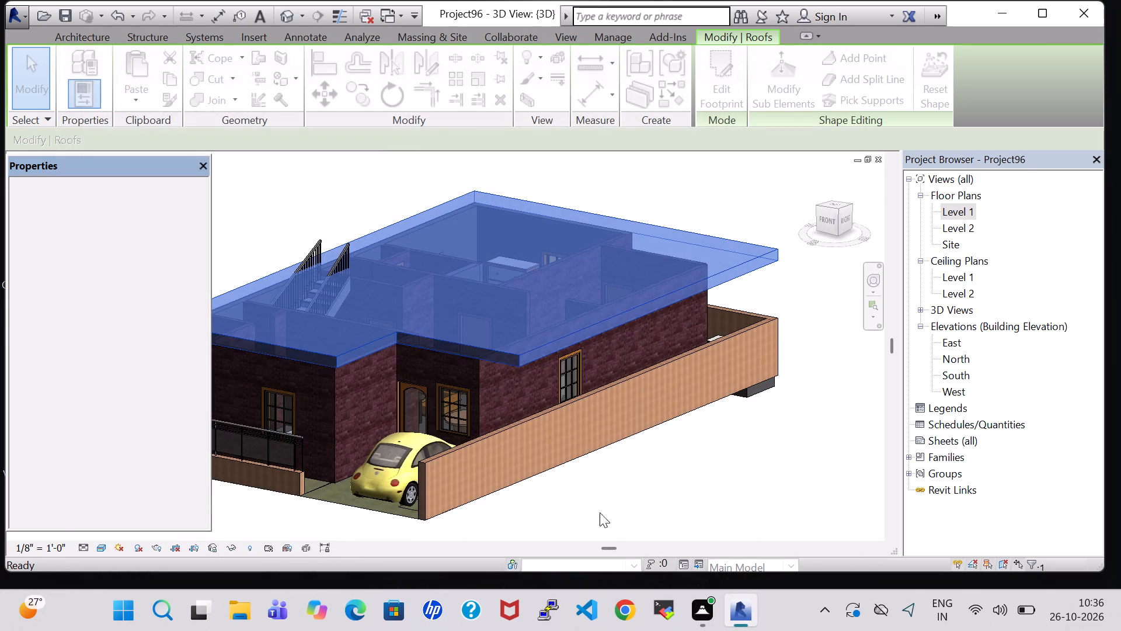
click(688, 471)
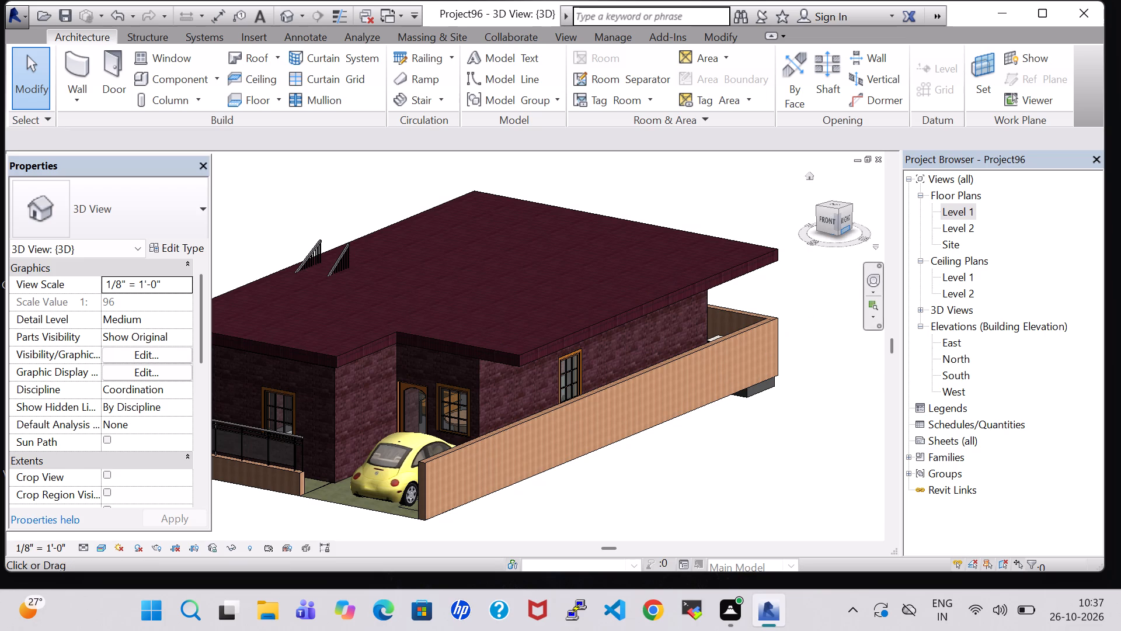
Examine the brick walls and roof finish of the house from the front in the 3D view.
click(820, 227)
scroll(438, 419, up, 1)
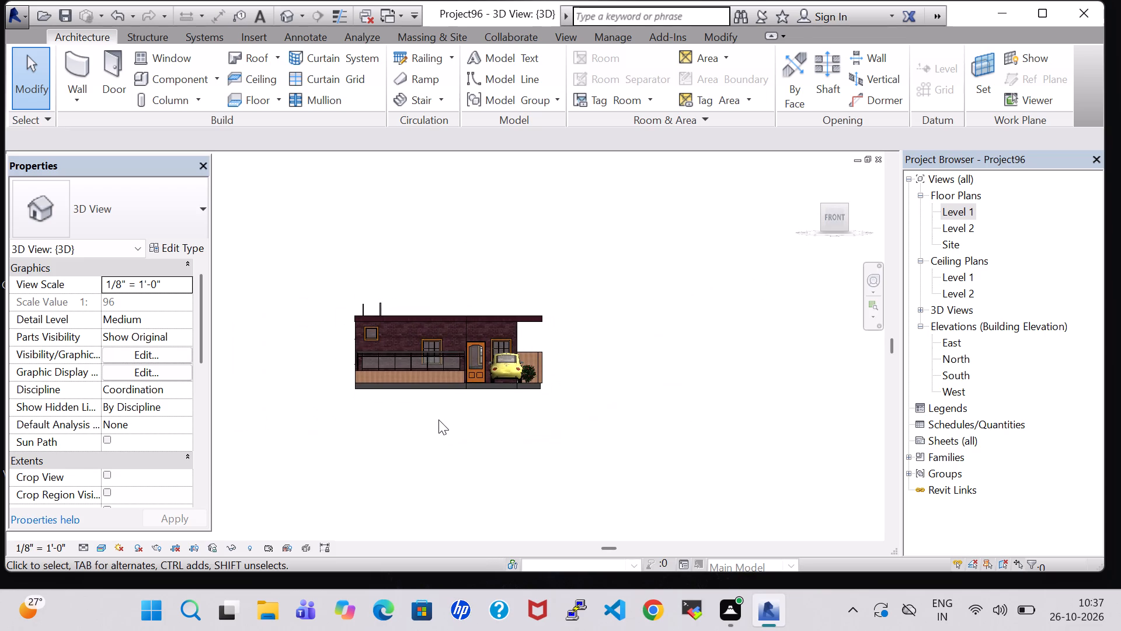
scroll(438, 419, up, 4)
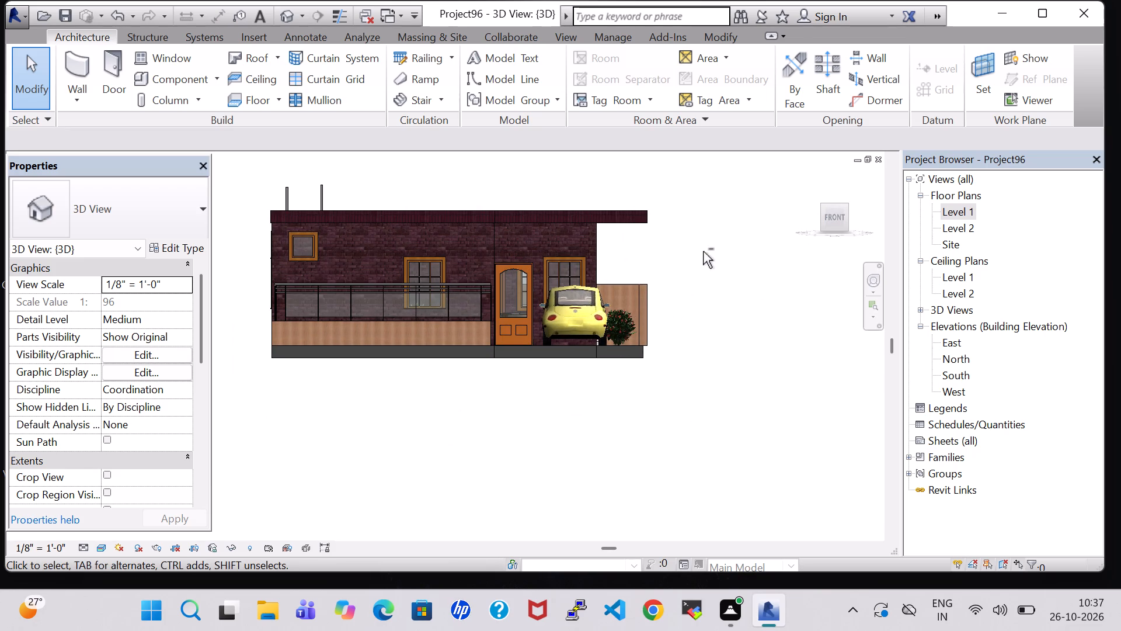
shift+middle_drag(703, 251, 688, 294)
shift+middle_drag(686, 308, 706, 280)
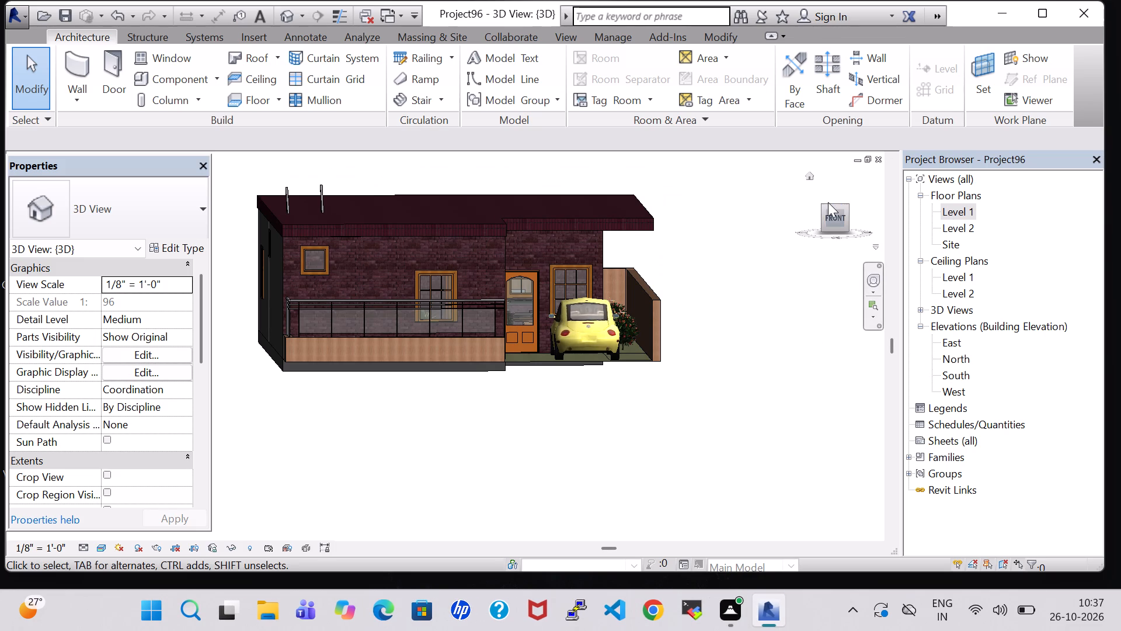
shift+middle_click(745, 246)
shift+middle_drag(745, 246, 764, 310)
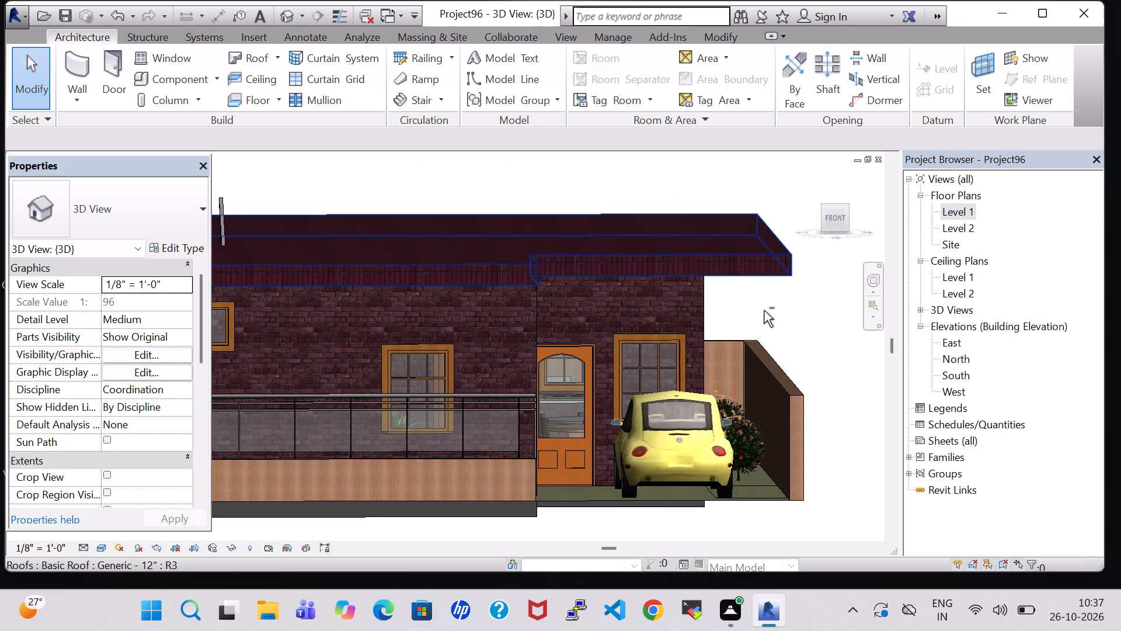
shift+middle_drag(764, 310, 766, 323)
In the Level 1 floor plan, check the structure layer material of the INNER 6" wall behind the living/dining area.
double_click(965, 215)
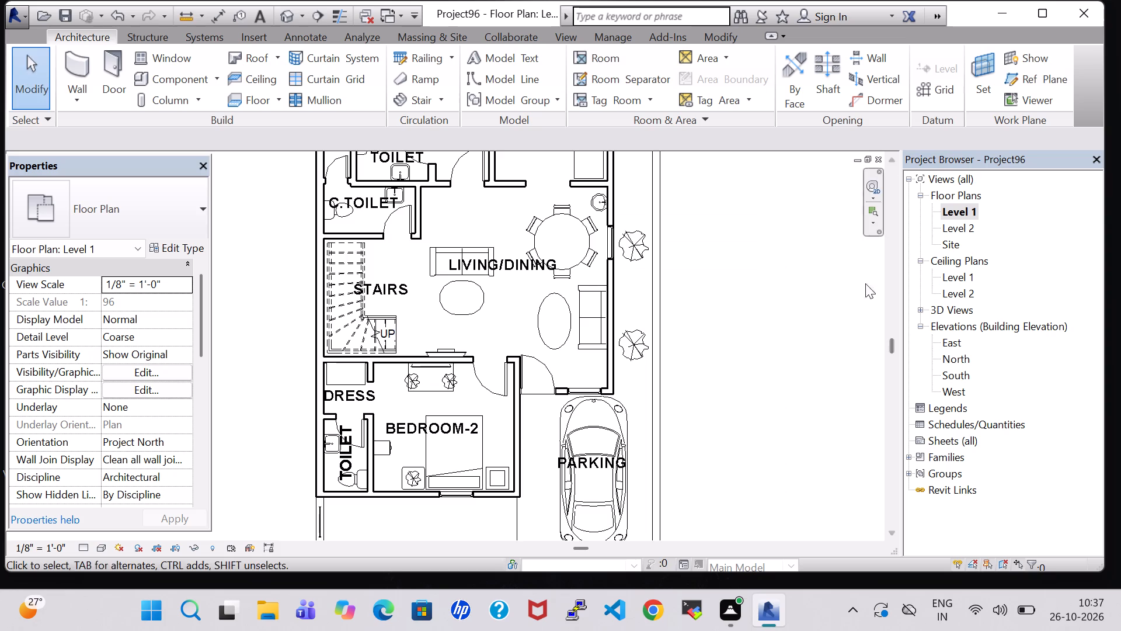
click(495, 186)
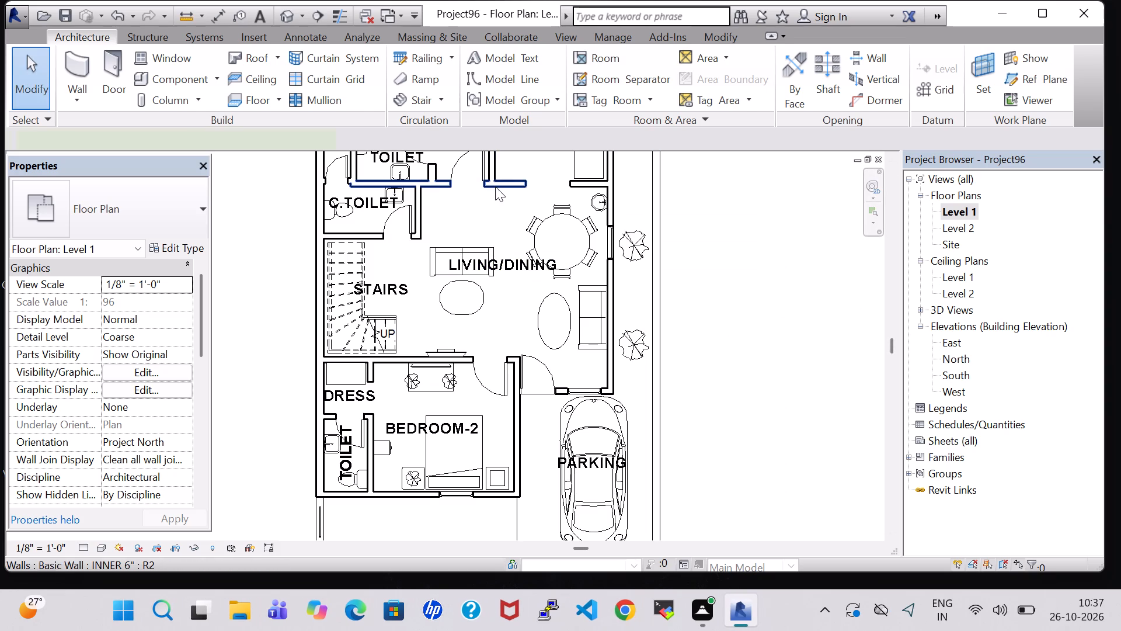
click(173, 243)
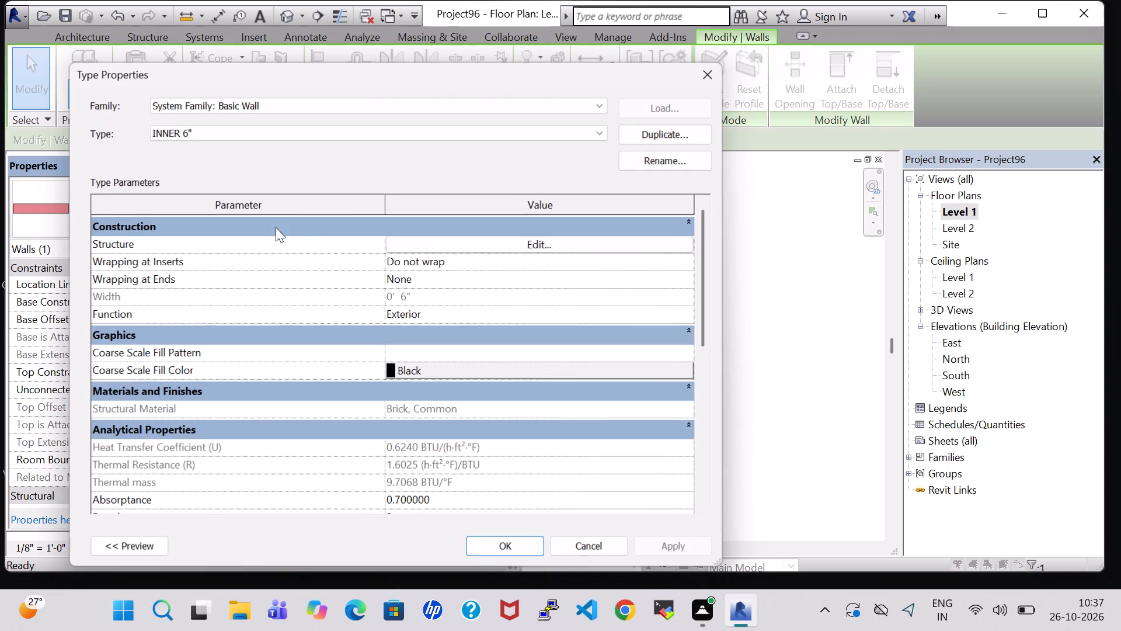
click(530, 247)
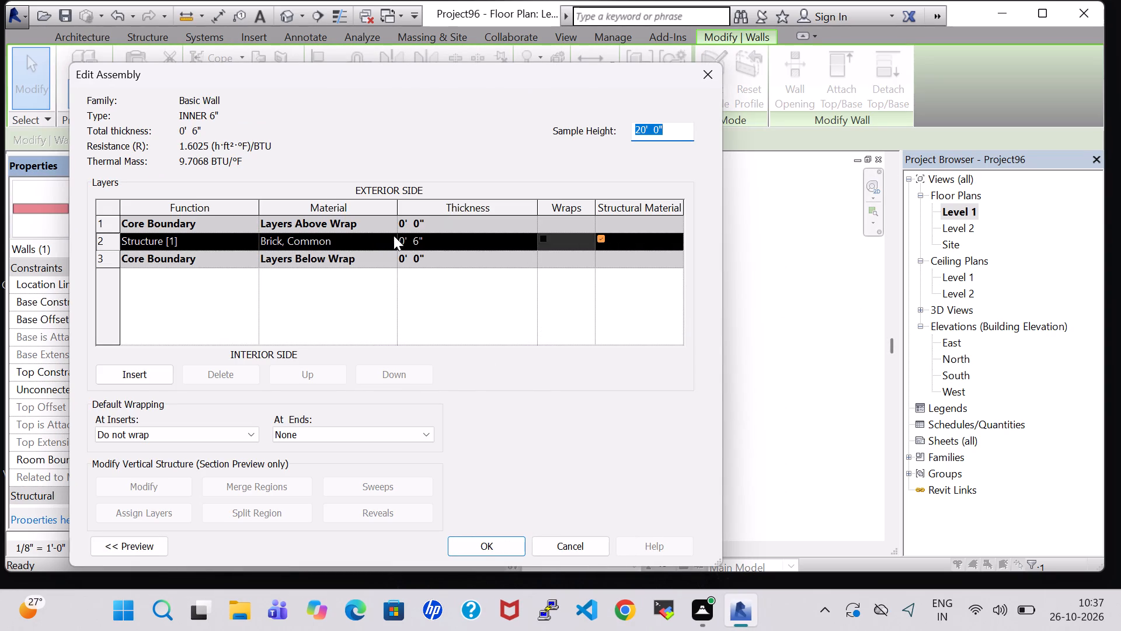
click(394, 235)
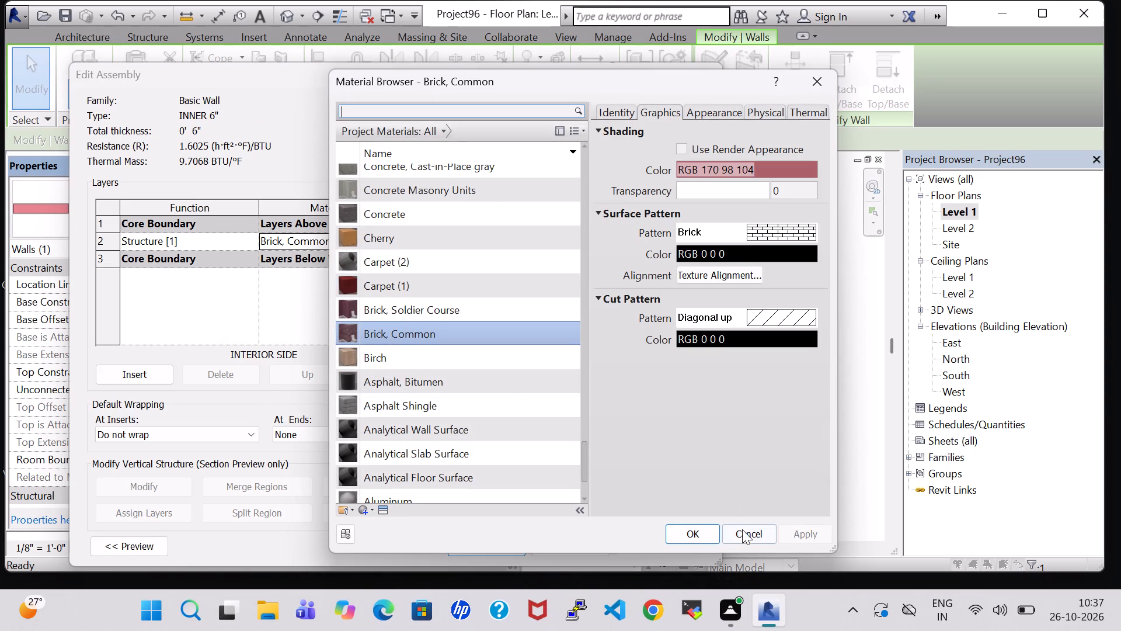
click(700, 530)
click(485, 542)
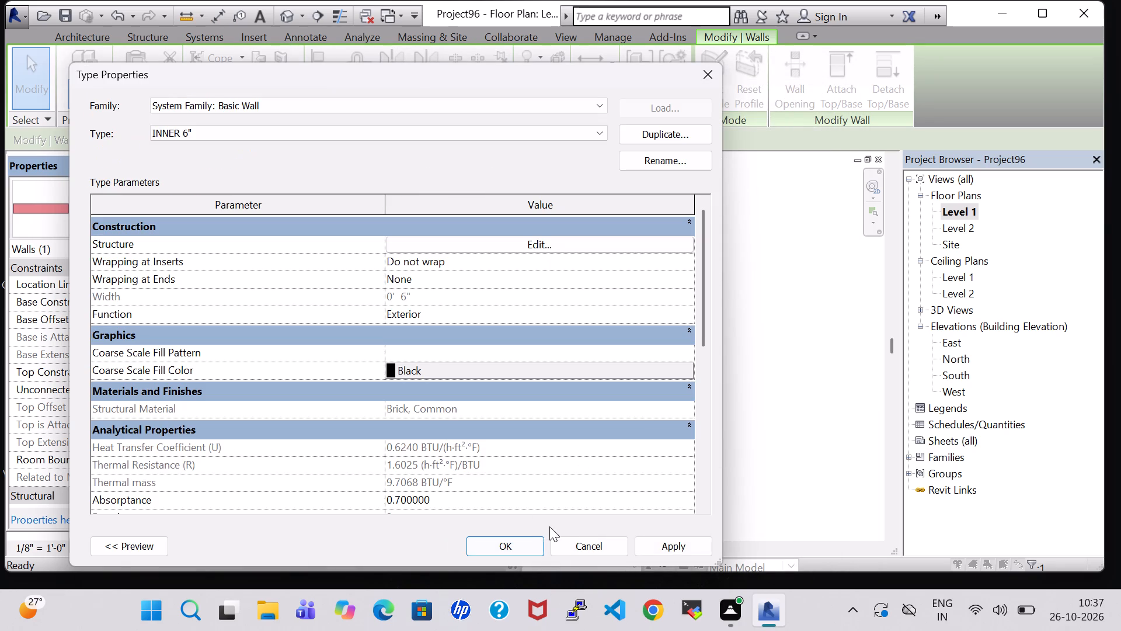
click(525, 547)
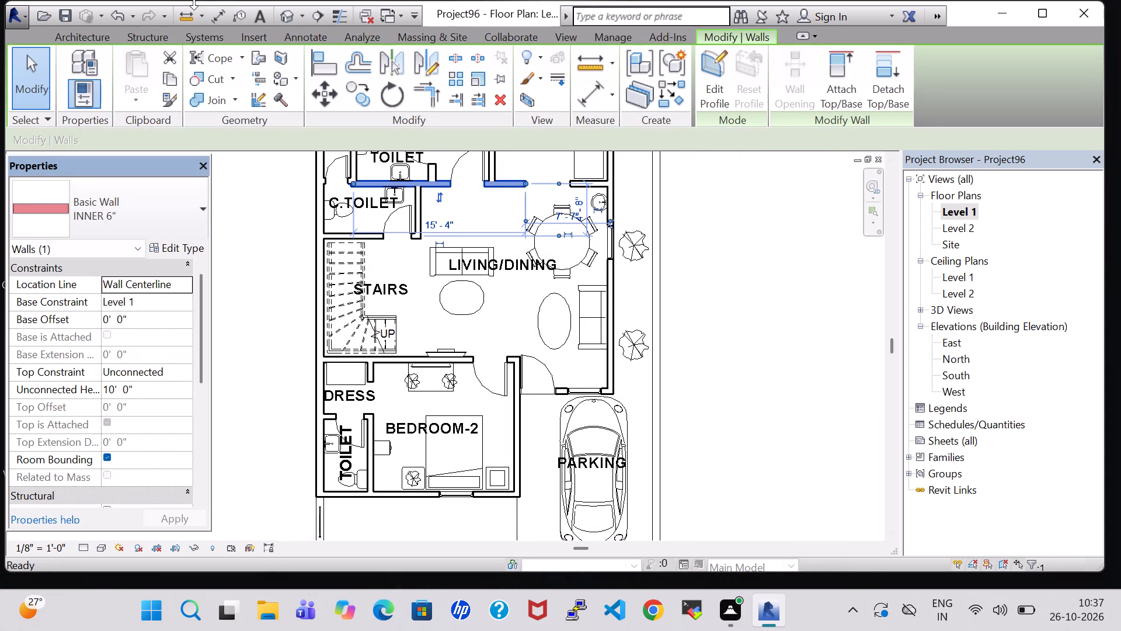
Hide the Roofs category in the 3D view, seen from the top.
click(283, 19)
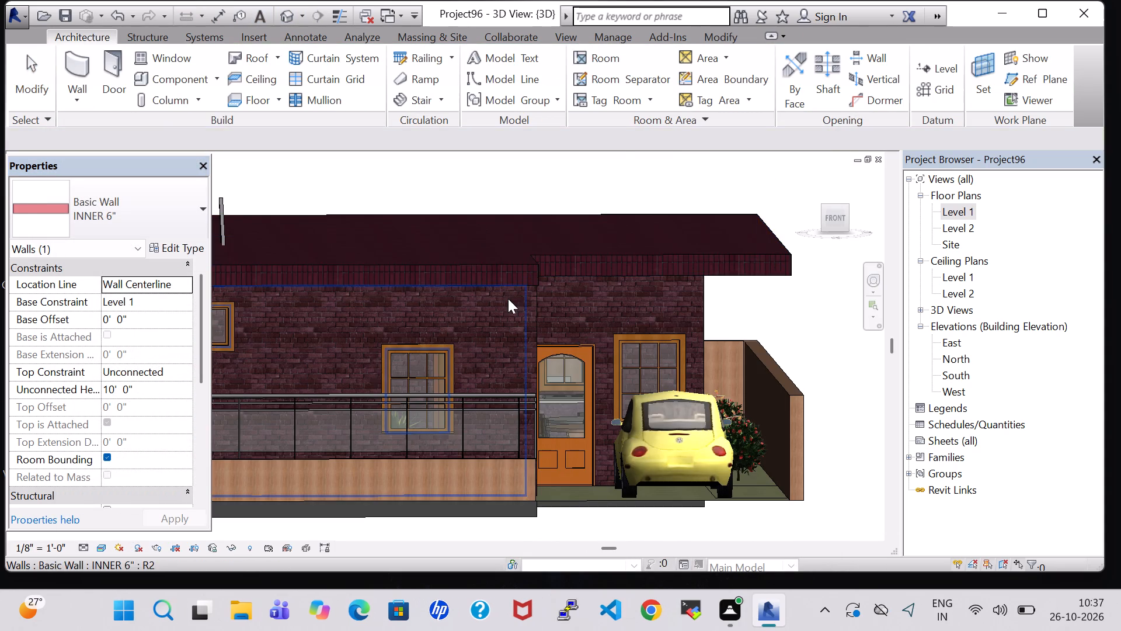
click(839, 202)
shift+middle_drag(698, 209, 708, 267)
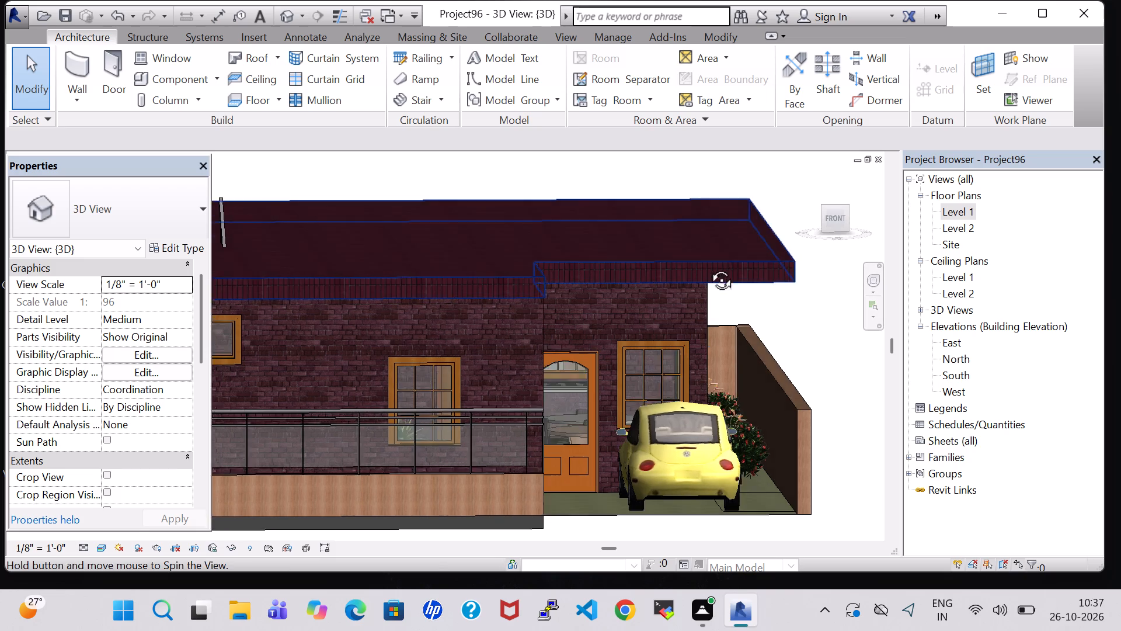
shift+middle_drag(708, 267, 708, 320)
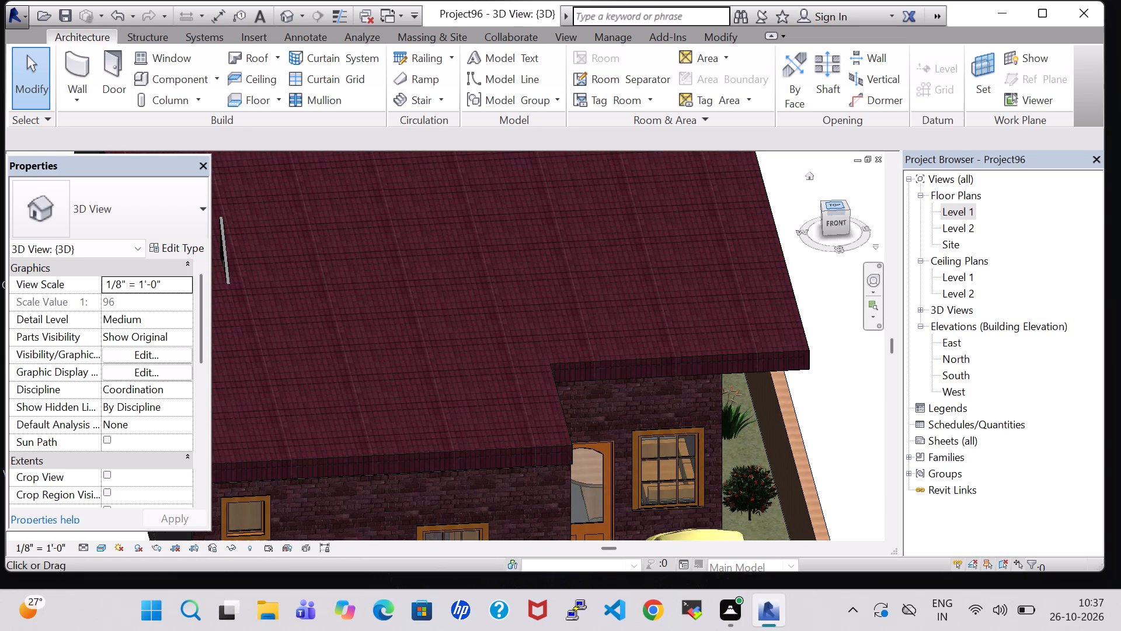
click(837, 205)
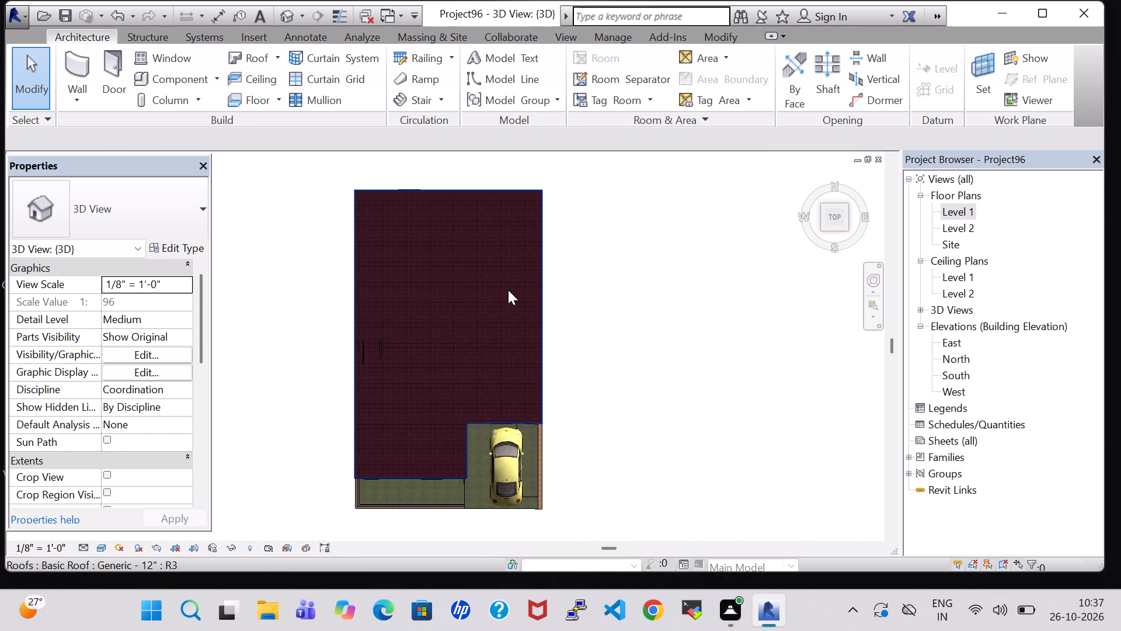
text(VG)
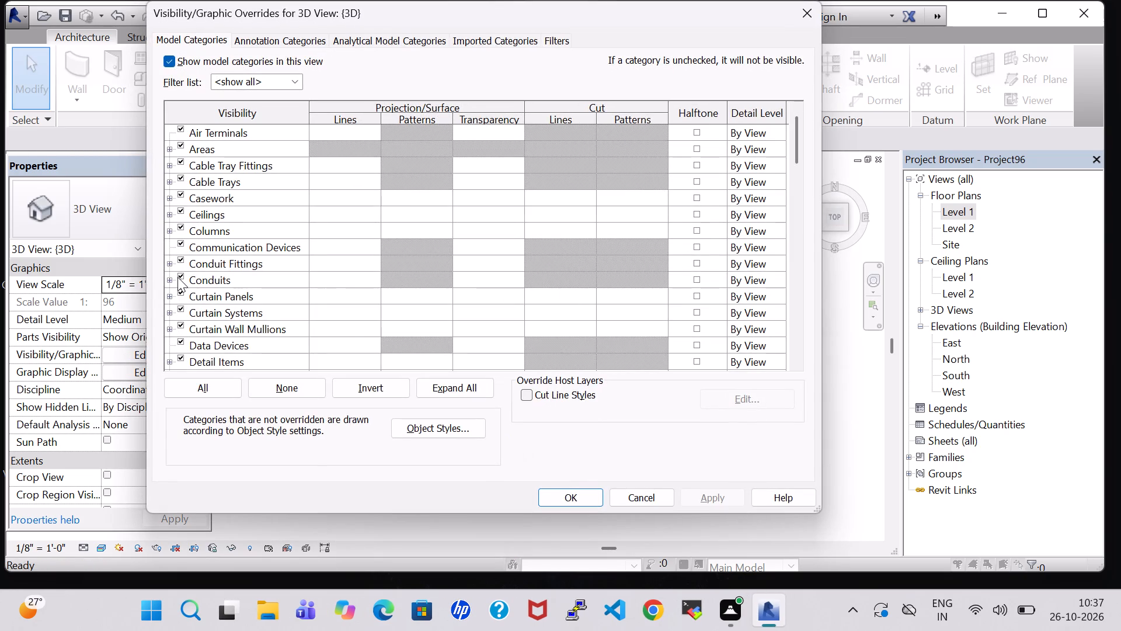
key(r)
scroll(177, 277, down, 3)
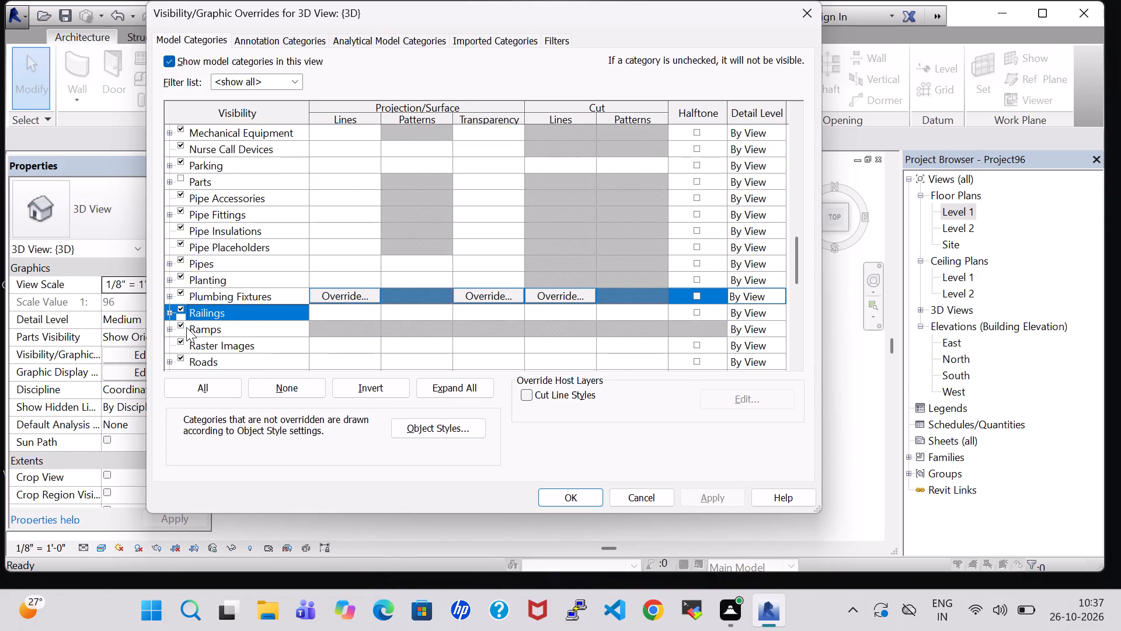
scroll(186, 328, down, 1)
click(180, 341)
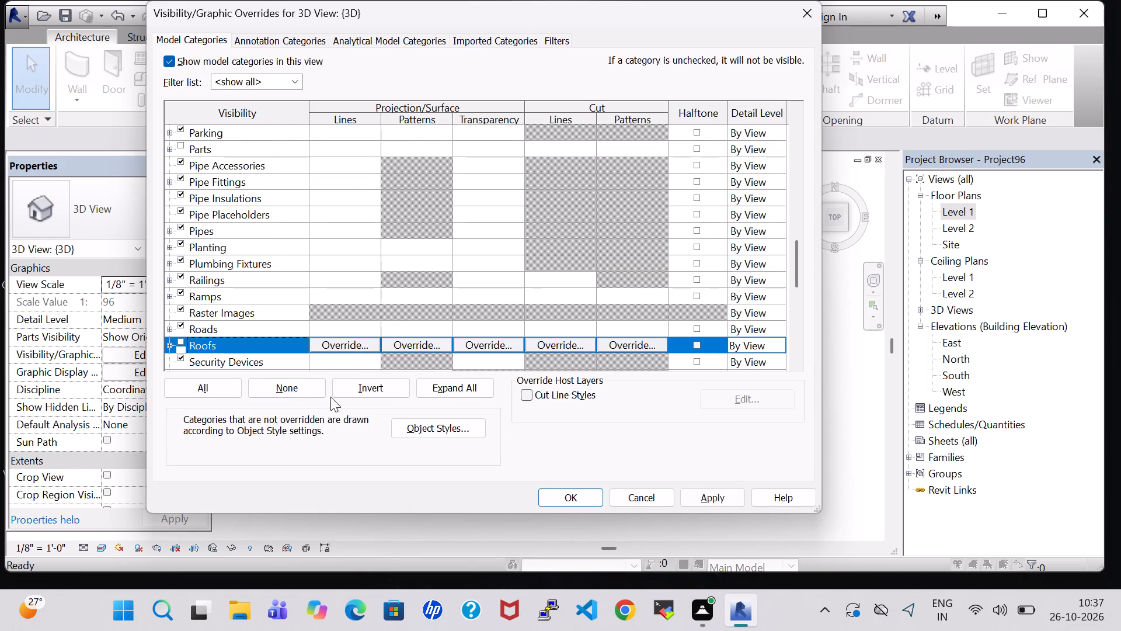
click(552, 497)
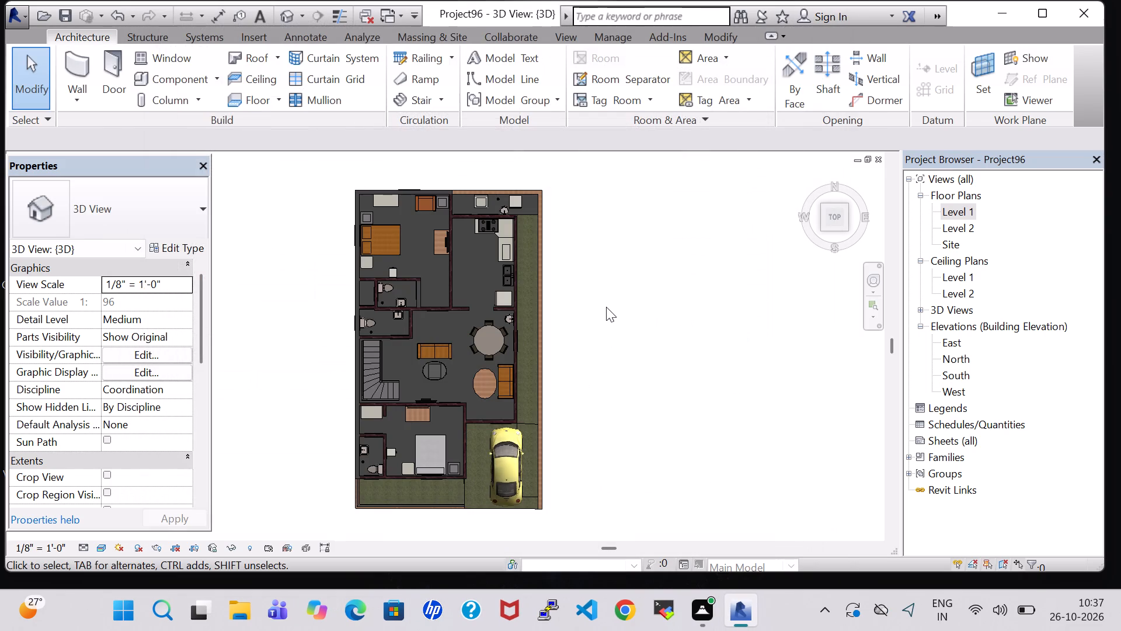
Set the structure layer material of the rear Bedroom-1 wall's Generic - 8" type to Brick, Common and apply the type changes.
click(606, 307)
scroll(509, 288, up, 2)
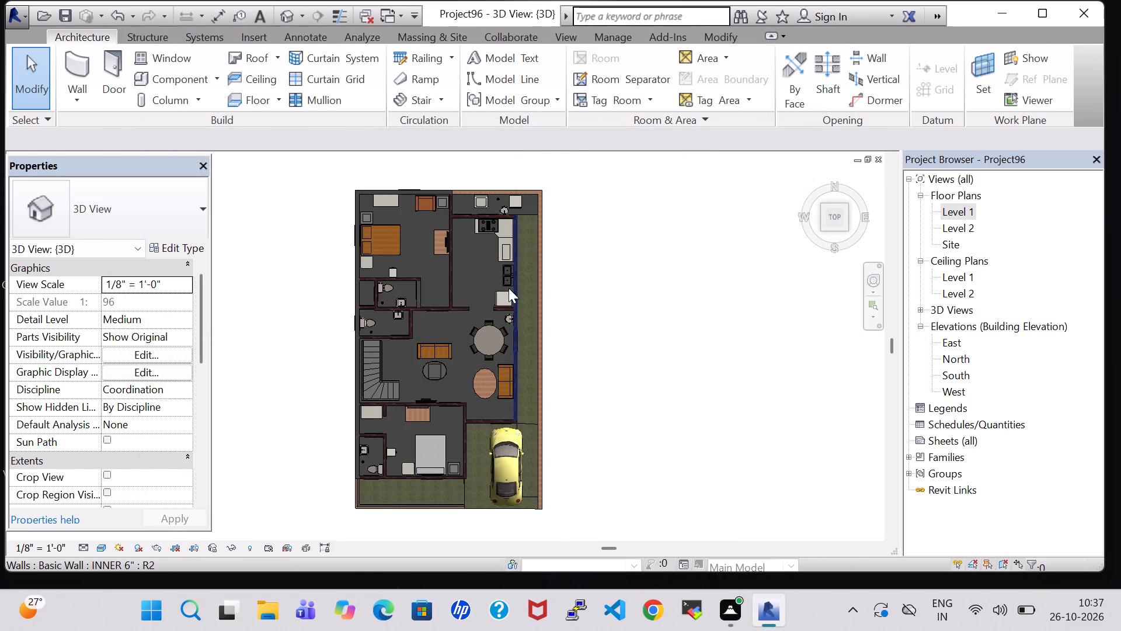
scroll(509, 288, up, 1)
middle_drag(451, 258, 473, 352)
scroll(473, 352, up, 1)
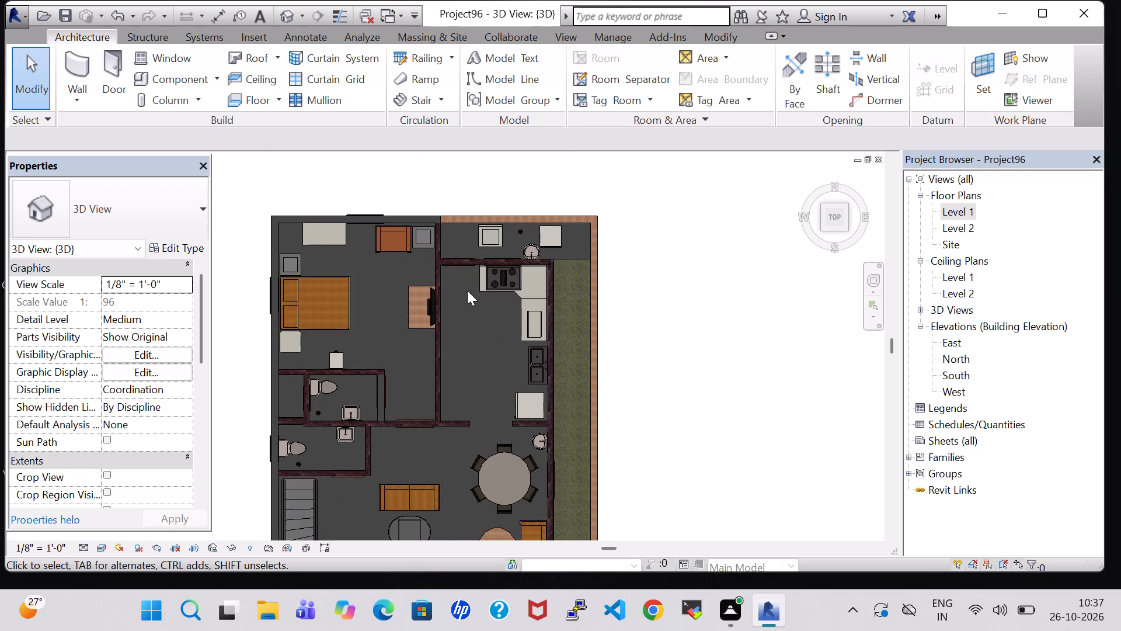
shift+middle_drag(473, 176, 479, 229)
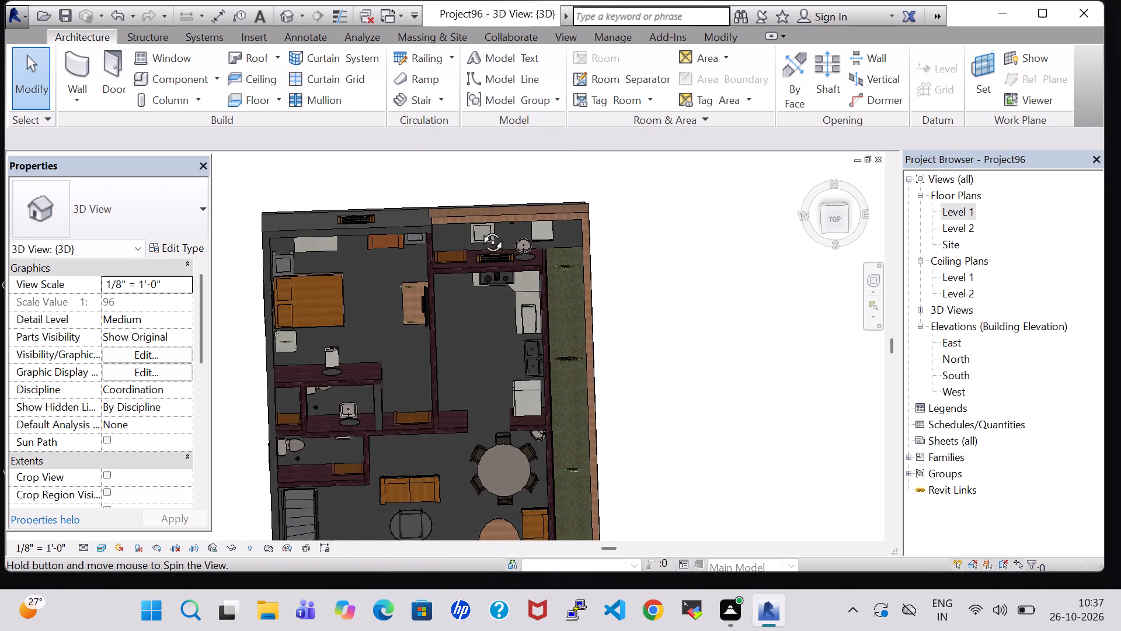
shift+middle_drag(479, 229, 481, 244)
click(384, 233)
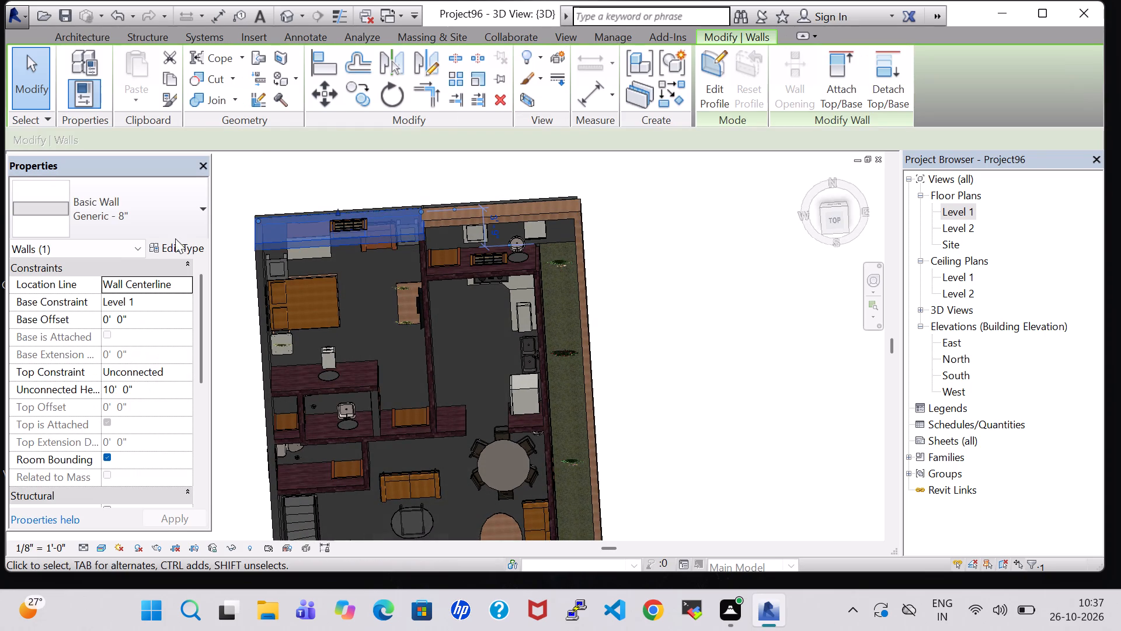
click(174, 244)
click(523, 247)
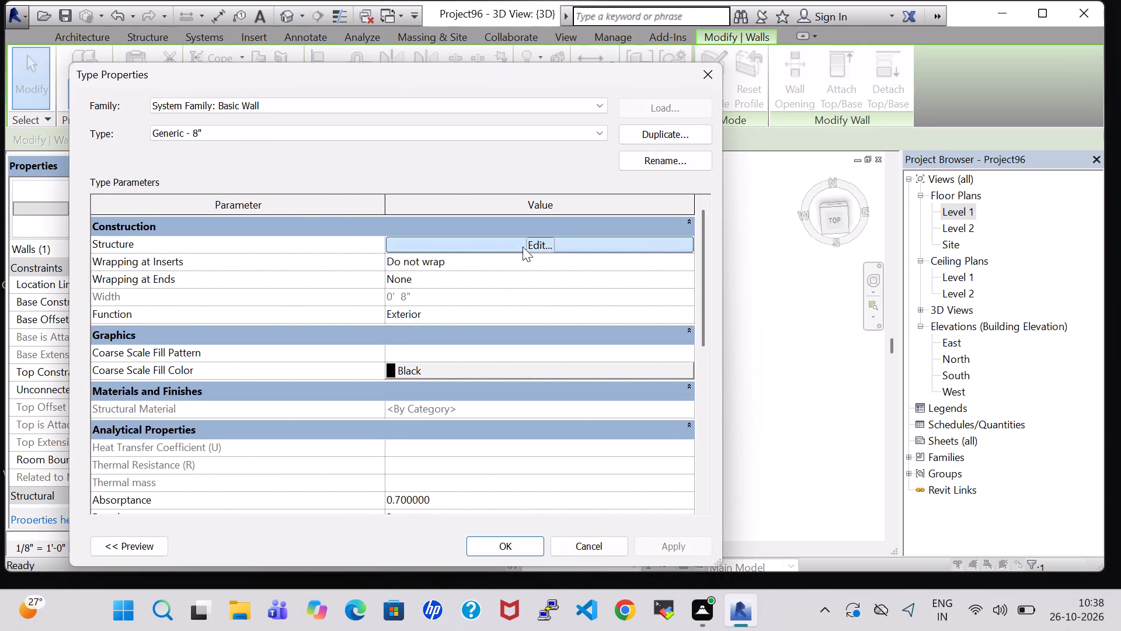
click(390, 240)
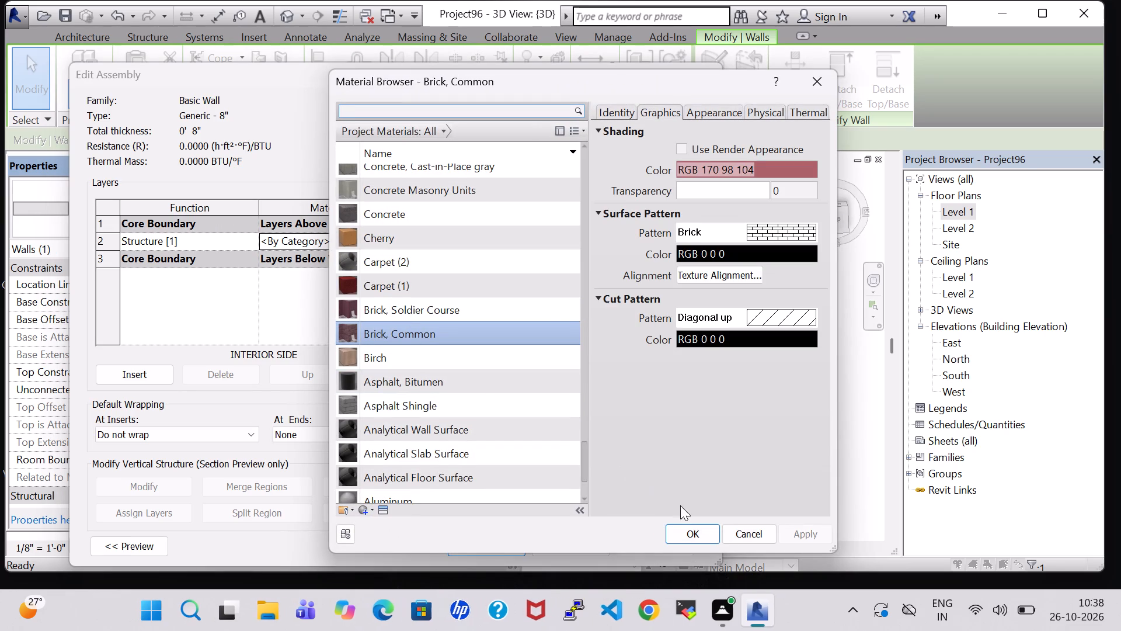
click(692, 532)
click(509, 543)
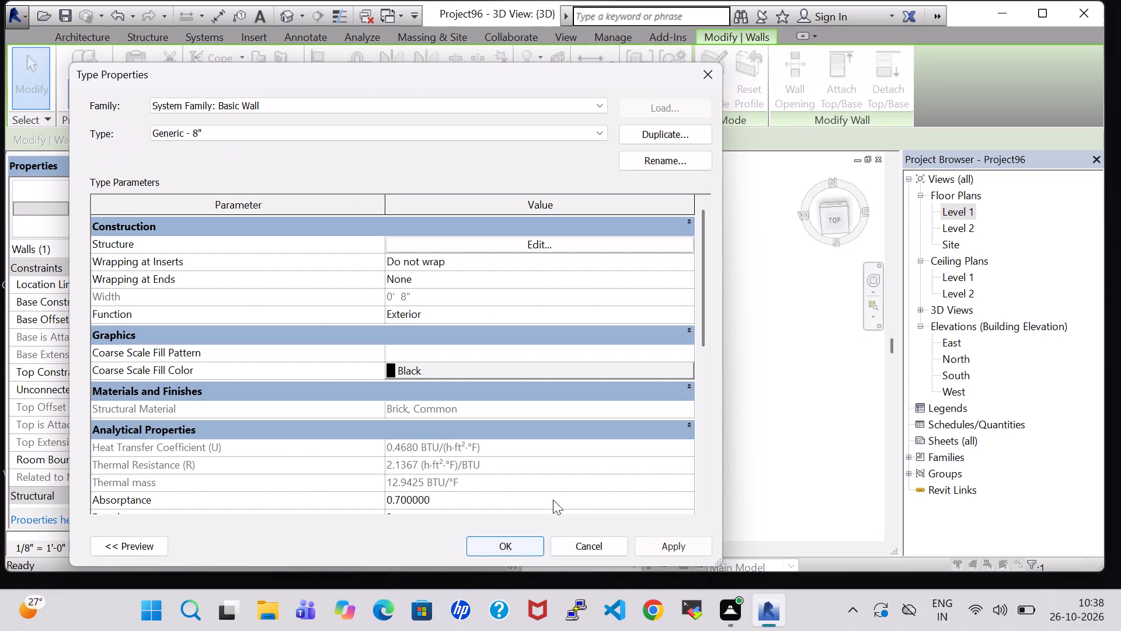
click(535, 547)
click(663, 379)
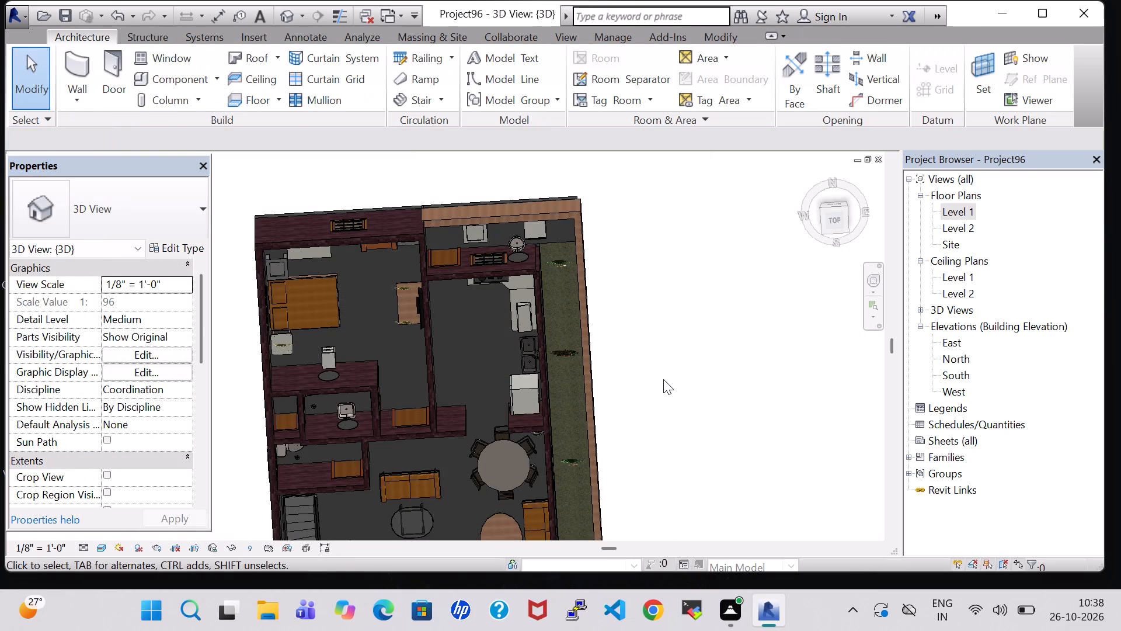
Turn the Roofs category's visibility back on in the 3D view.
middle_drag(663, 379, 660, 350)
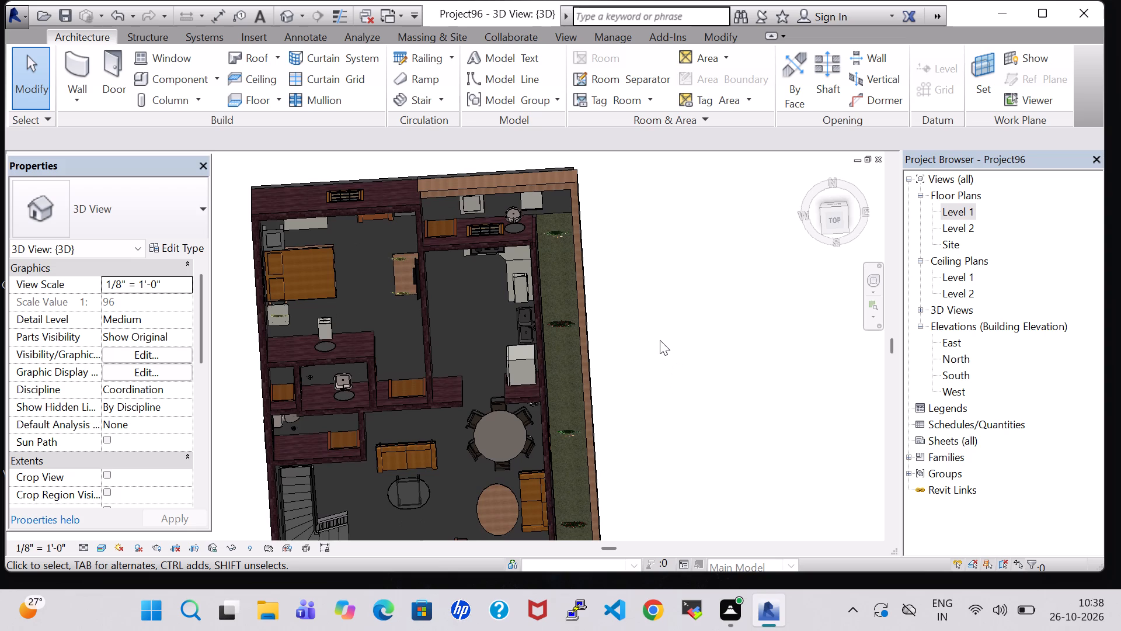
middle_drag(660, 340, 654, 286)
shift+middle_drag(654, 279, 654, 268)
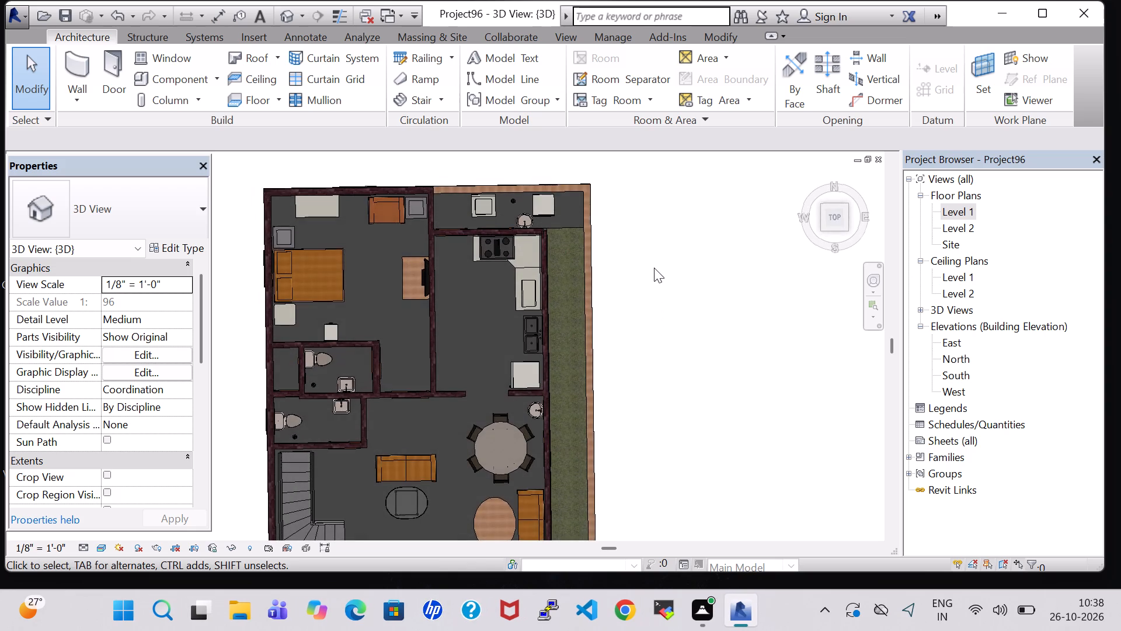
scroll(654, 268, down, 4)
middle_drag(656, 268, 658, 249)
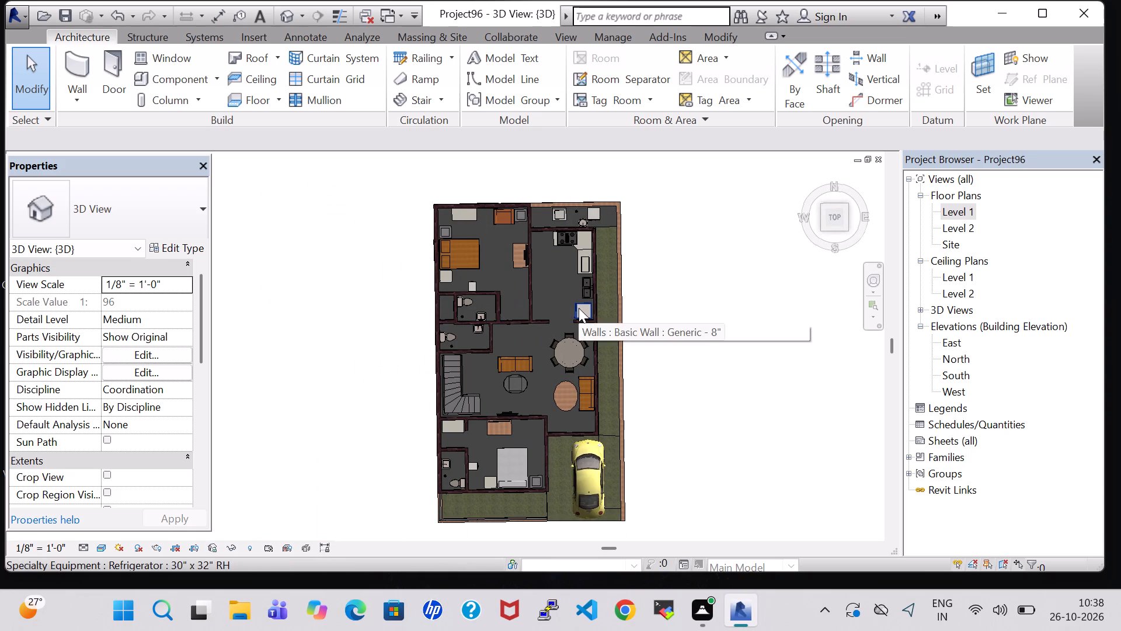
text(VG)
key(r)
scroll(220, 287, down, 1)
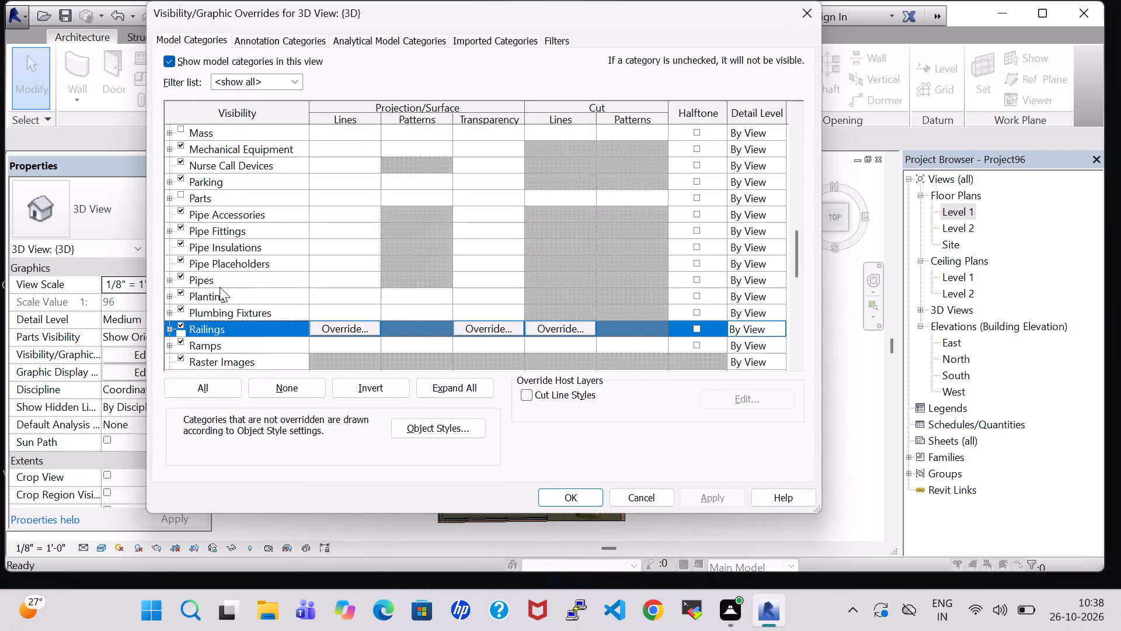
scroll(218, 288, down, 3)
click(182, 342)
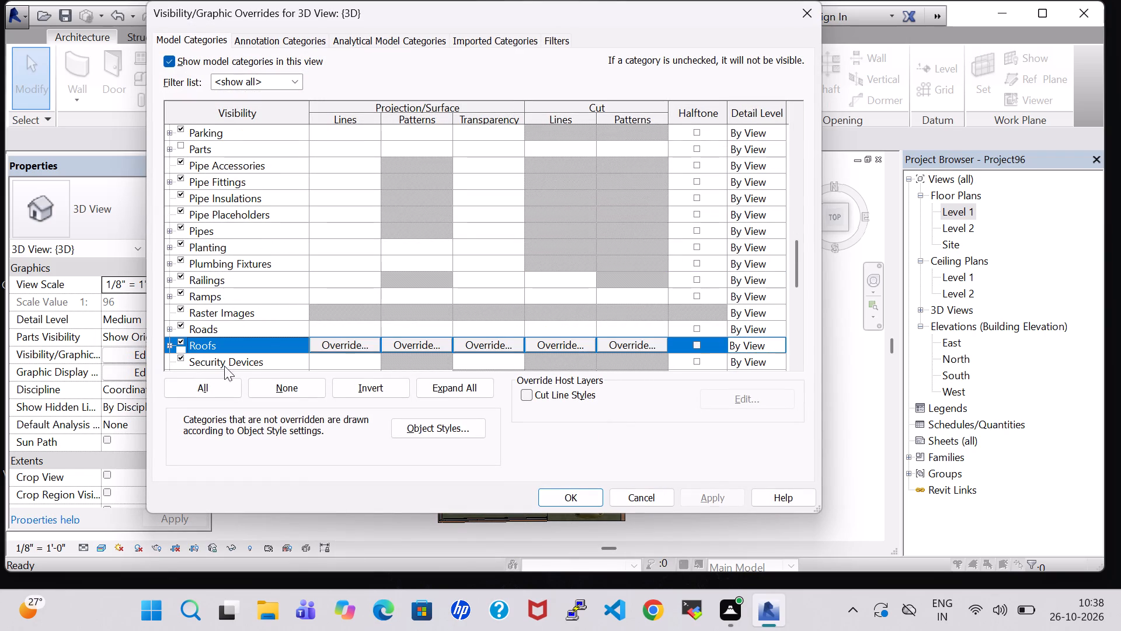
click(580, 494)
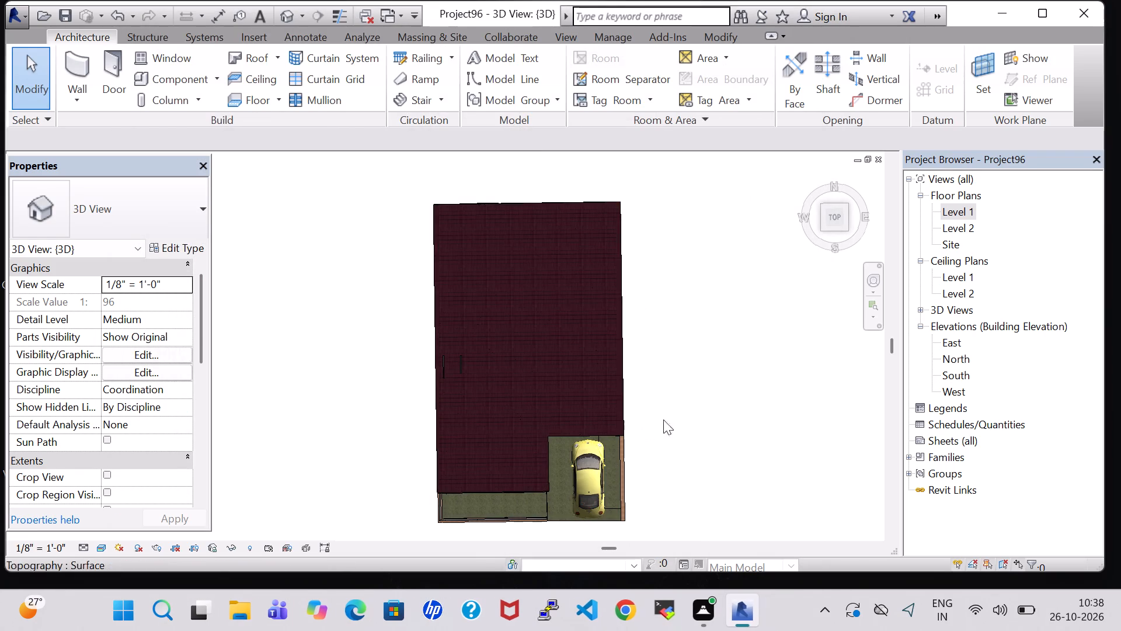
click(683, 409)
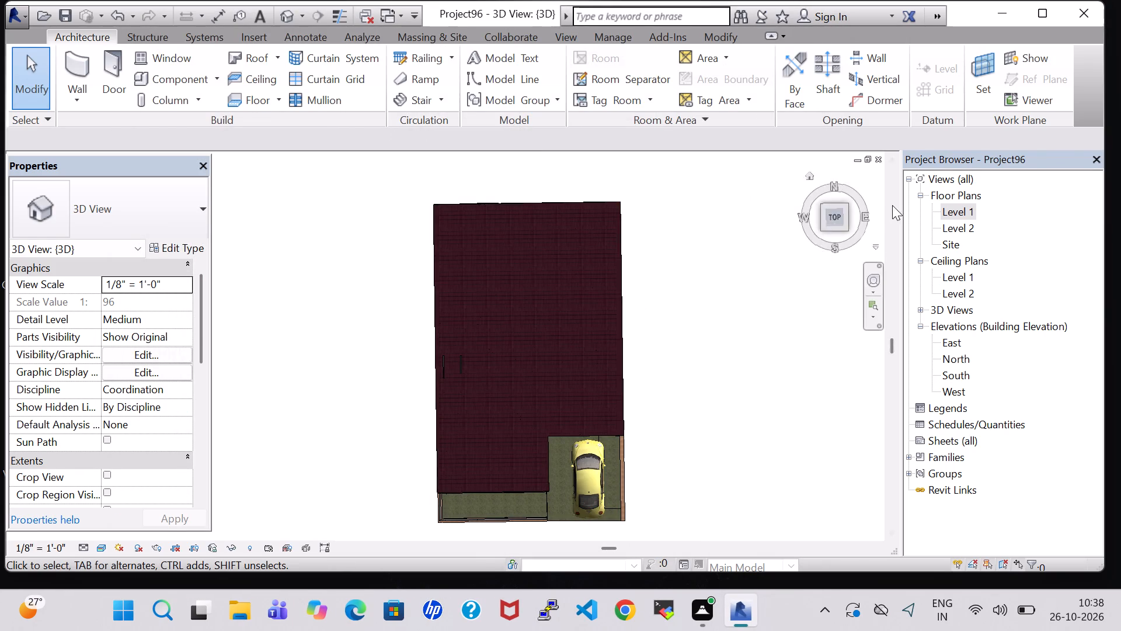
In the Level 1 floor plan, start a Handrail - Rectangular railing path with a 30'-0" line along the rear wall centerline, from Bedroom-1's outer corner past the wash area.
double_click(946, 205)
scroll(590, 233, down, 3)
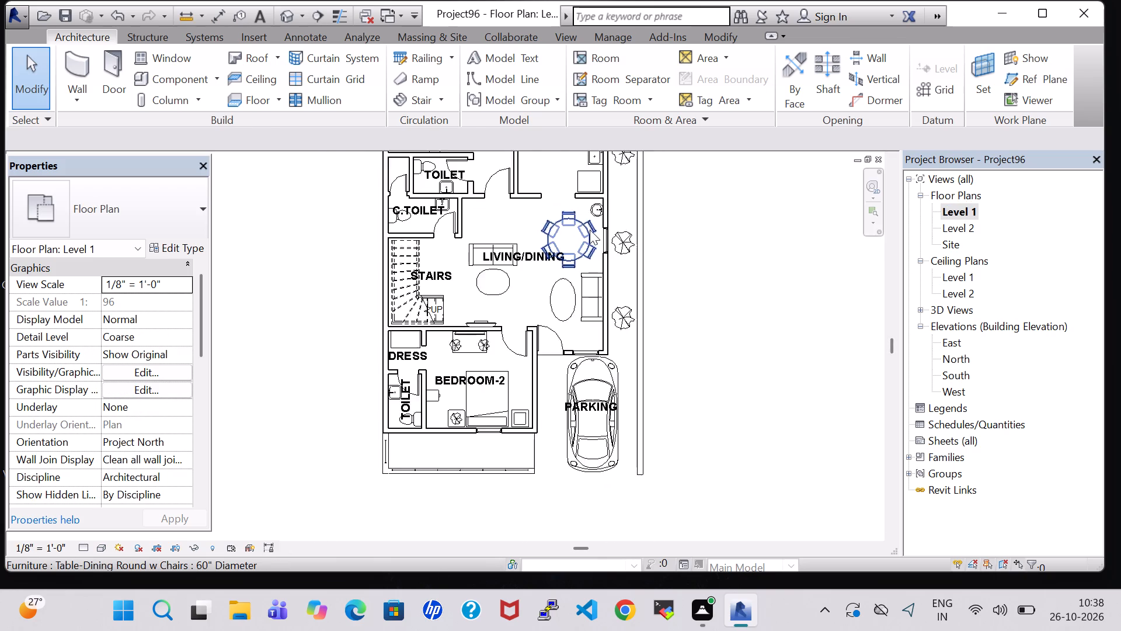
scroll(590, 230, down, 3)
middle_drag(718, 213, 738, 330)
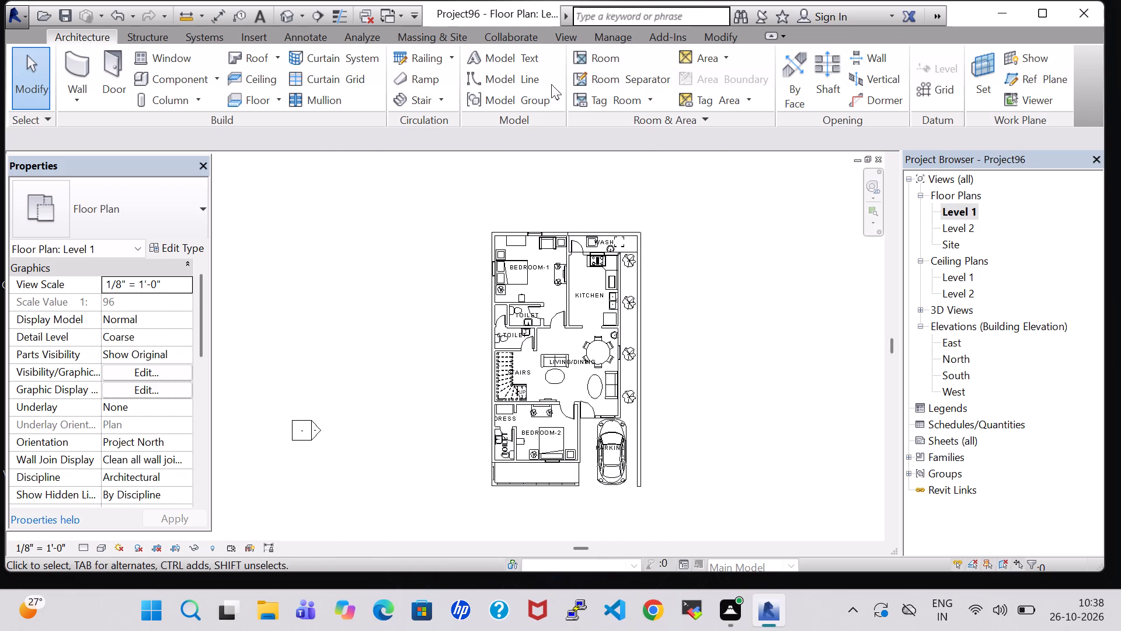
click(409, 63)
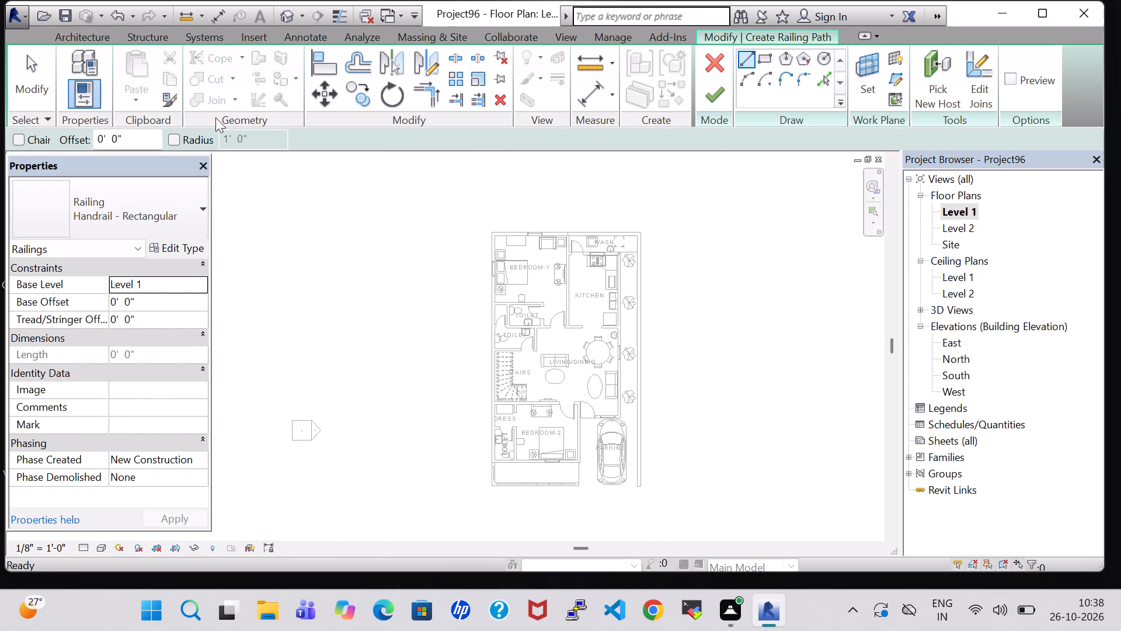
scroll(384, 263, up, 5)
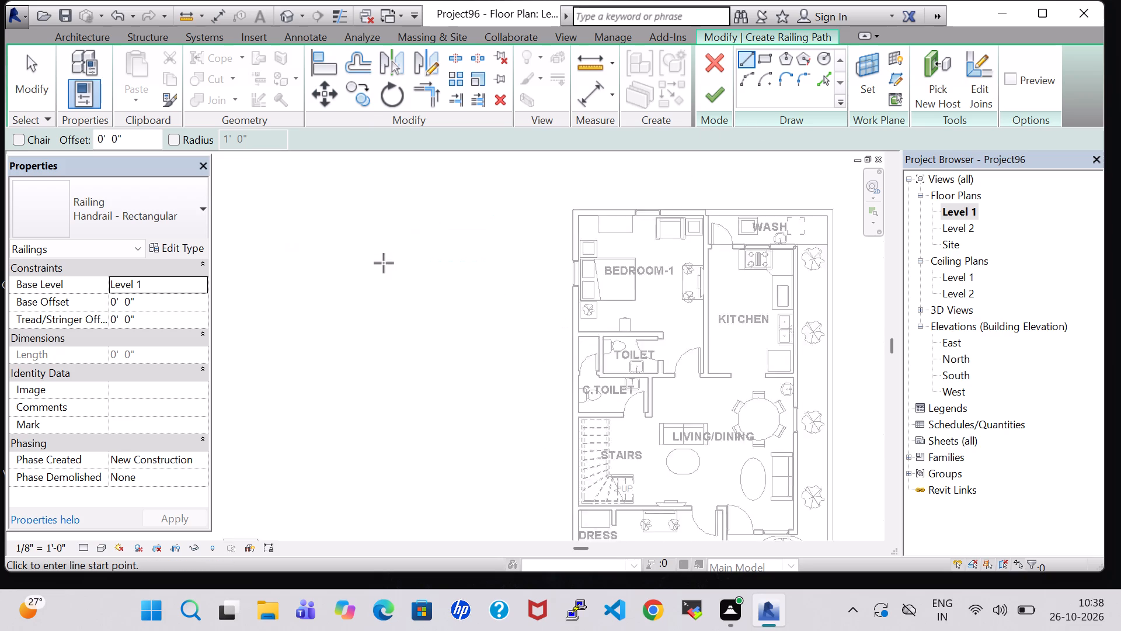
scroll(384, 263, up, 5)
scroll(274, 285, up, 1)
scroll(702, 266, down, 2)
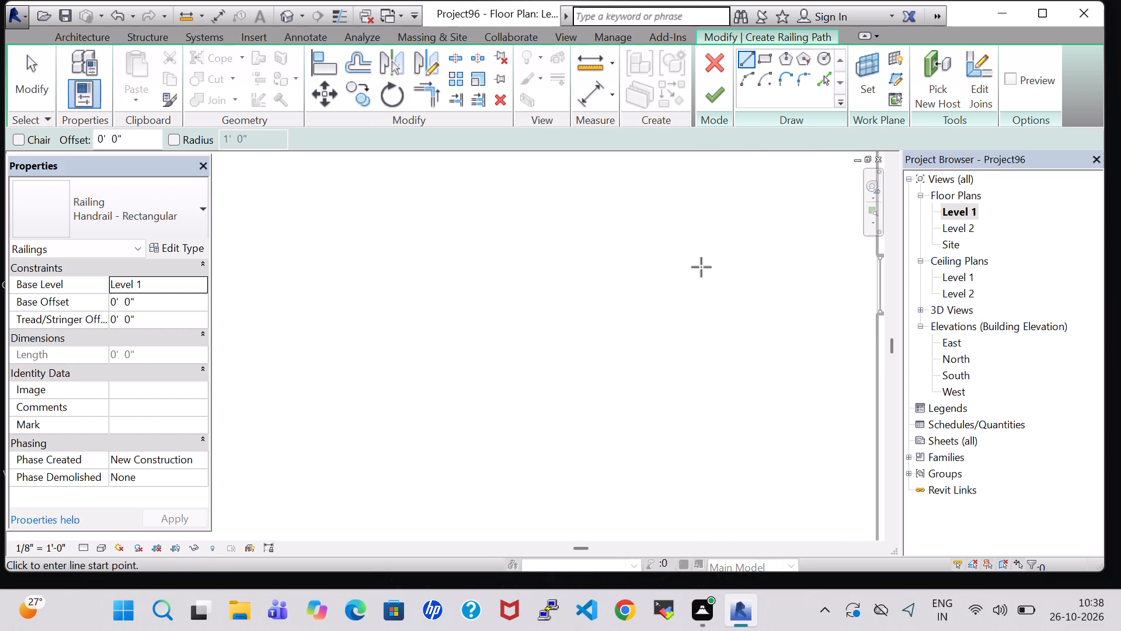
scroll(701, 267, down, 3)
middle_drag(701, 266, 364, 299)
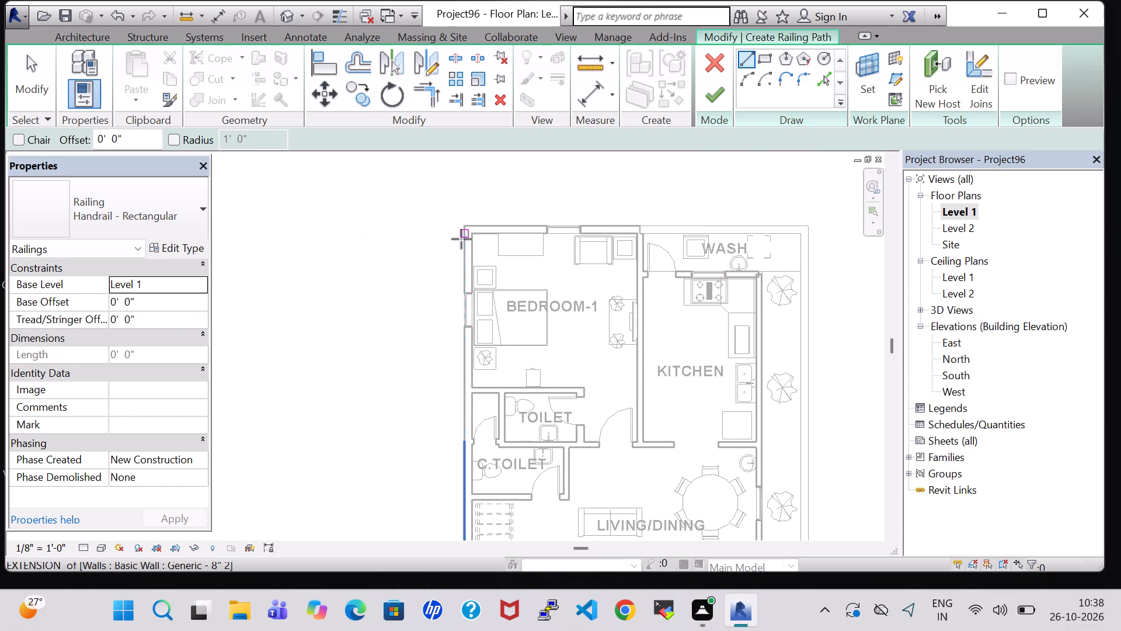
scroll(462, 238, up, 6)
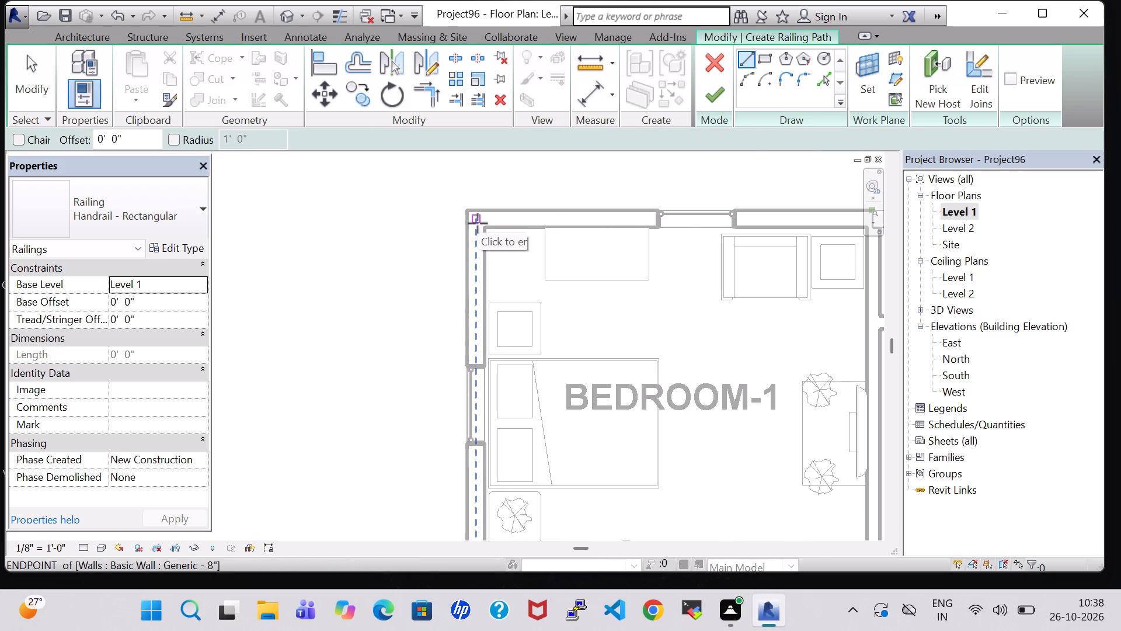
click(475, 220)
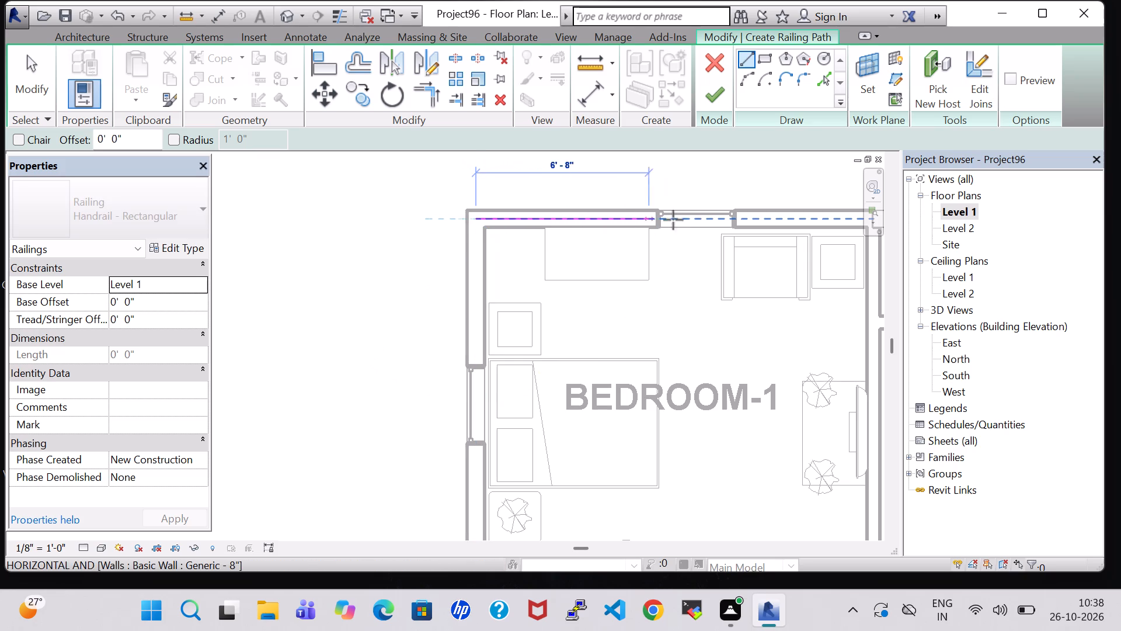
middle_drag(785, 220, 506, 237)
scroll(506, 237, up, 1)
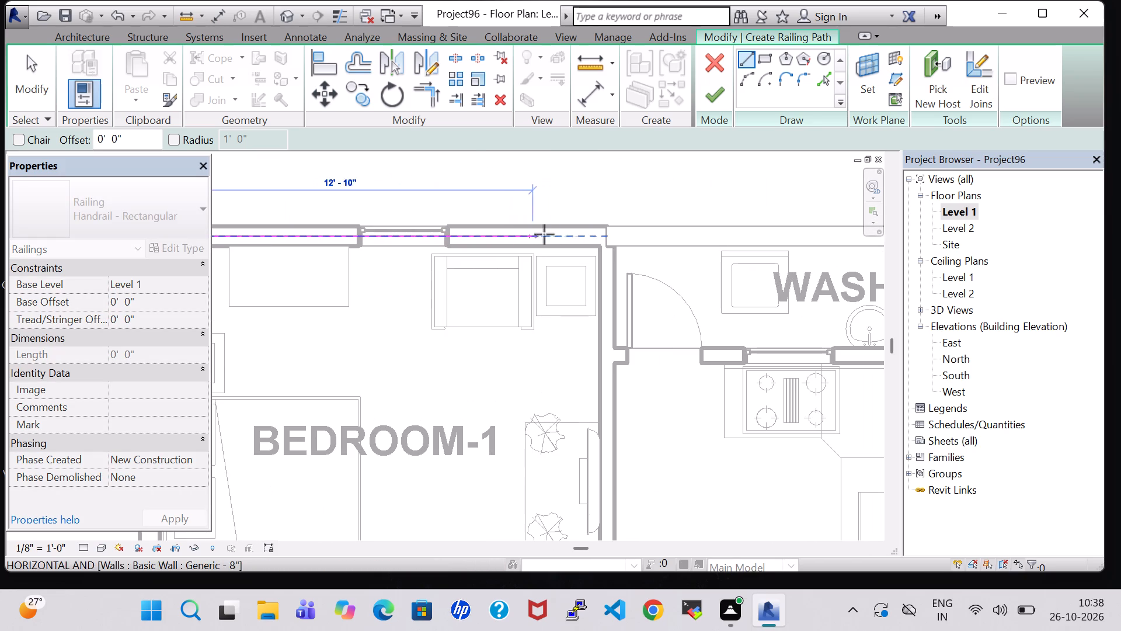
middle_drag(708, 240, 367, 256)
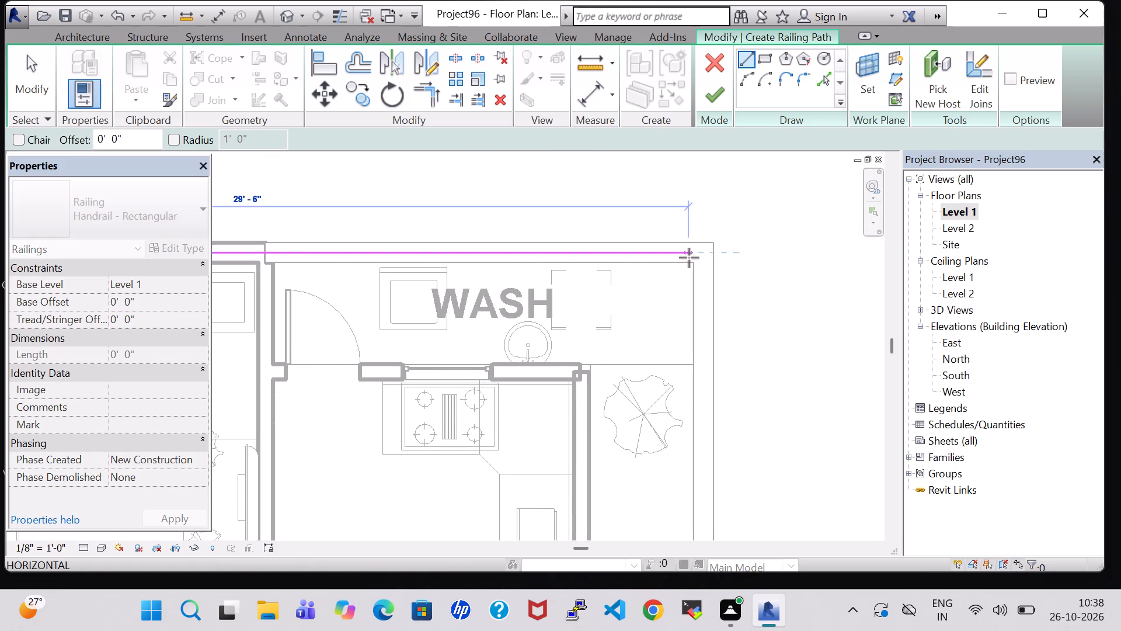
click(704, 253)
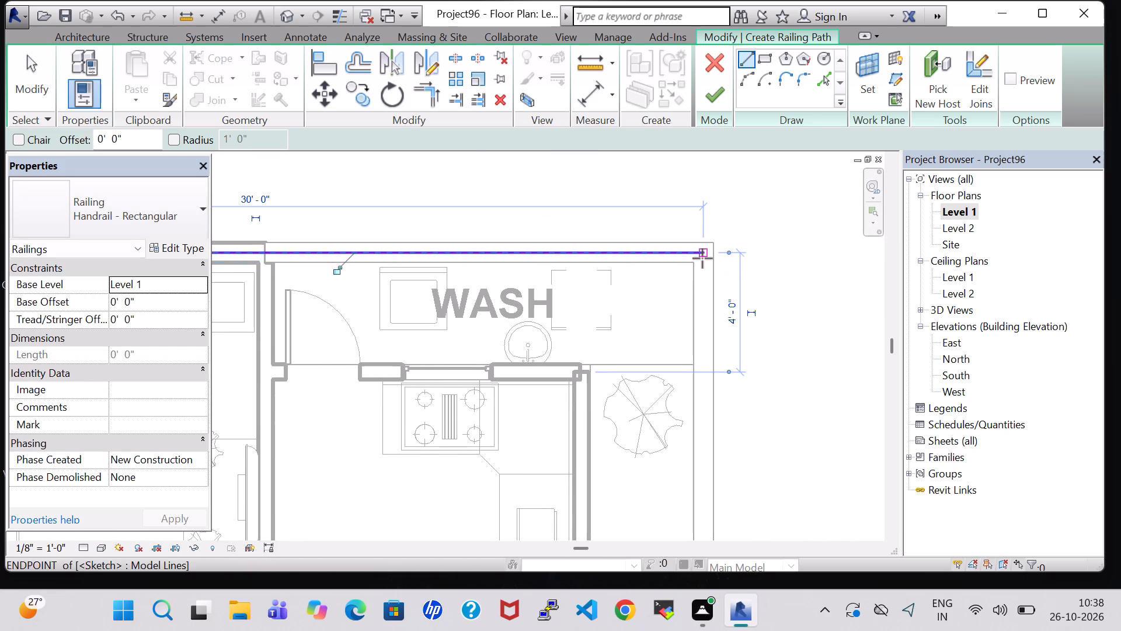
Sketch a vertical railing line from the rear wash-side corner along the side boundary wall, ending level with the living/dining front wall.
click(703, 255)
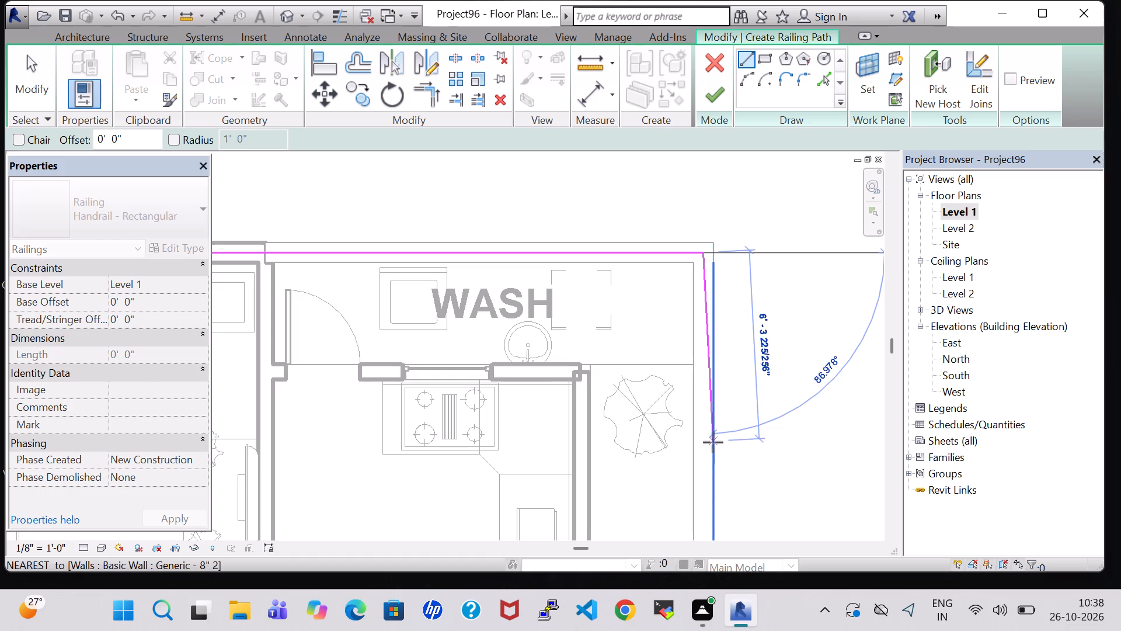
middle_drag(706, 450, 677, 265)
scroll(677, 265, down, 1)
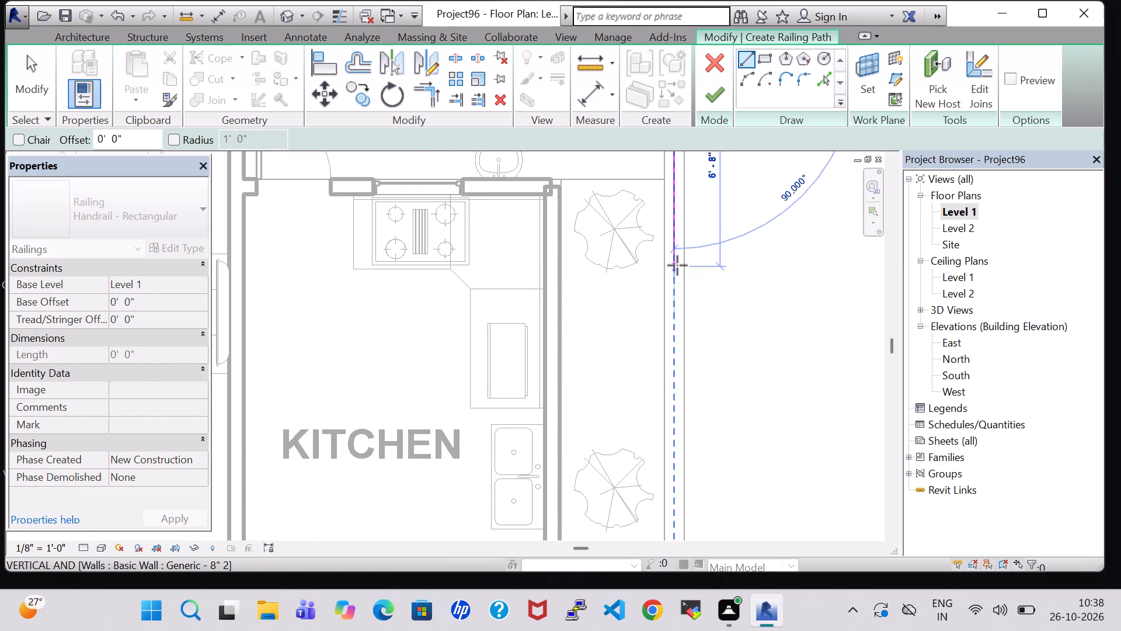
scroll(677, 265, down, 4)
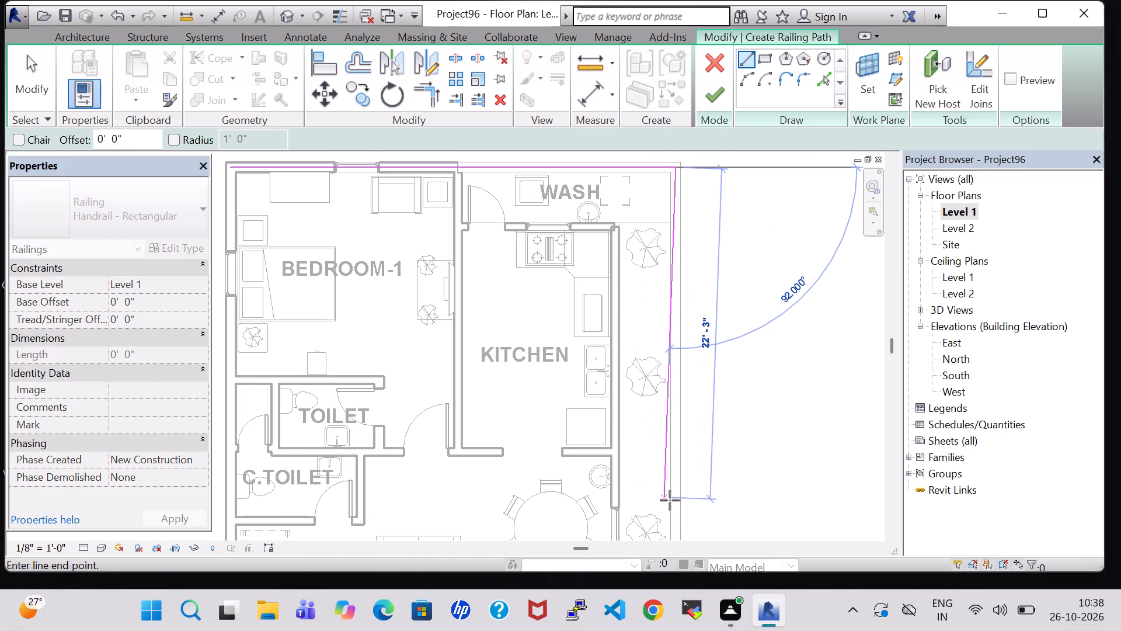
middle_drag(670, 501, 680, 457)
middle_drag(681, 455, 683, 448)
middle_drag(685, 418, 686, 407)
middle_drag(686, 401, 690, 333)
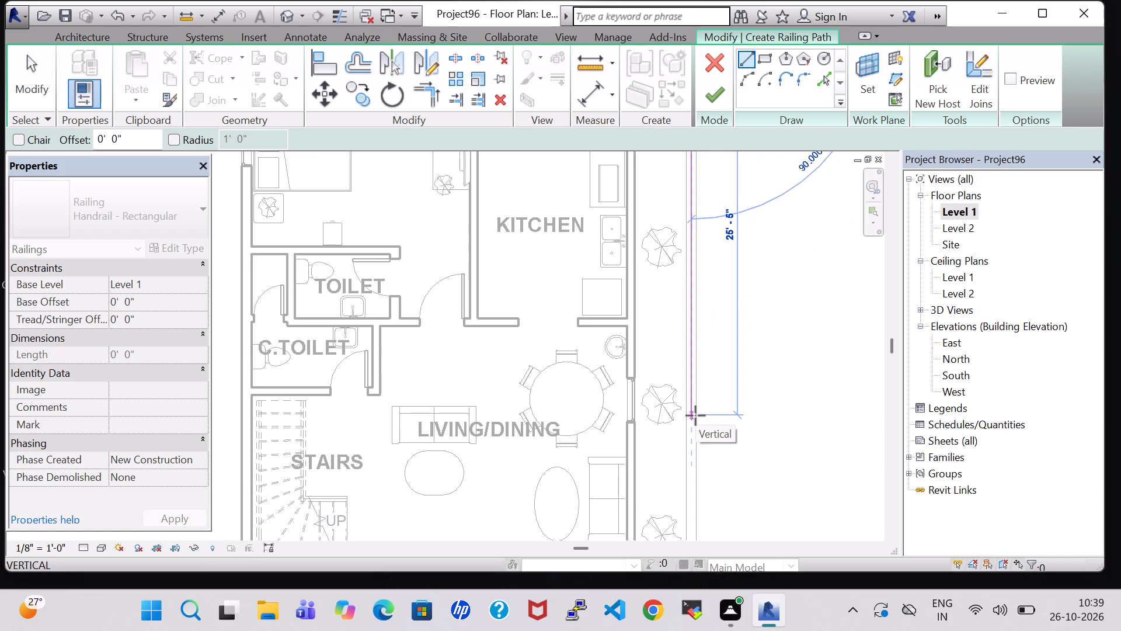
middle_drag(695, 415, 704, 340)
middle_drag(706, 329, 721, 259)
middle_drag(721, 250, 720, 242)
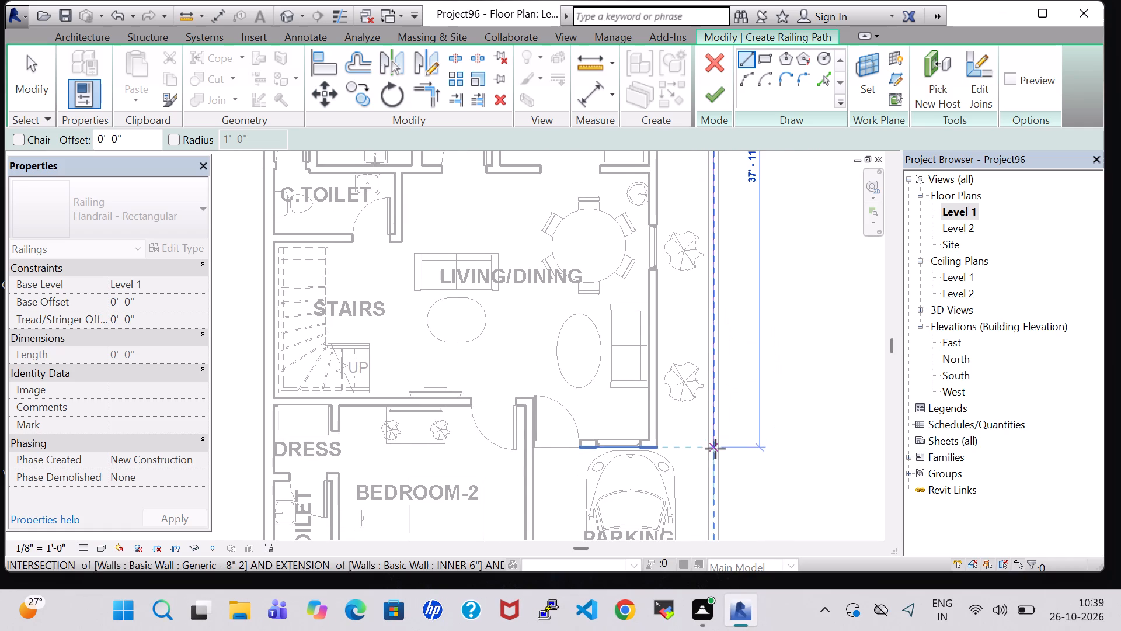
middle_drag(715, 449, 751, 356)
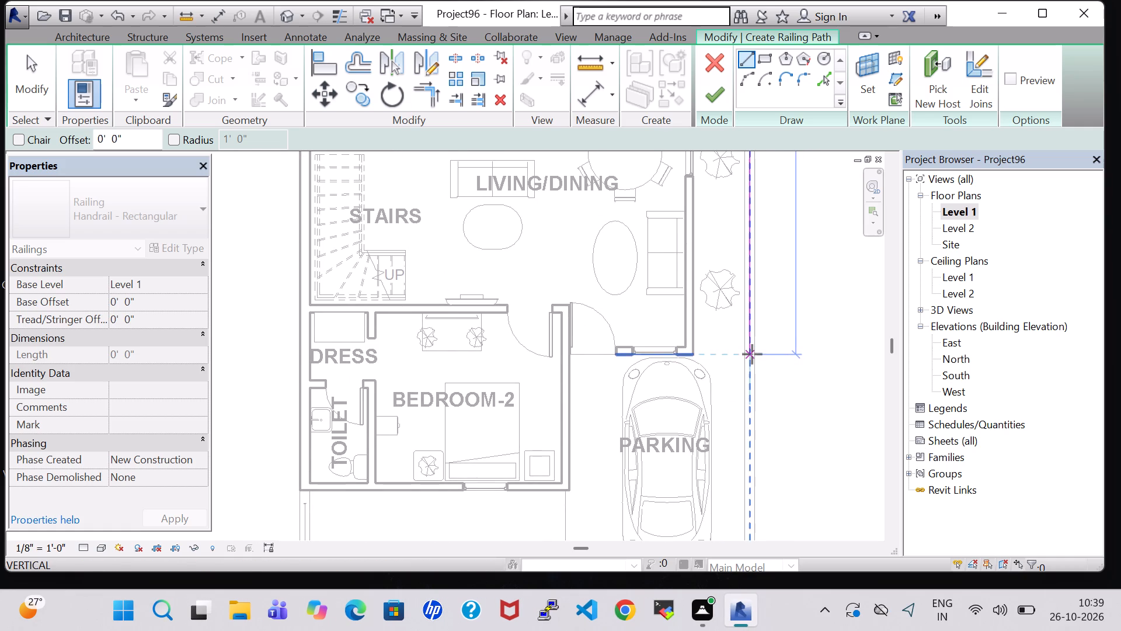
click(752, 354)
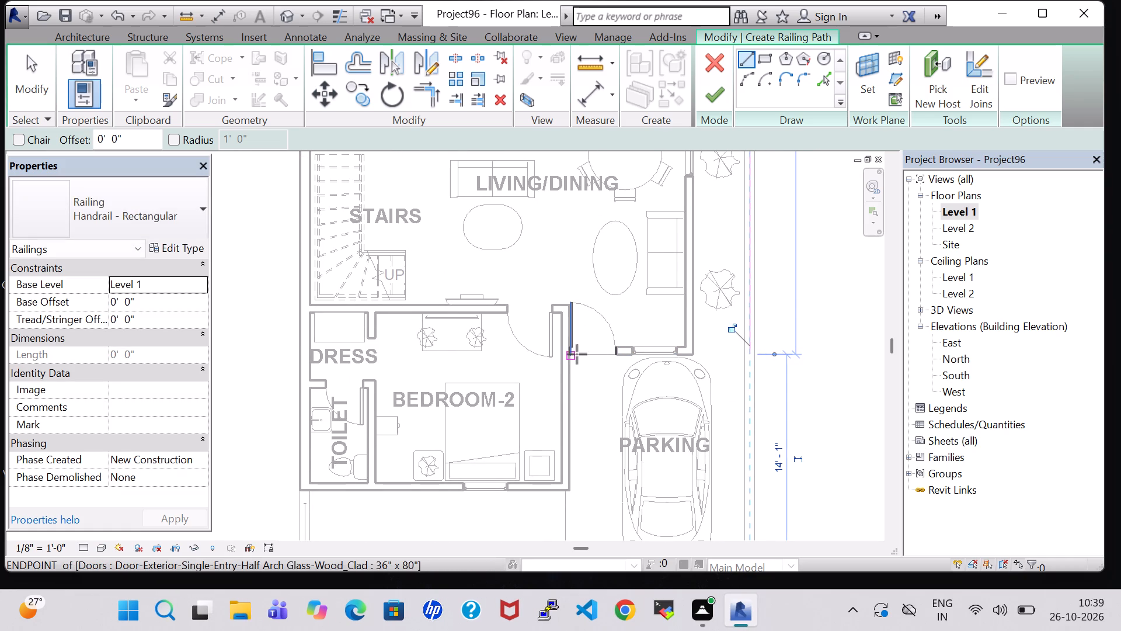
Sketch an 8'-11" railing line along Bedroom-2's parking-side wall, from the entrance door's front line to the bedroom's front corner.
click(567, 354)
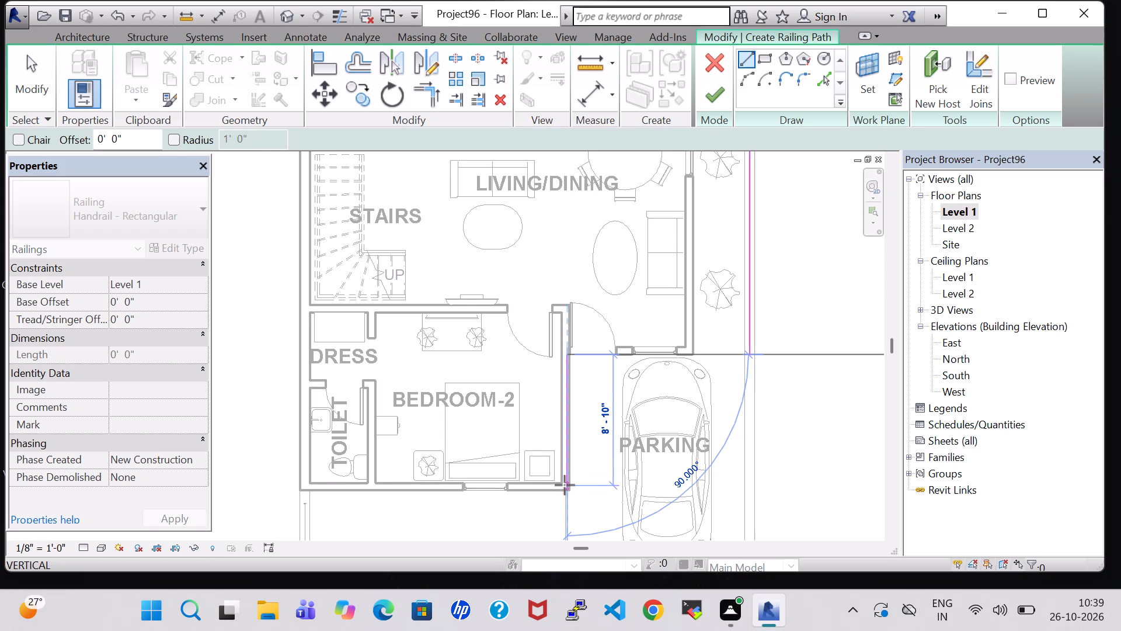
scroll(565, 485, up, 3)
click(565, 487)
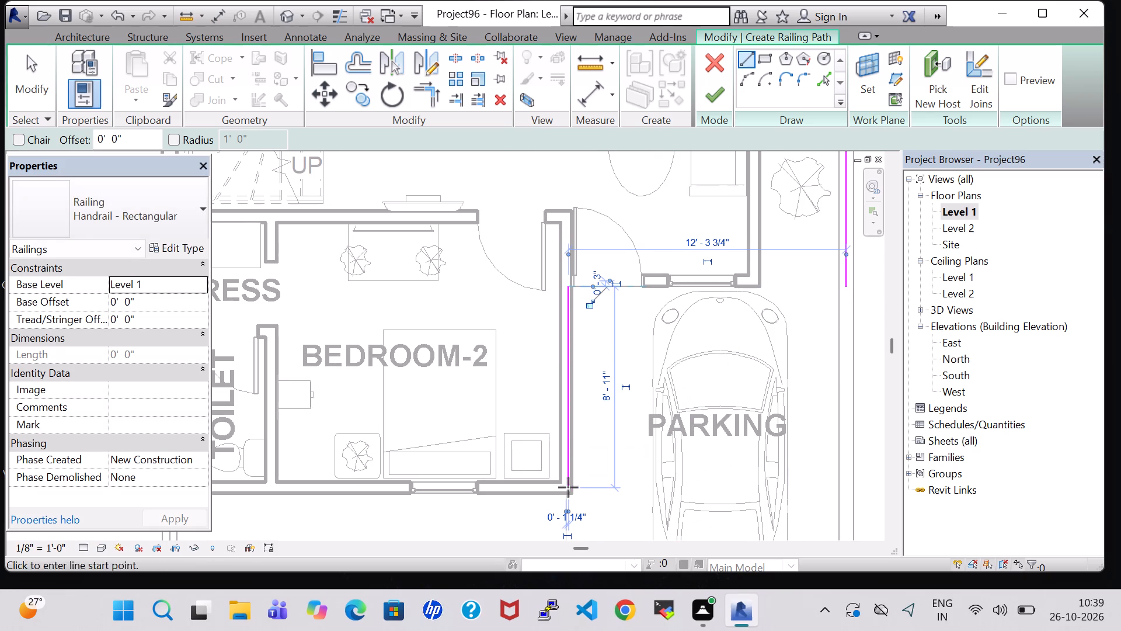
Sketch a 12'-3 3/4" horizontal railing line from the top of the Bedroom-2 parking-side line to the end of the side boundary line.
key(Escape)
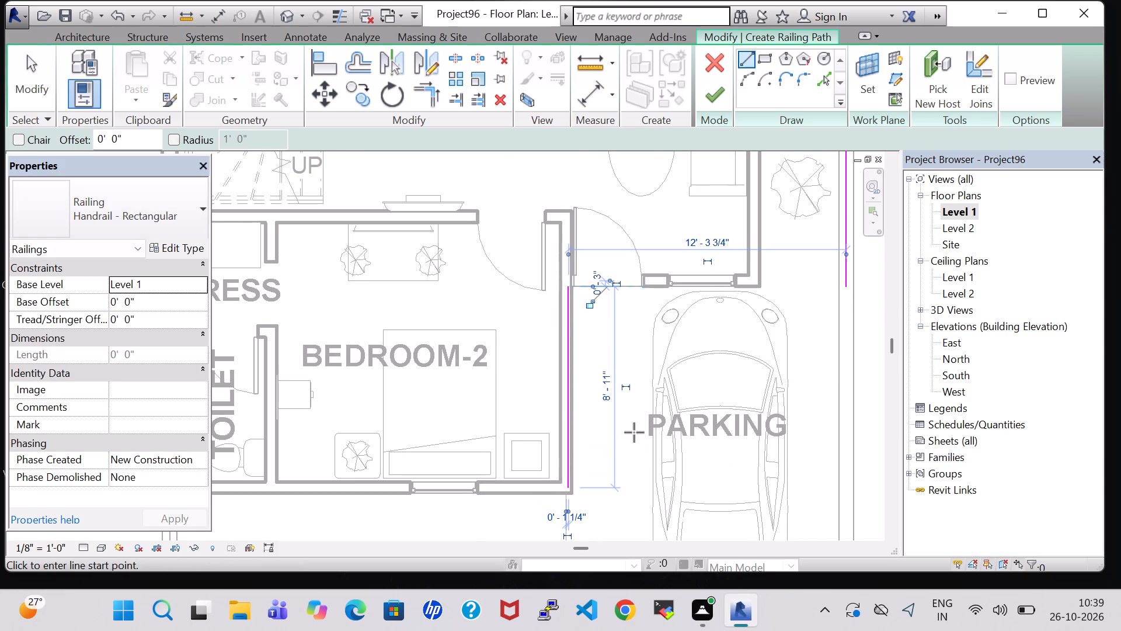
click(569, 289)
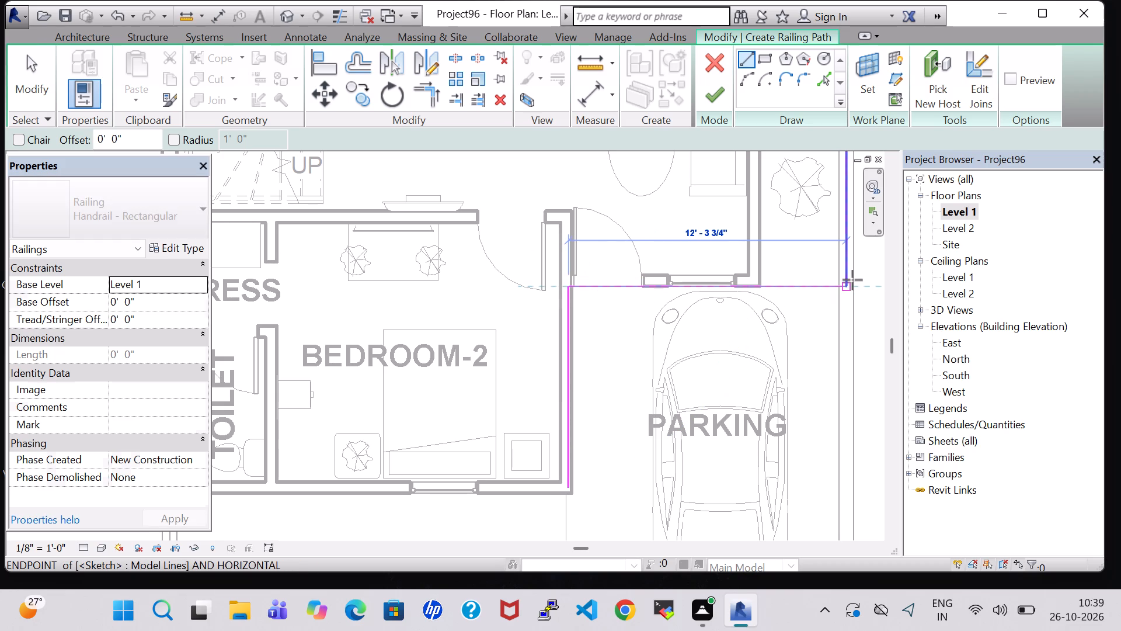
click(849, 282)
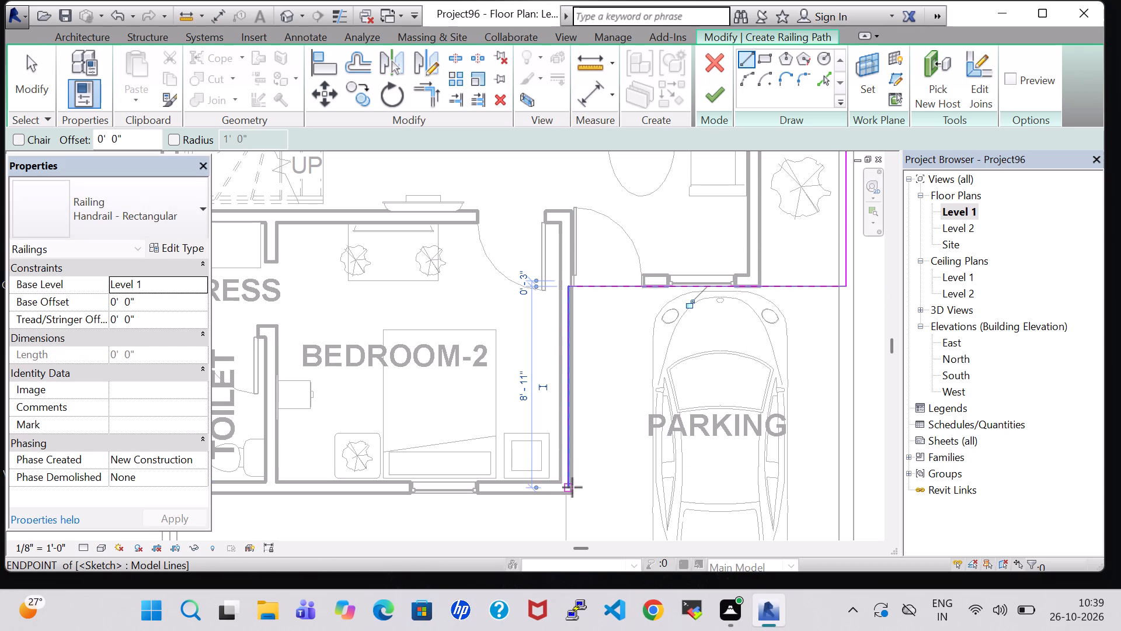
Sketch a 17'-8 1/4" railing line along Bedroom-2's front wall centerline, from the parking-side corner to the toilet's outer corner.
click(569, 487)
middle_drag(371, 490, 690, 495)
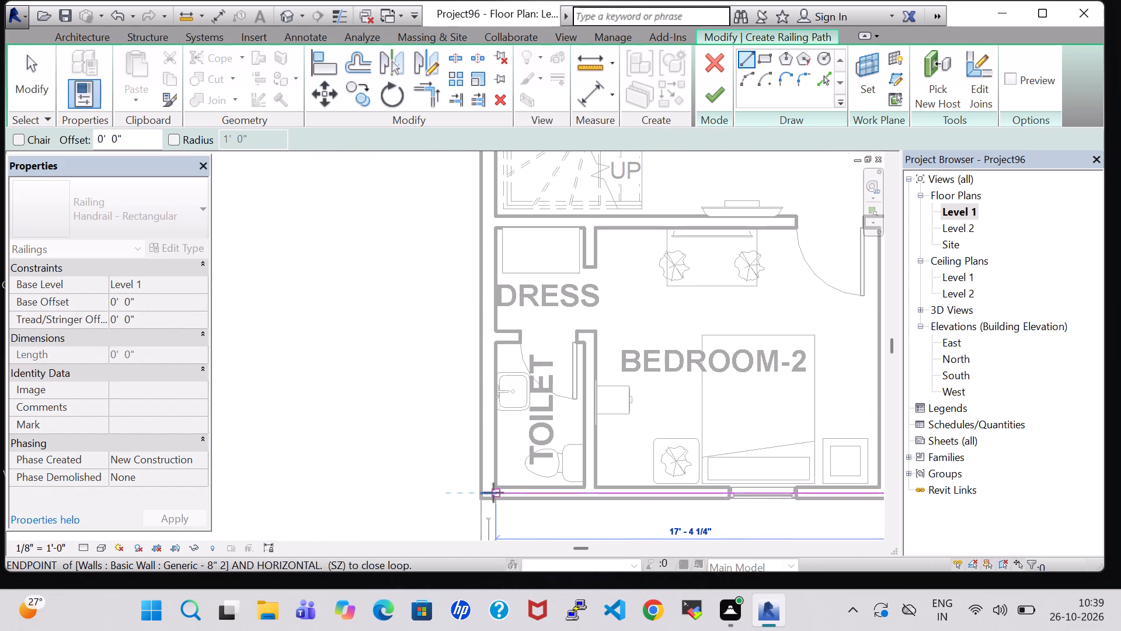
click(489, 491)
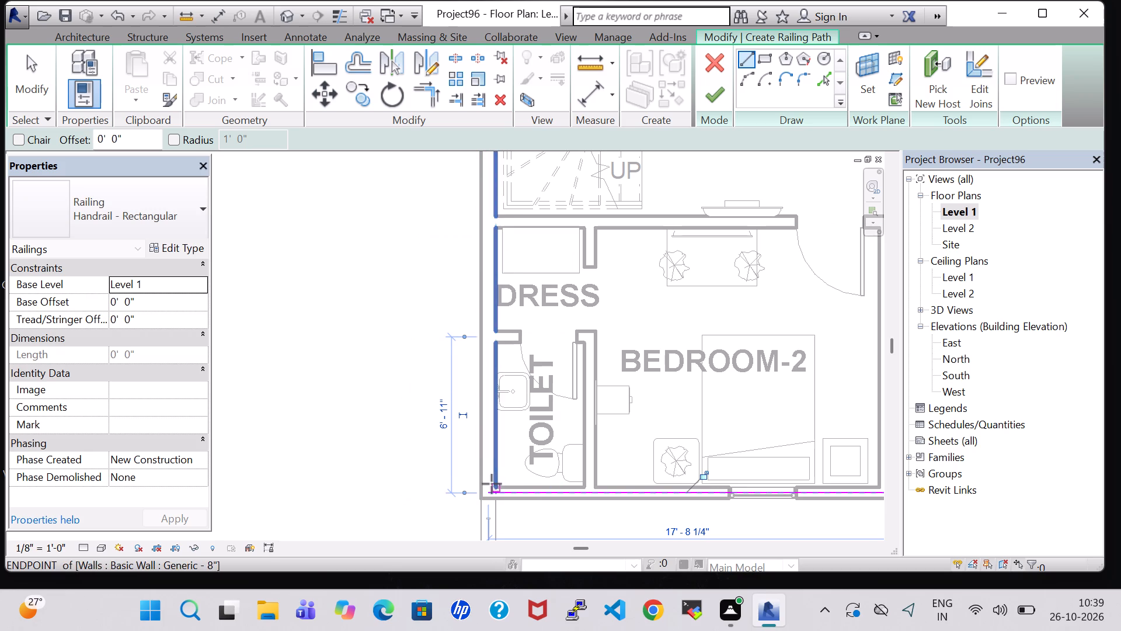
Close the railing loop with a vertical line along the outer wall from the toilet corner to Bedroom-1's rear corner, and finish the path.
click(491, 493)
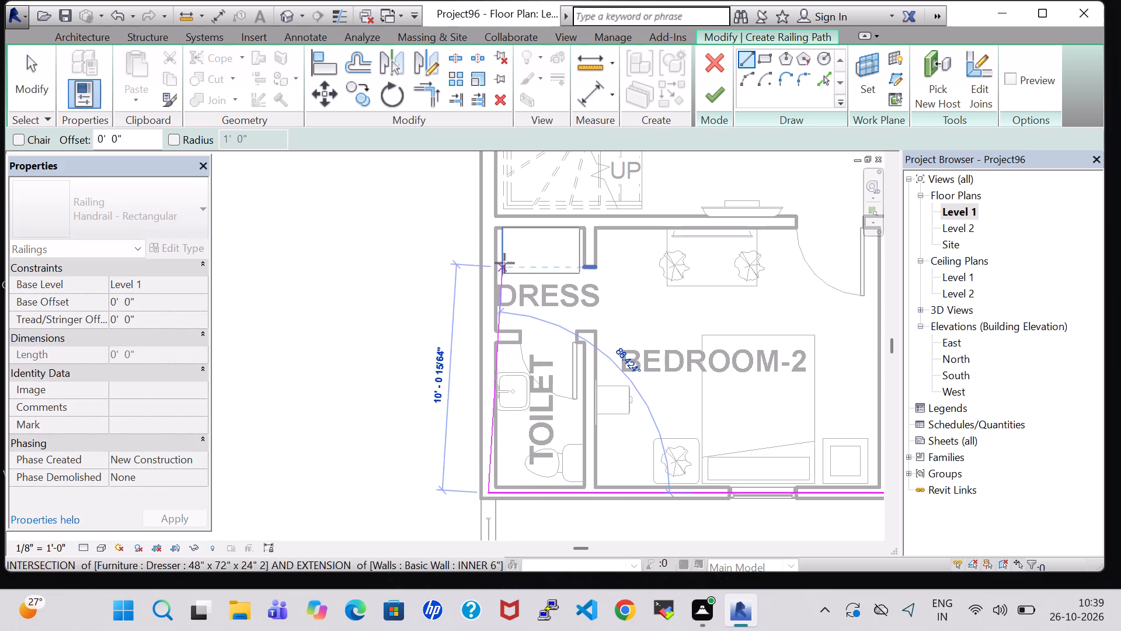
scroll(489, 249, down, 4)
middle_drag(490, 250, 509, 410)
middle_click(509, 410)
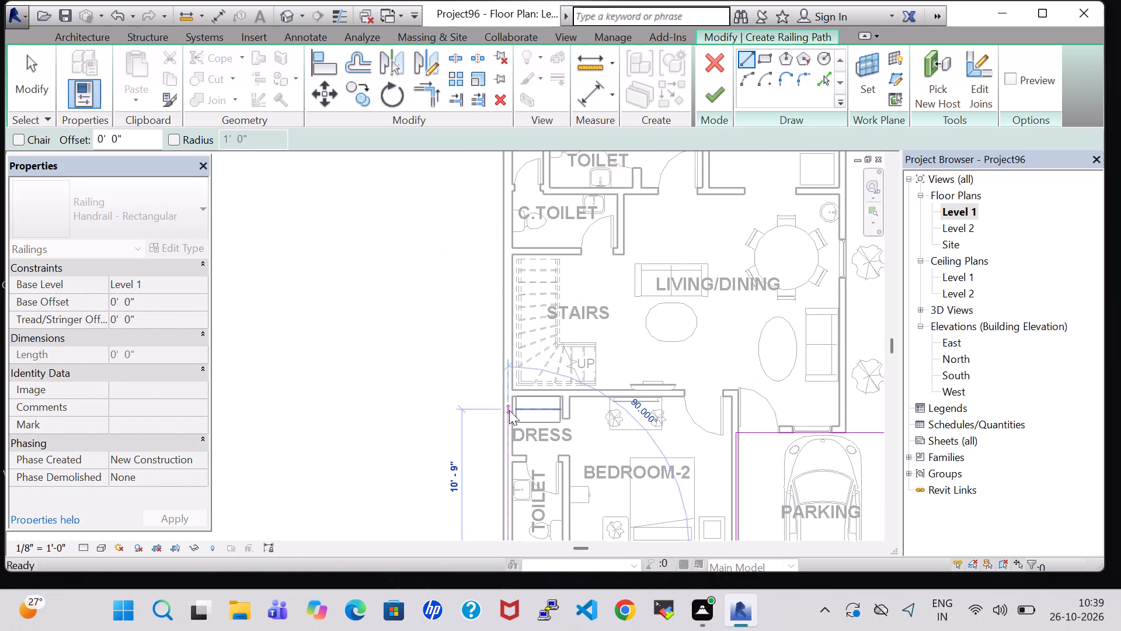
scroll(502, 365, up, 1)
middle_drag(510, 249, 532, 522)
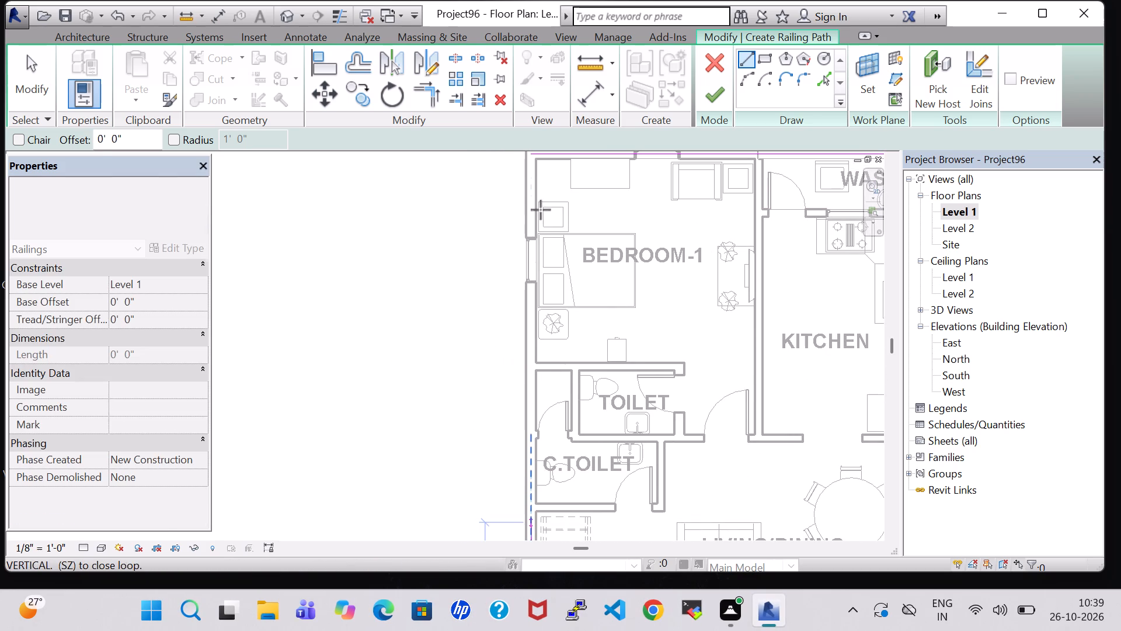
click(530, 155)
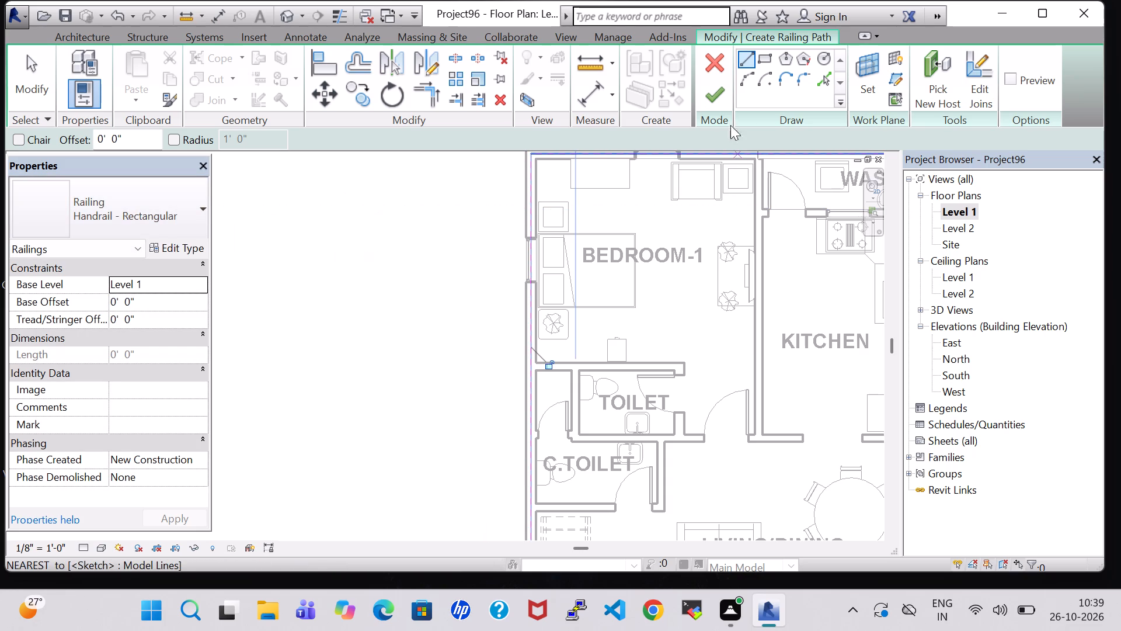
click(712, 100)
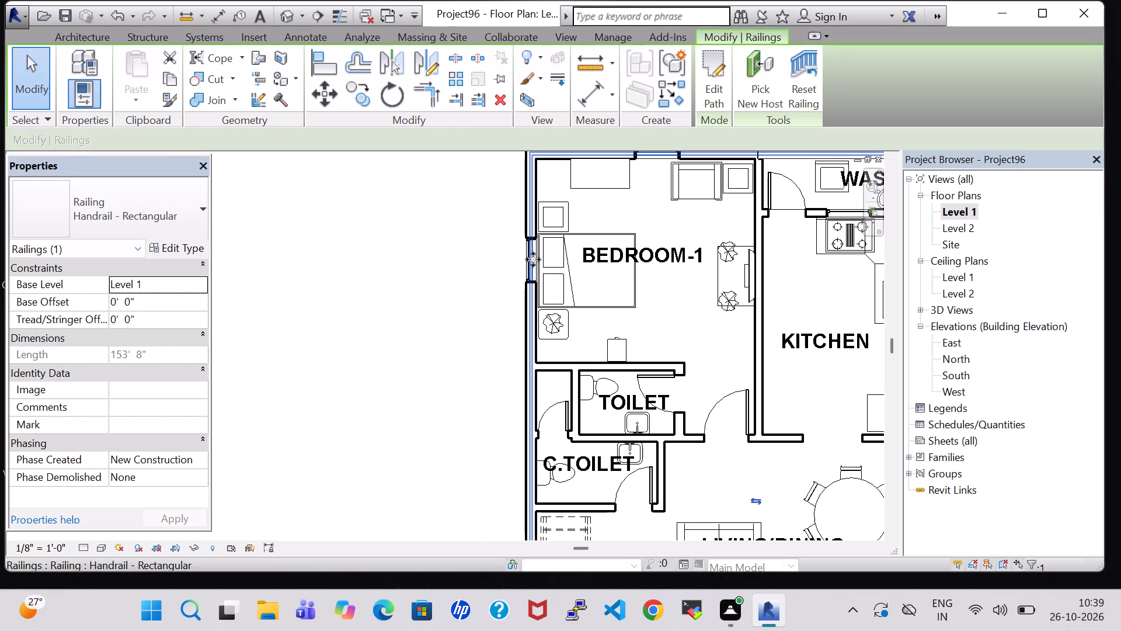
Change the new railing's type to Glass Panel - Bottom Fill and set its base offset to 11'-0".
click(533, 259)
click(160, 230)
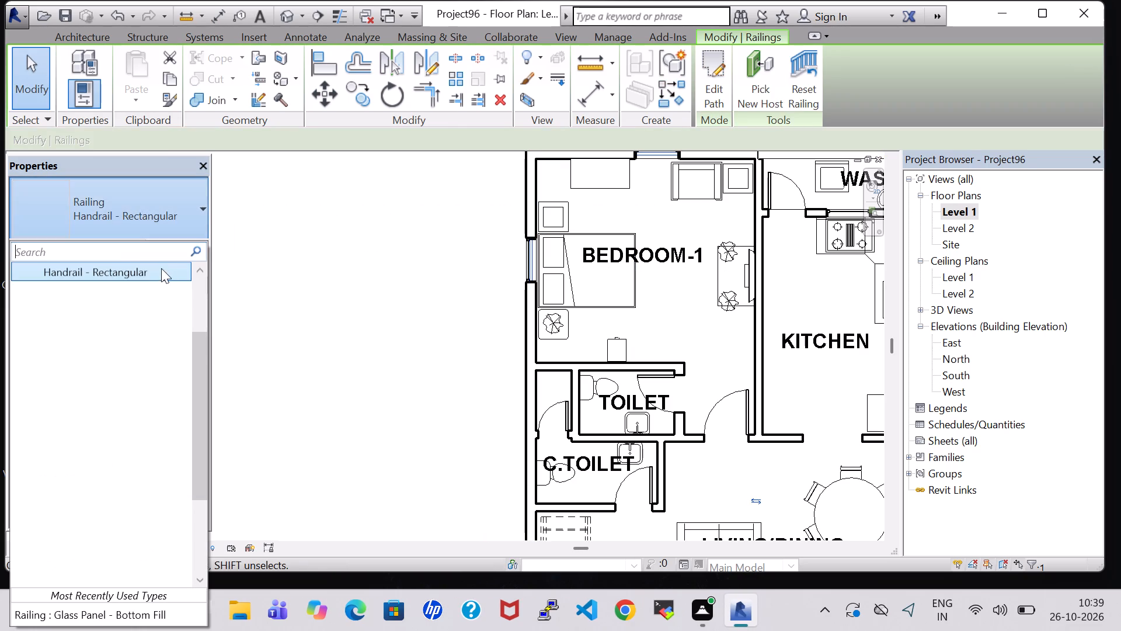
scroll(162, 273, up, 3)
click(162, 293)
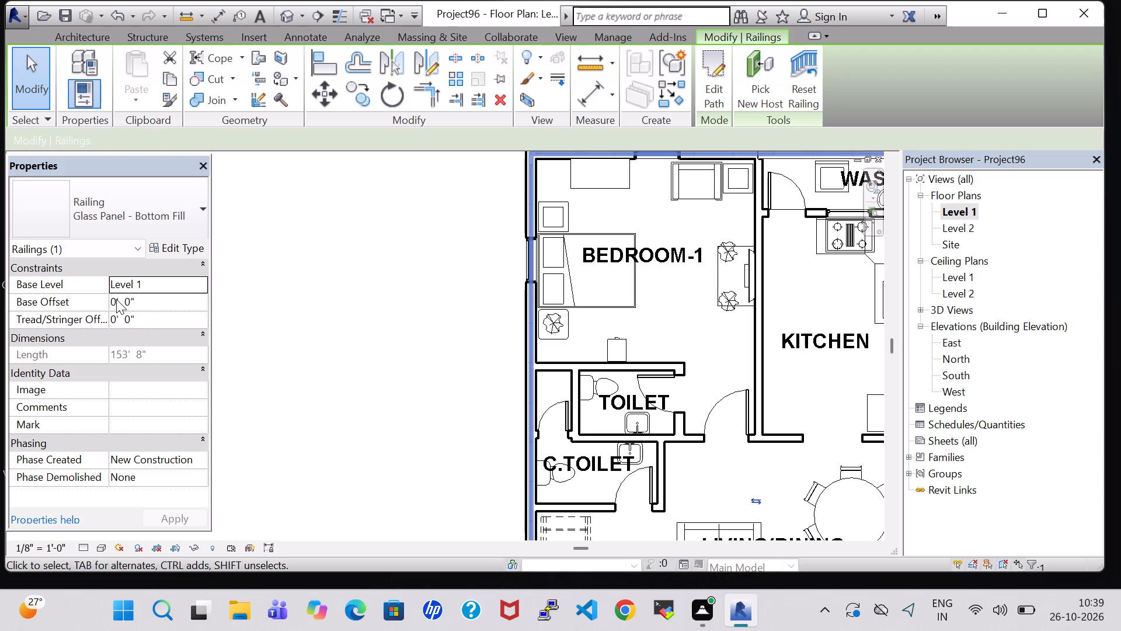
click(116, 303)
key(BackSpace)
text(11)
click(197, 518)
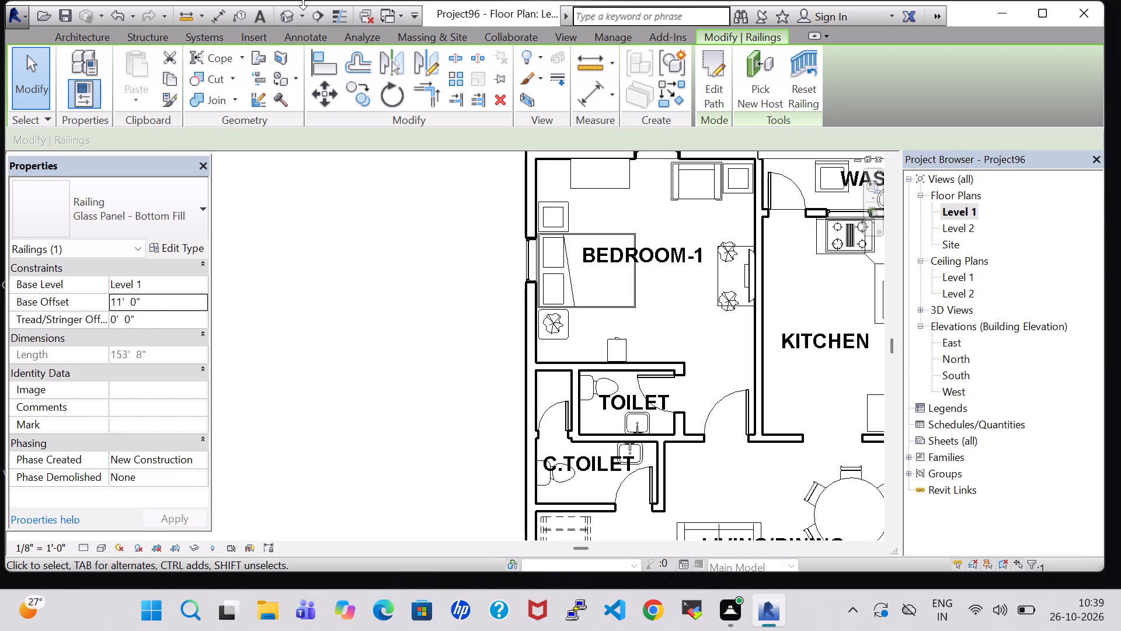
Examine the glass railing around the roof in the 3D view, from the front and from above.
click(285, 24)
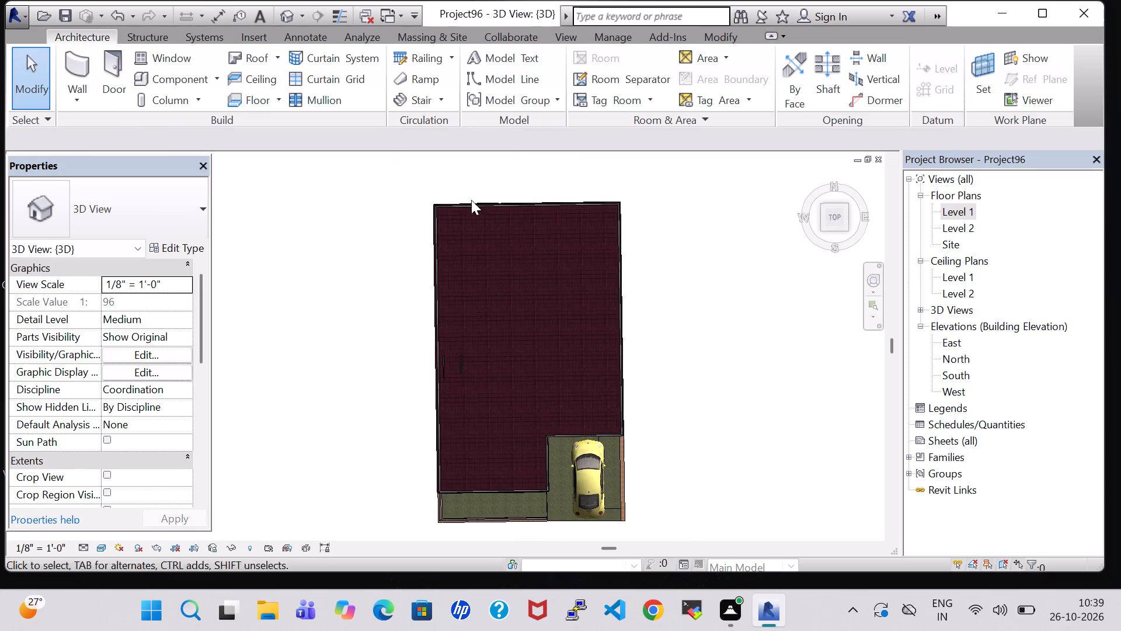
click(841, 251)
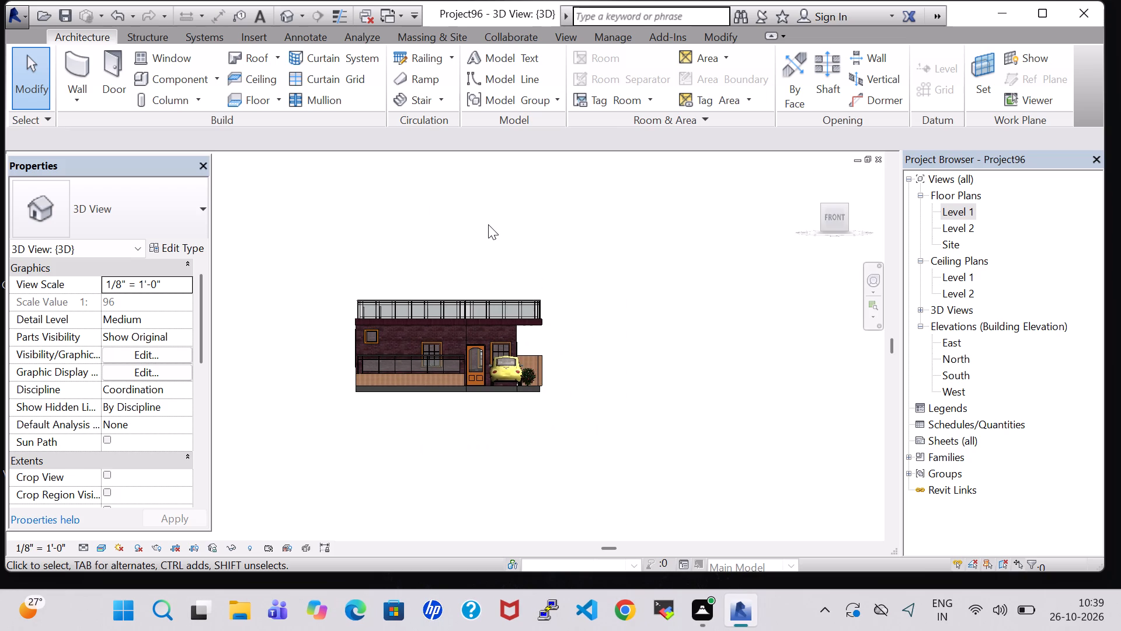
scroll(488, 224, up, 1)
shift+middle_drag(488, 224, 495, 306)
scroll(496, 304, up, 2)
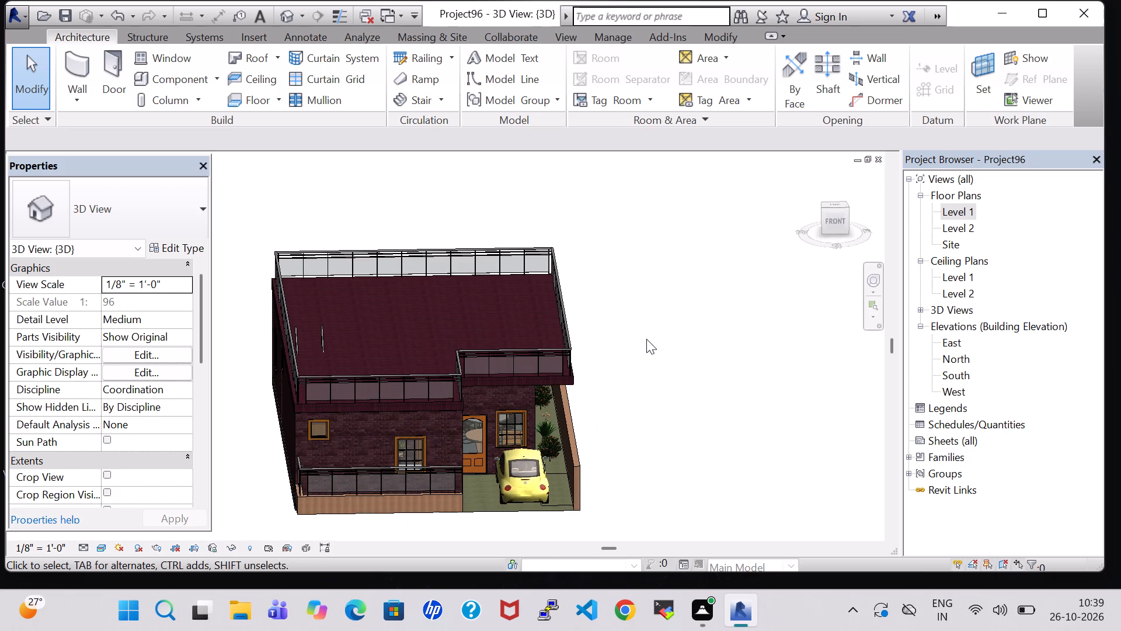
middle_drag(646, 339, 640, 296)
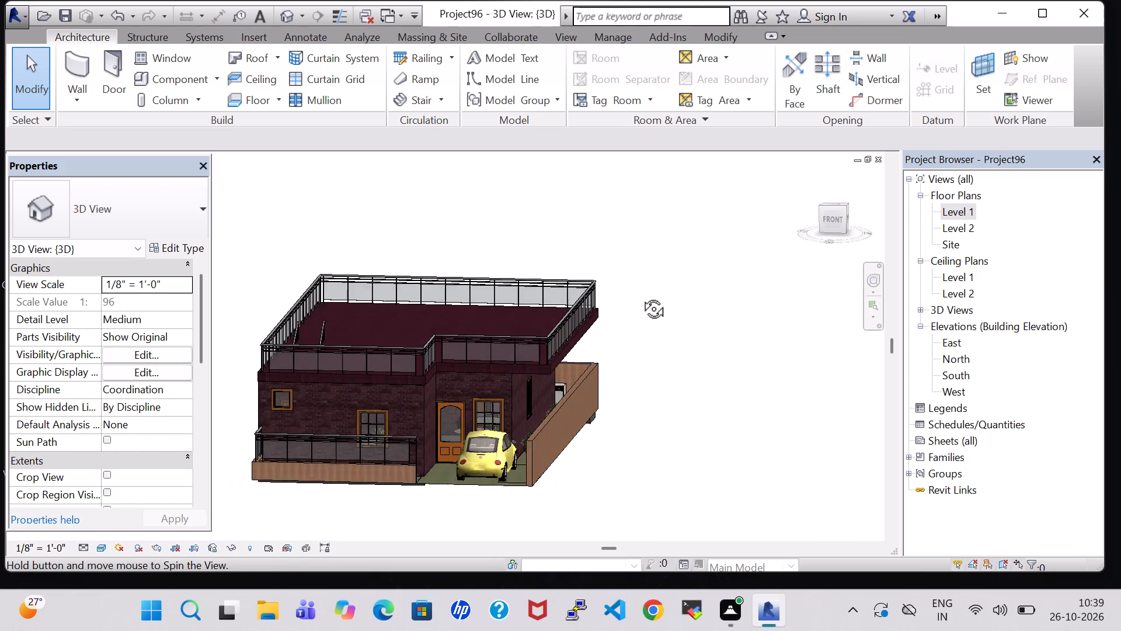
middle_drag(640, 296, 627, 448)
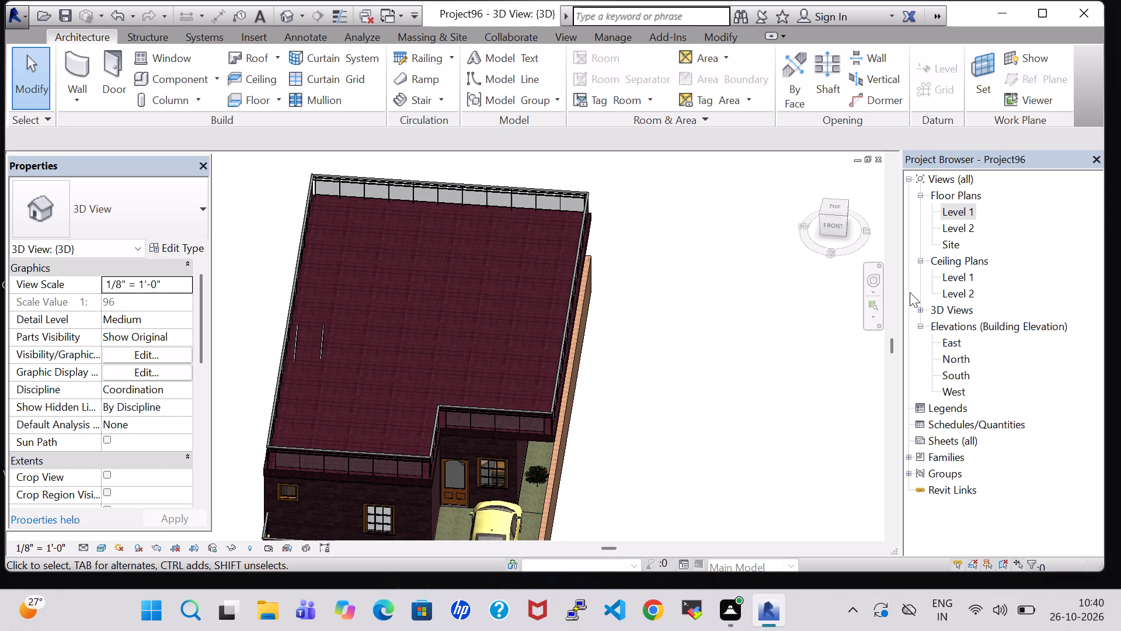
In the Level 1 floor plan, place a row of four Jungle Flame - 3' plants about 2'-4" in front of Bedroom-2's front wall.
double_click(967, 216)
scroll(774, 350, down, 3)
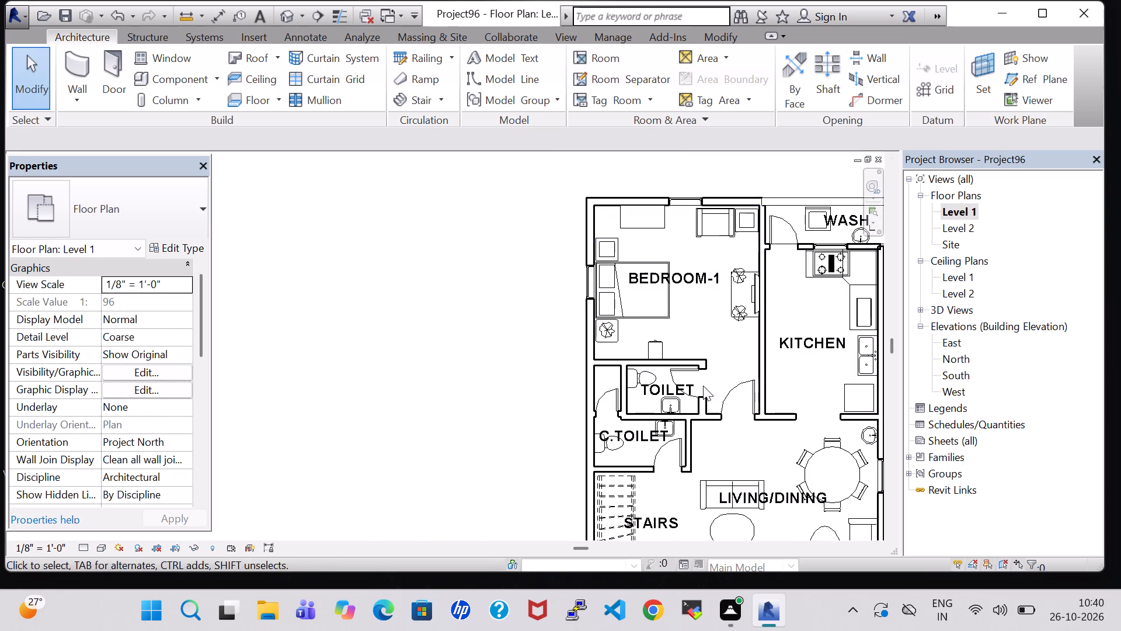
middle_drag(742, 427, 673, 176)
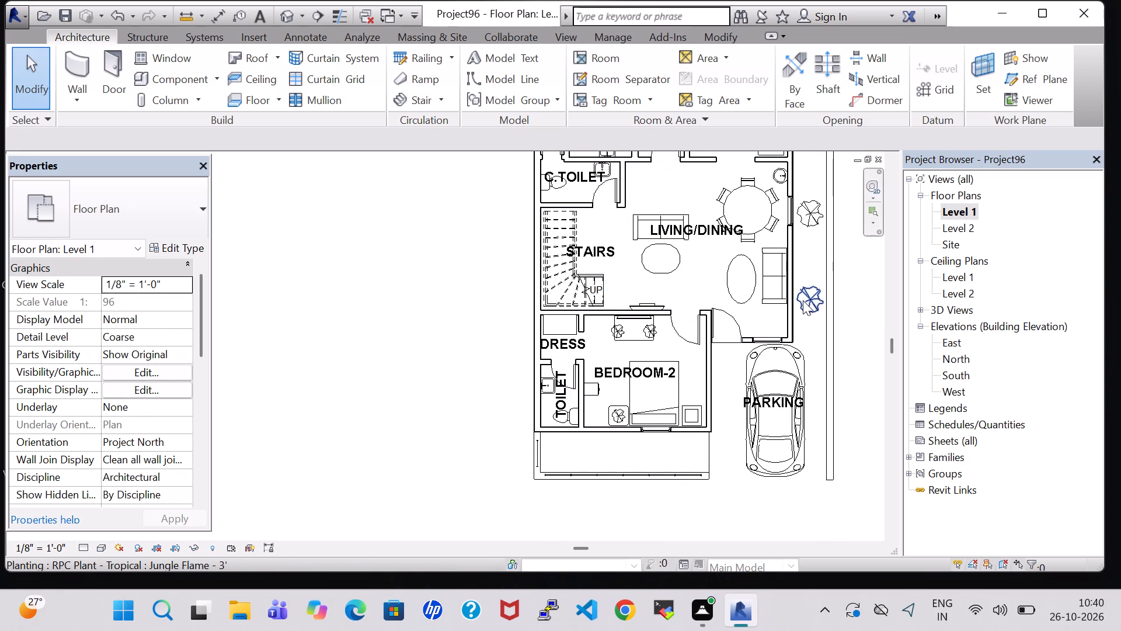
click(803, 299)
right_click(803, 299)
click(872, 311)
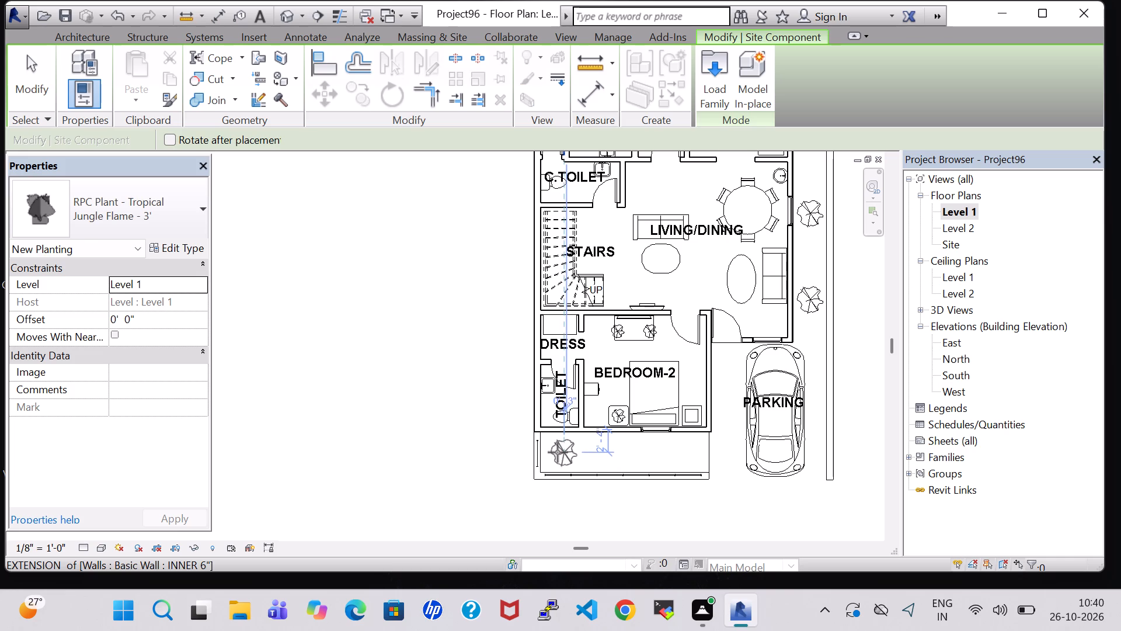
scroll(558, 452, up, 7)
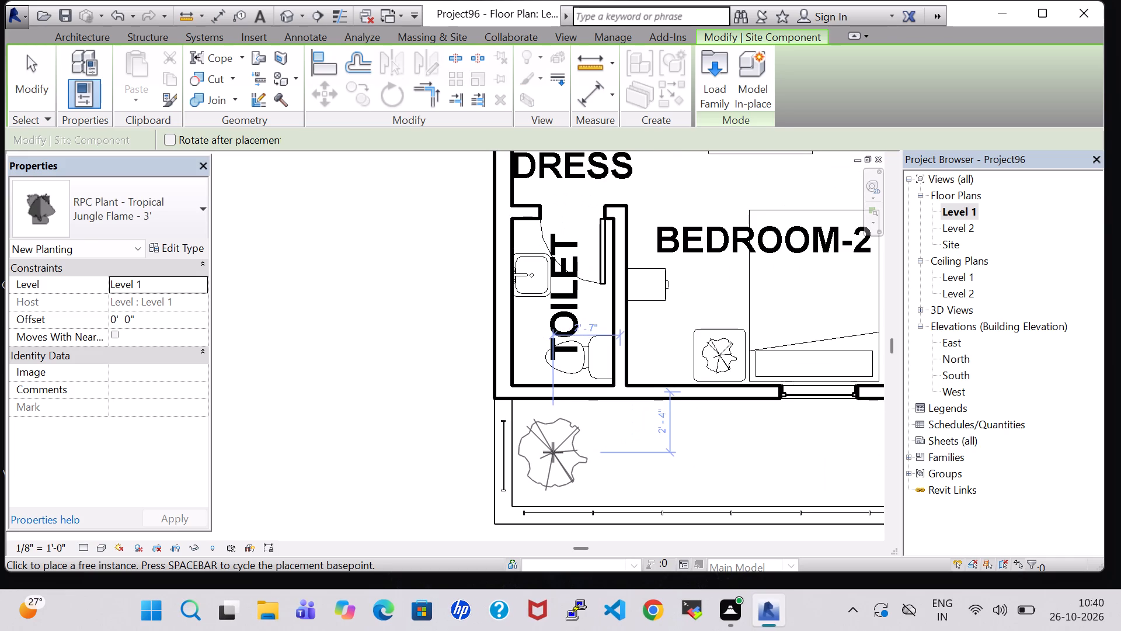
click(550, 452)
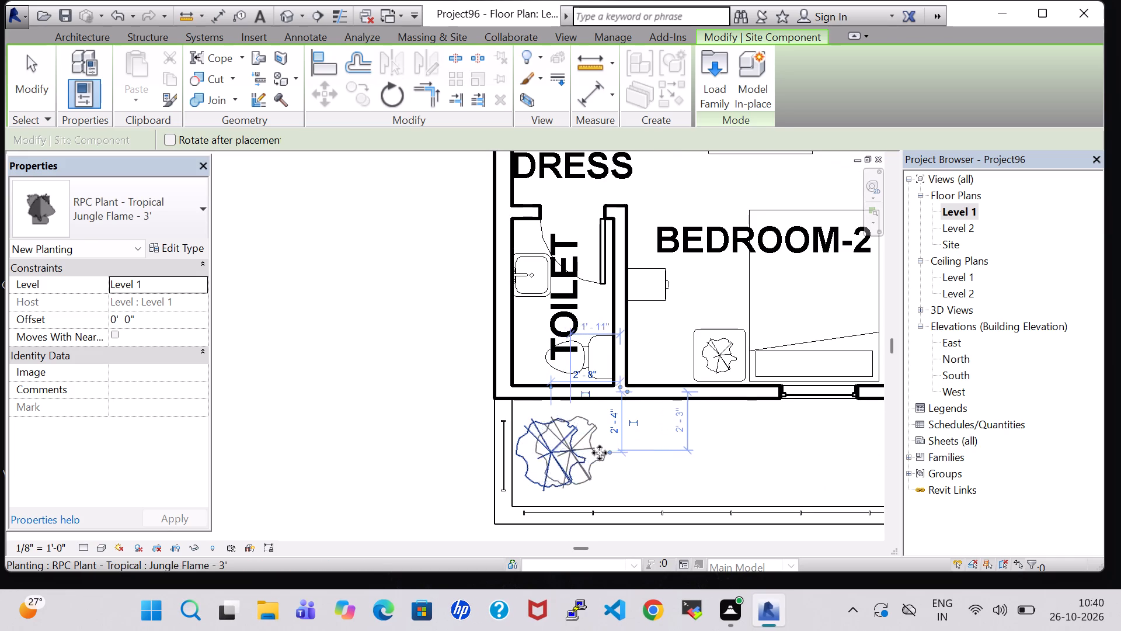
scroll(694, 462, down, 2)
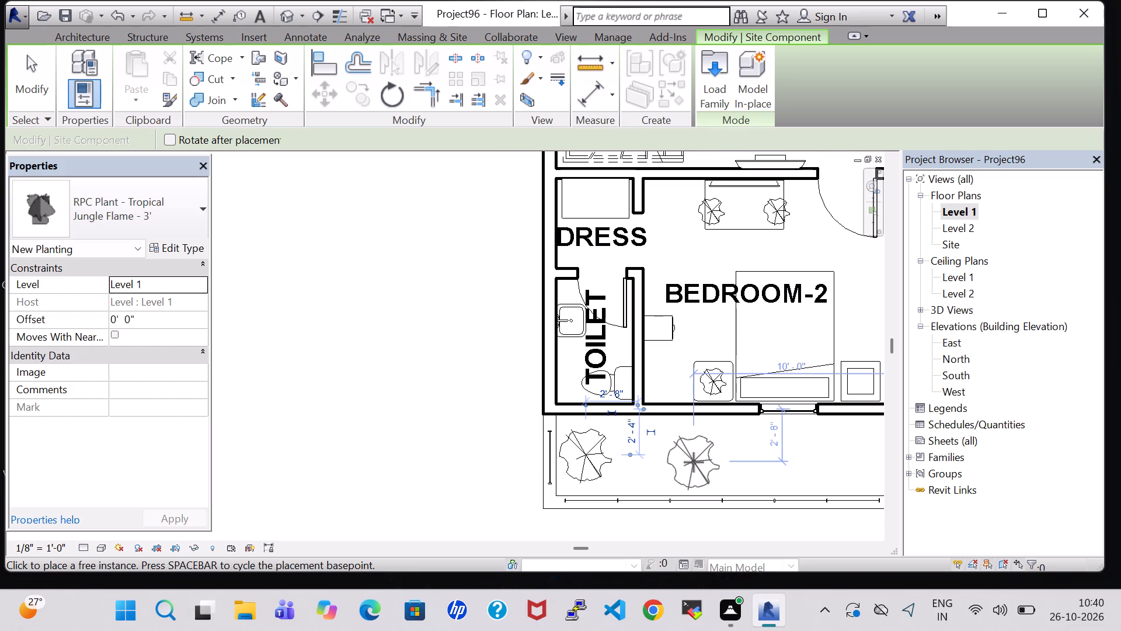
middle_drag(694, 462, 587, 462)
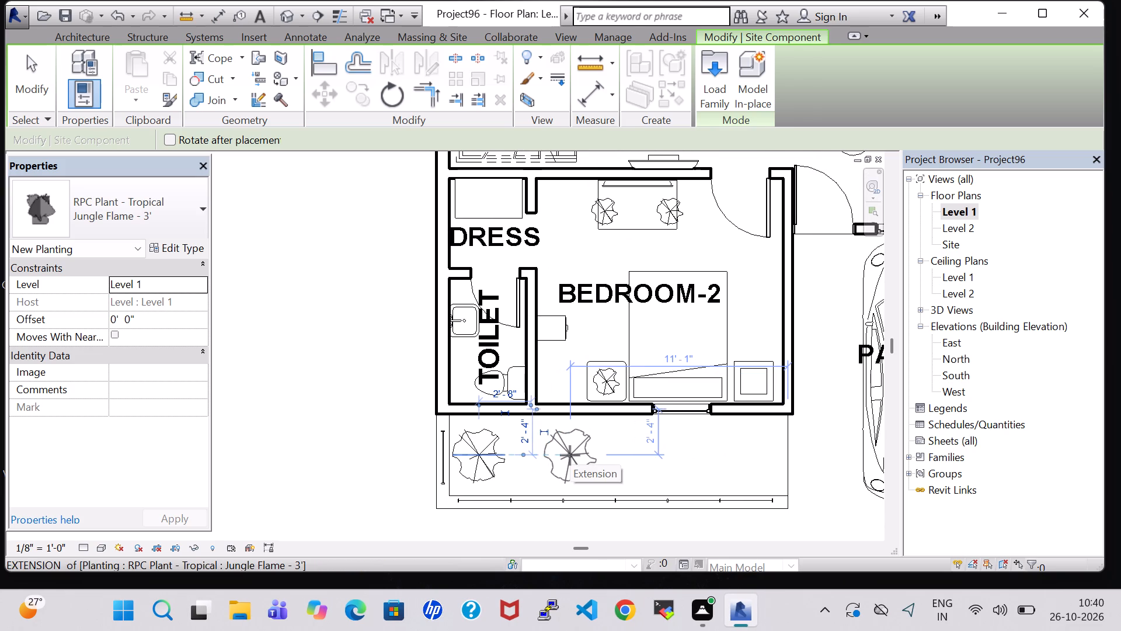
click(570, 455)
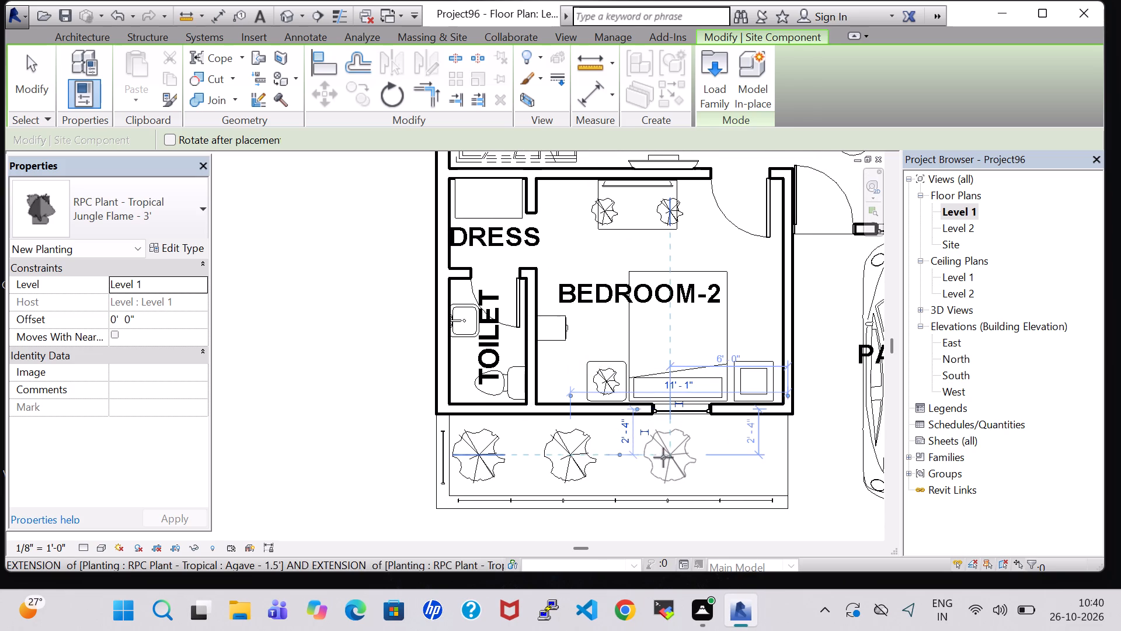
click(663, 457)
click(759, 457)
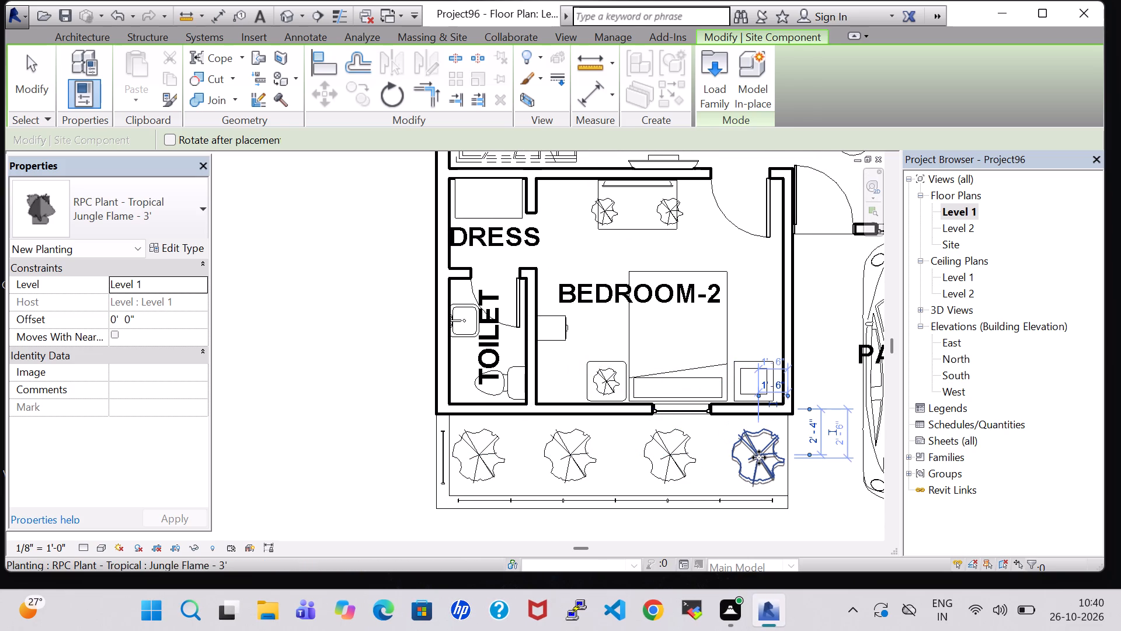
key(Escape)
key(Escape)
Change the second and fourth plants of the front row, counted from the toilet side, to Crane Lily - 3'.
click(759, 457)
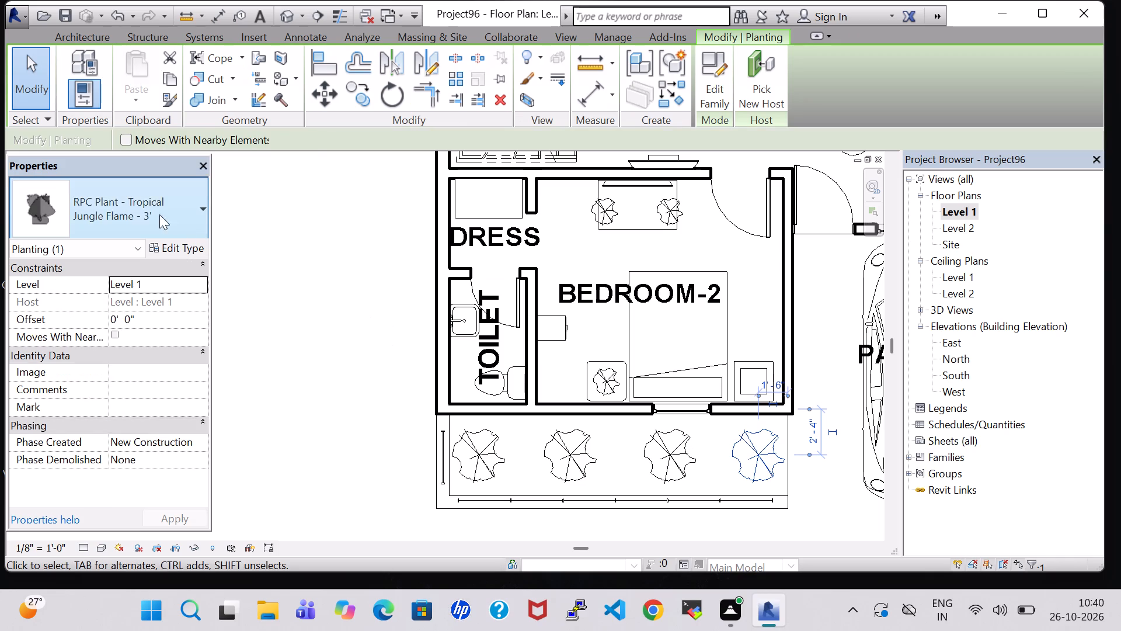
click(138, 210)
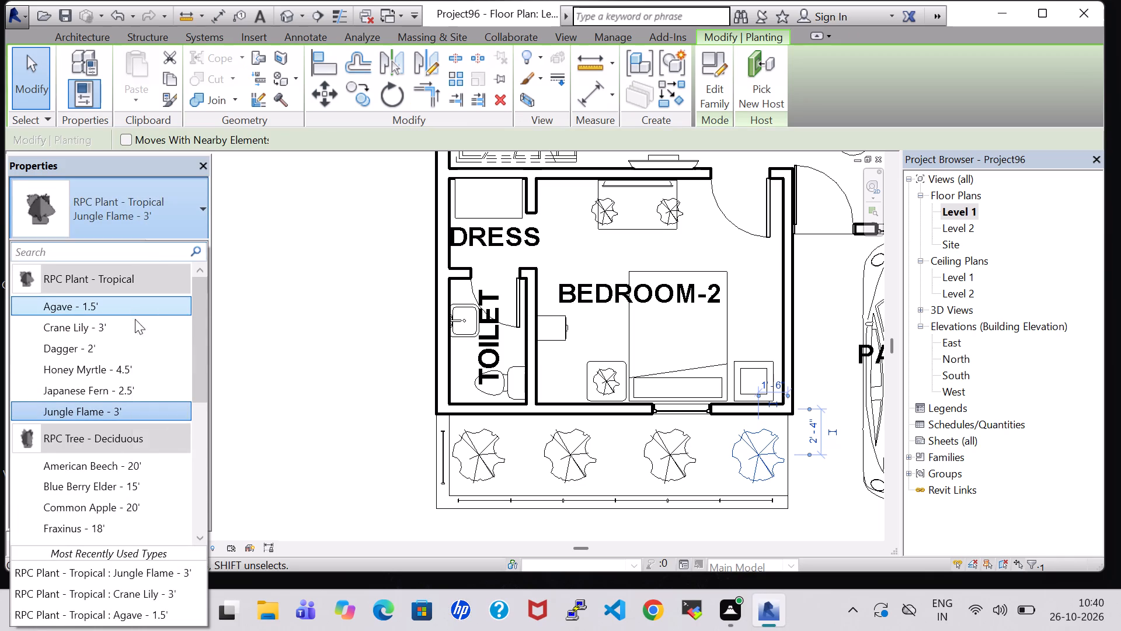
click(135, 323)
click(322, 378)
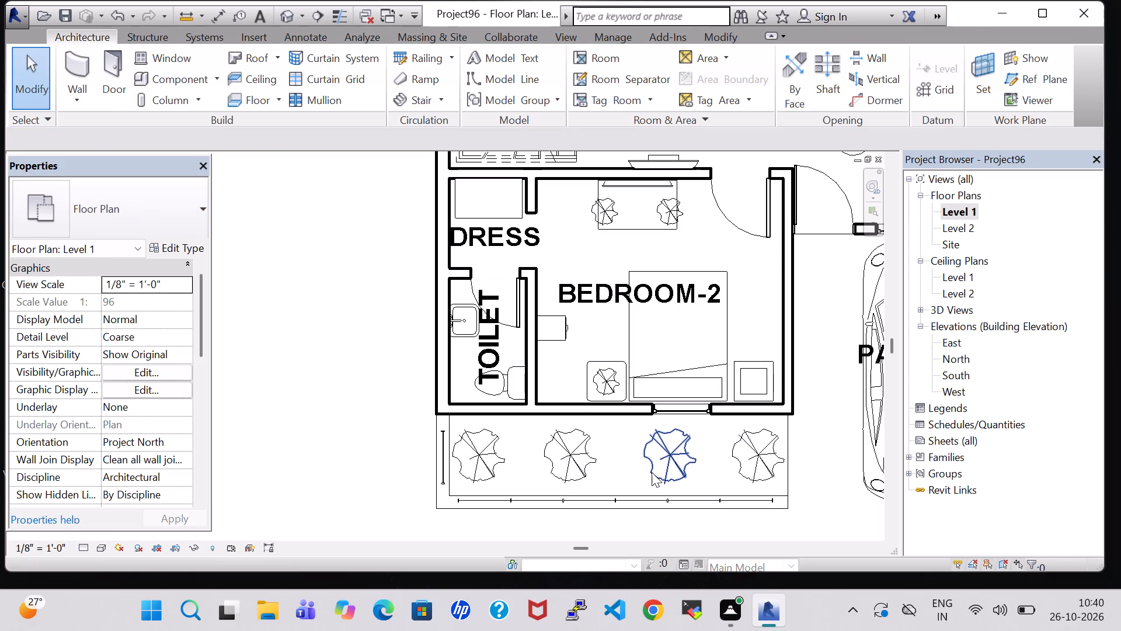
click(652, 472)
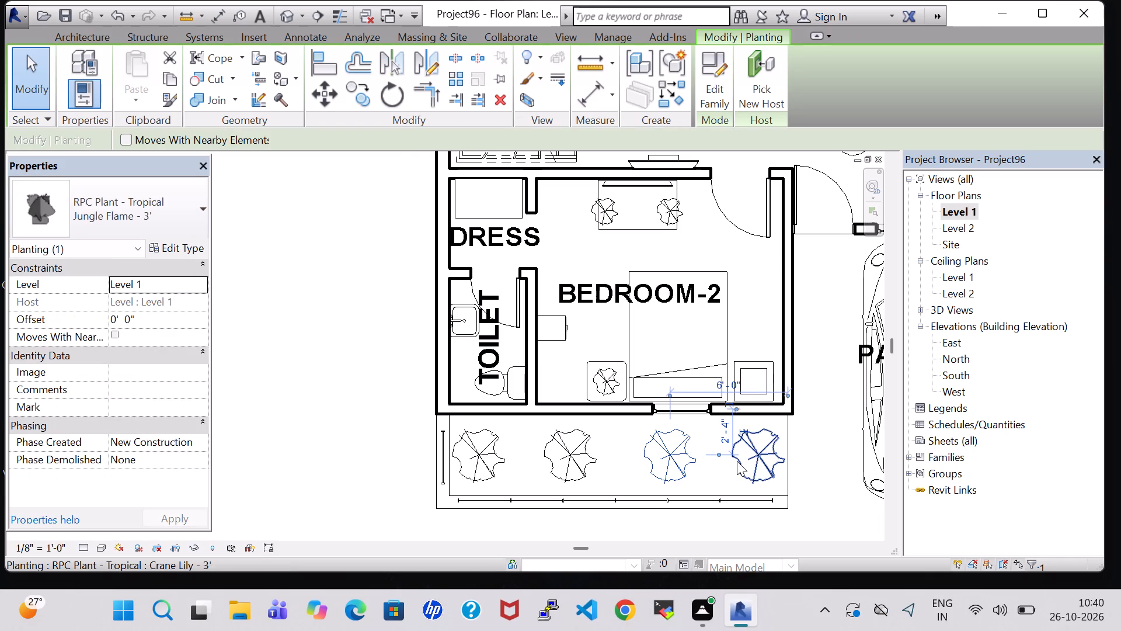
click(737, 461)
click(587, 471)
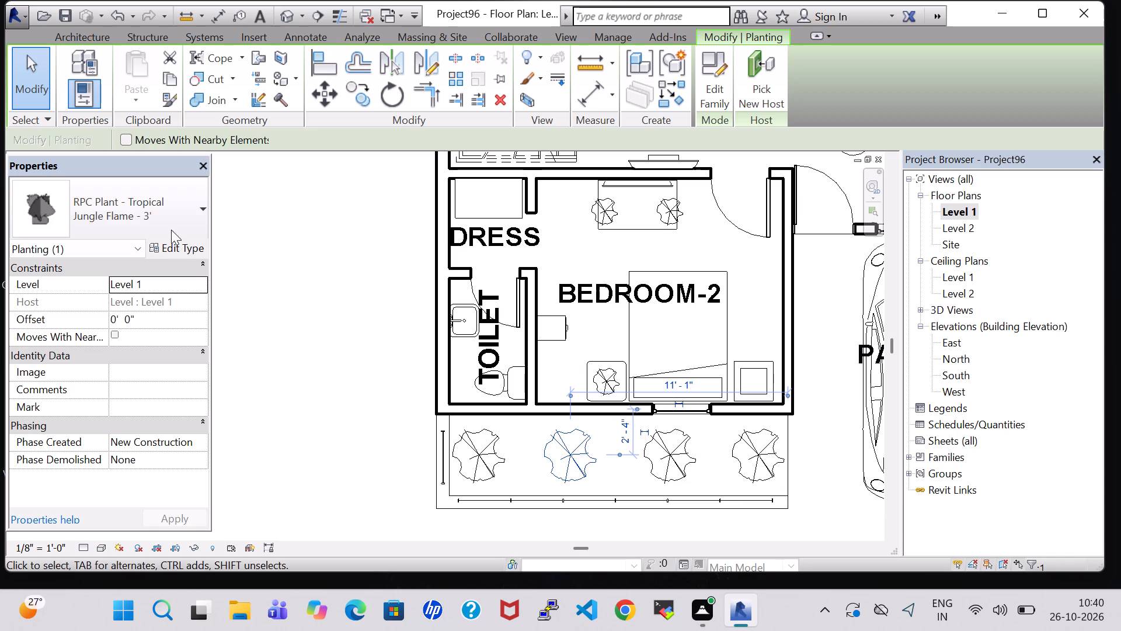
click(166, 229)
click(144, 328)
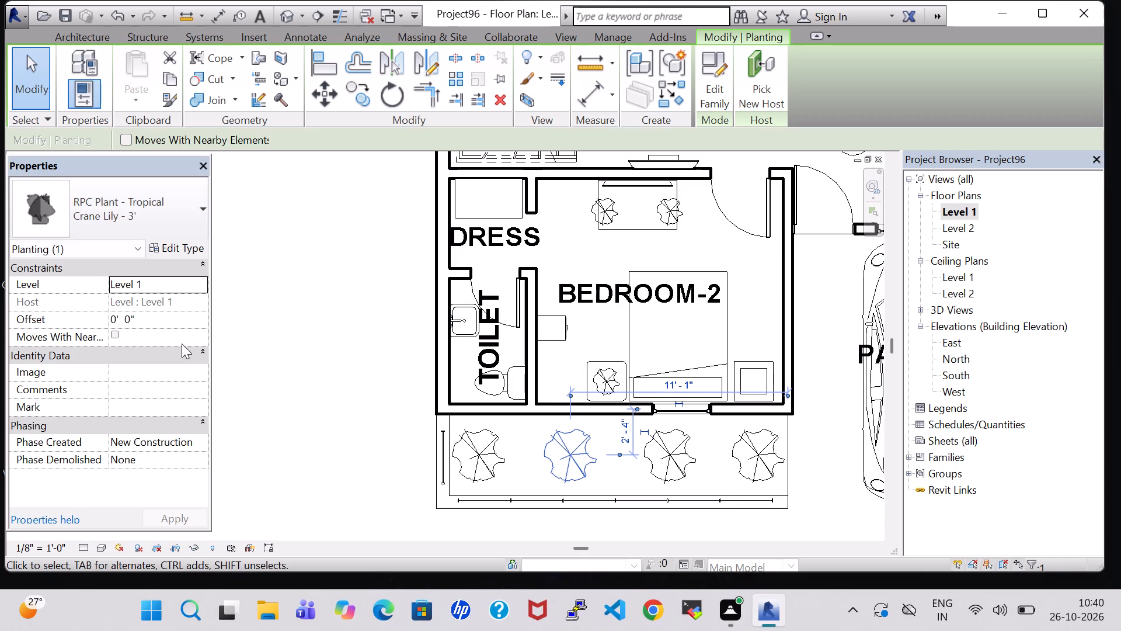
click(471, 450)
click(325, 403)
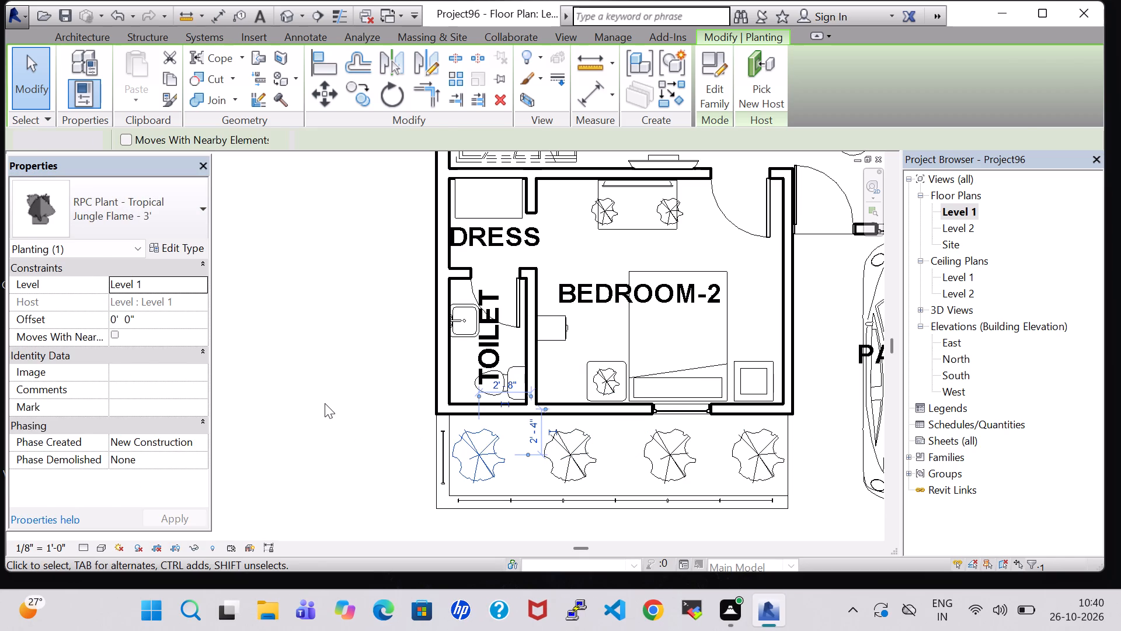
Examine the front garden strip and its plants in the 3D view, from above and from the front.
click(290, 7)
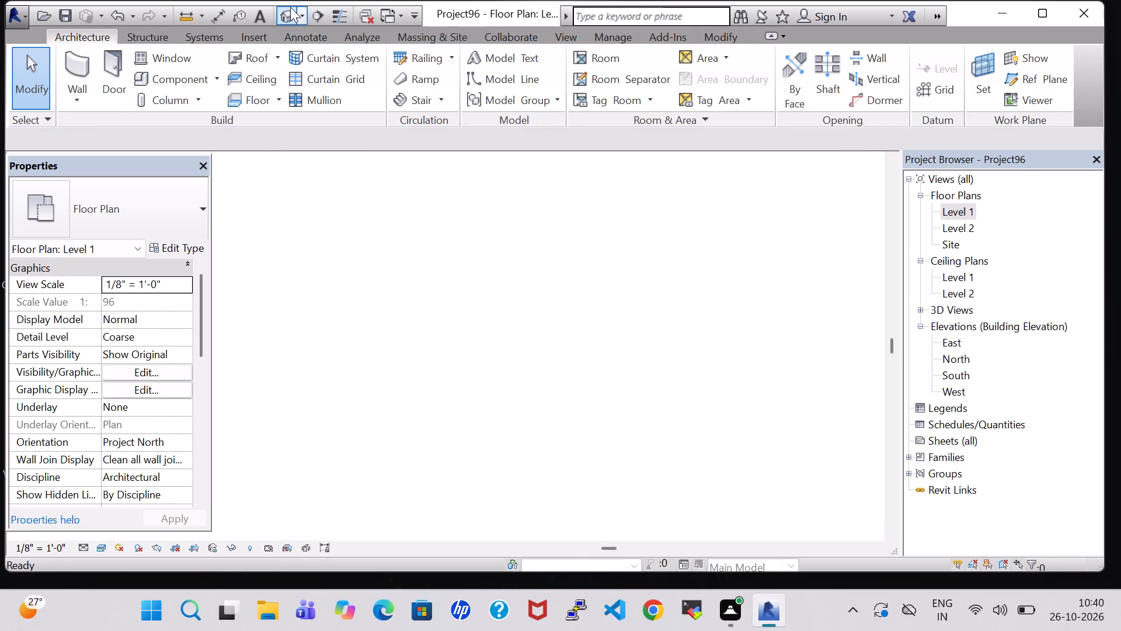
scroll(593, 340, down, 4)
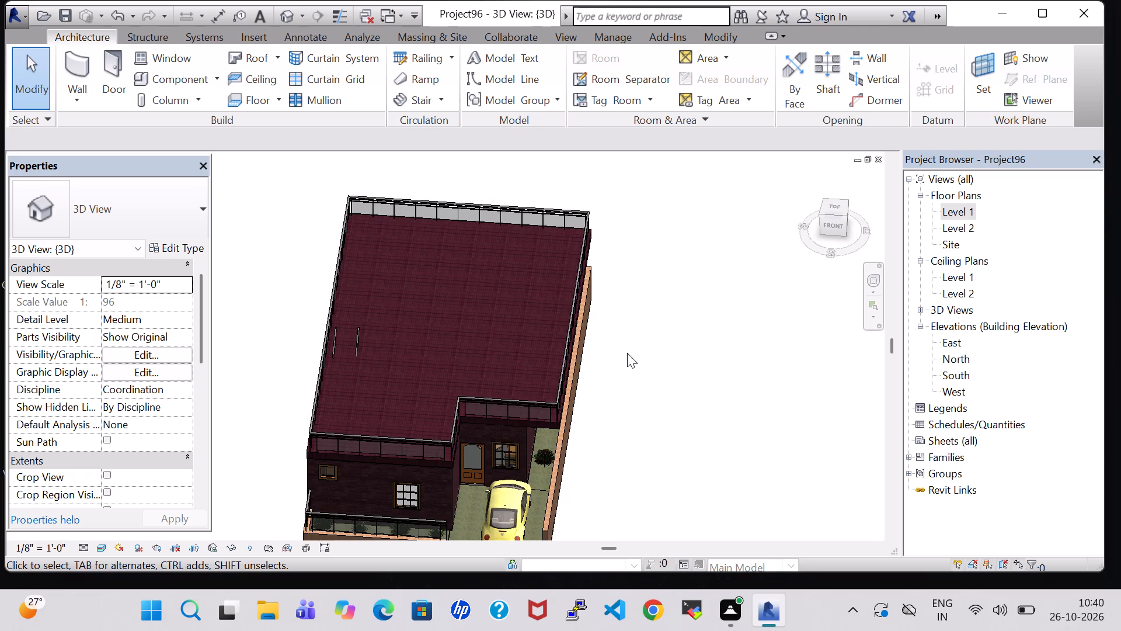
scroll(590, 437, up, 4)
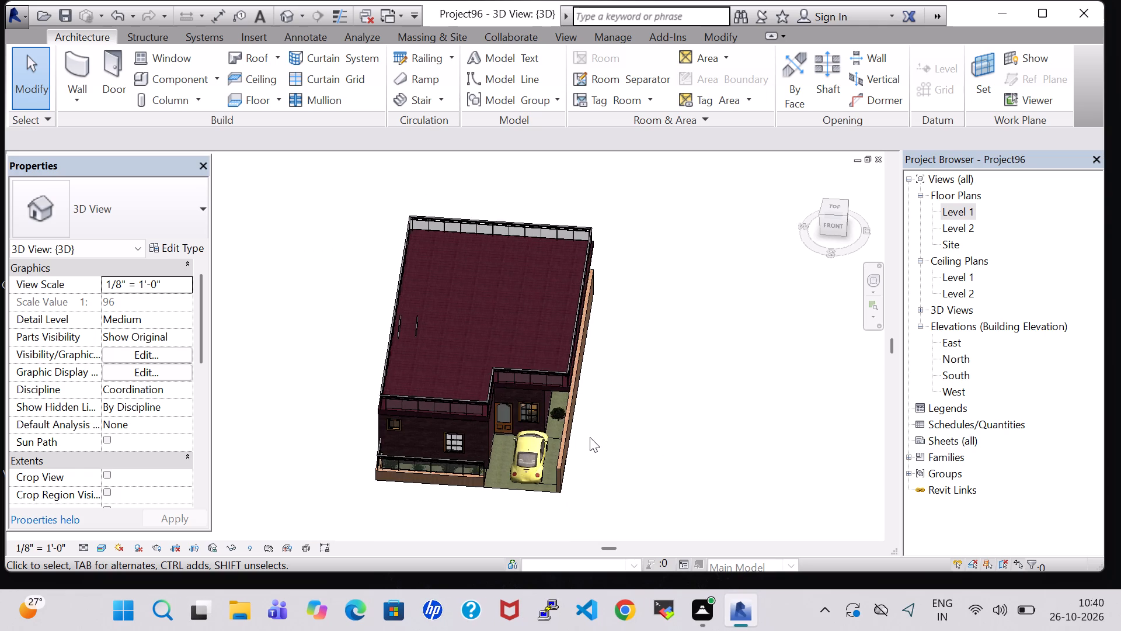
click(830, 256)
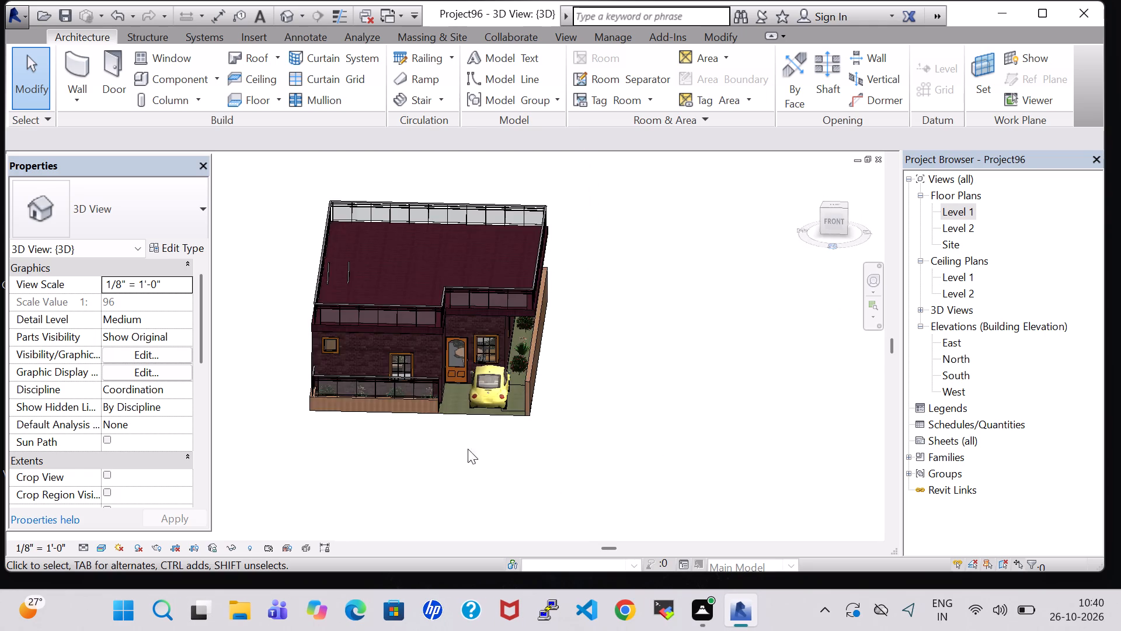
scroll(434, 383, up, 6)
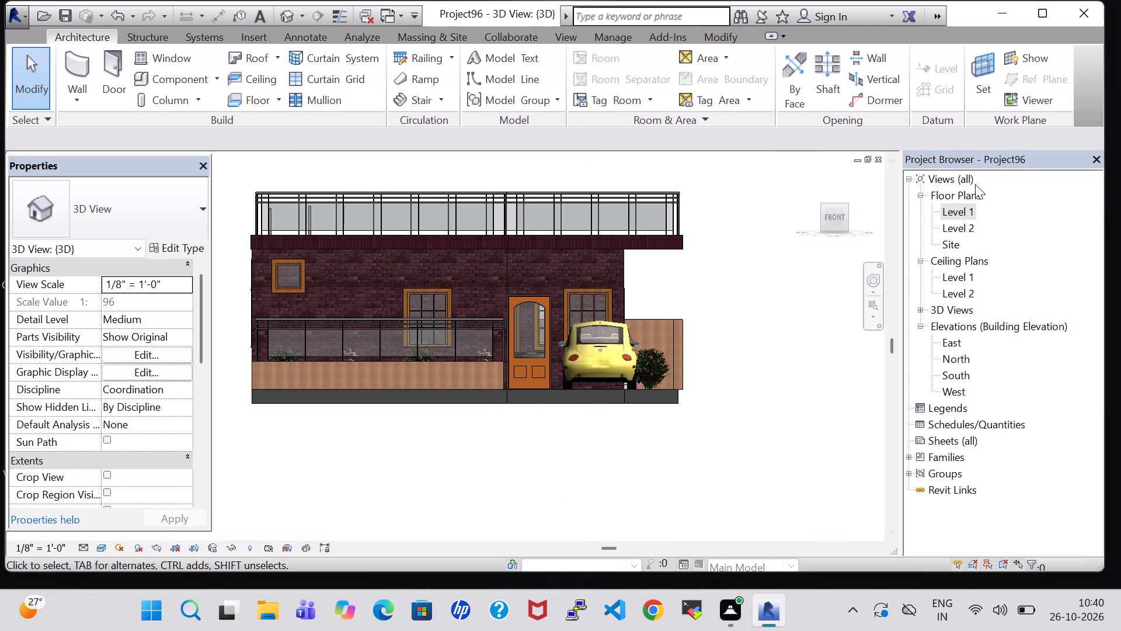
In the Level 1 floor plan, place a tagged room in the planted strip in front of Bedroom-2 and name it GARDEN.
double_click(969, 214)
scroll(672, 404, down, 1)
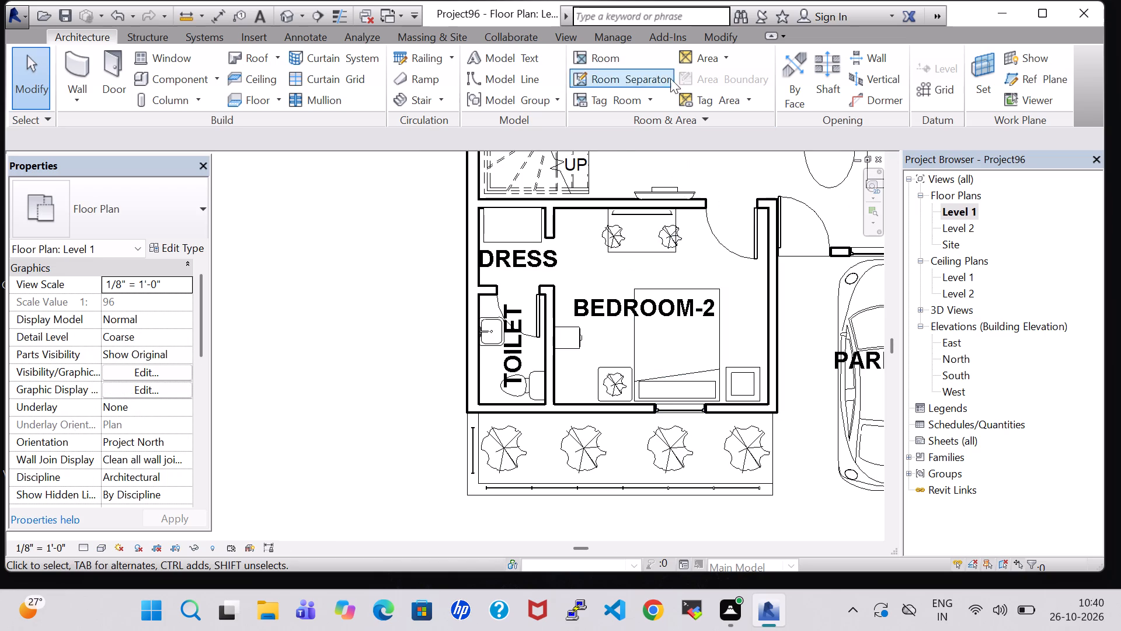
click(588, 54)
click(615, 459)
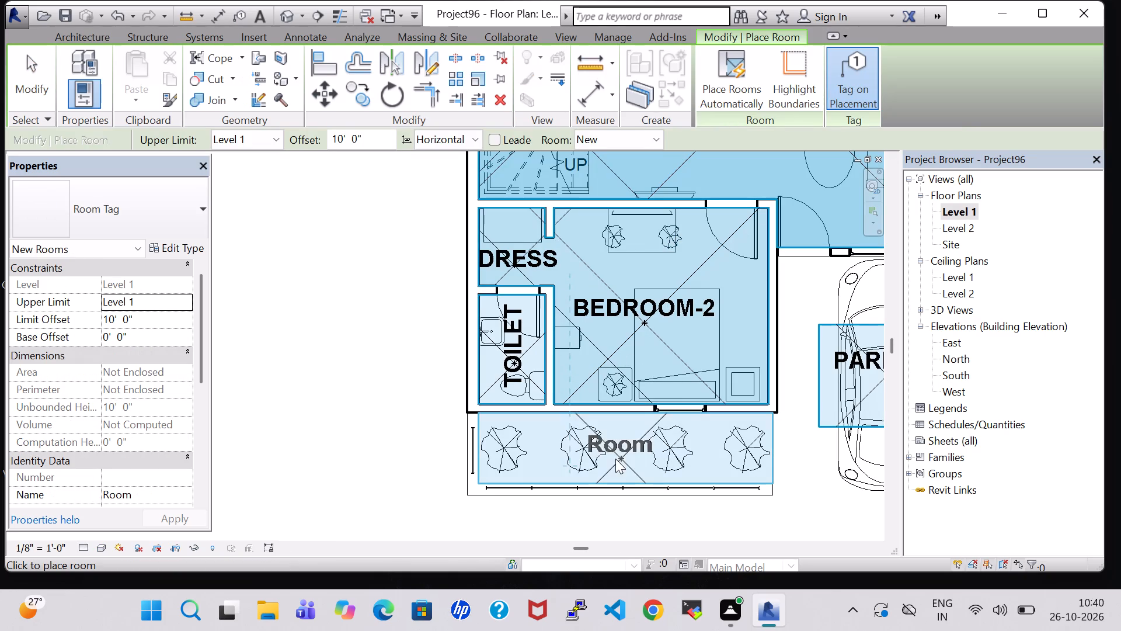
key(Escape)
key(Escape)
double_click(640, 448)
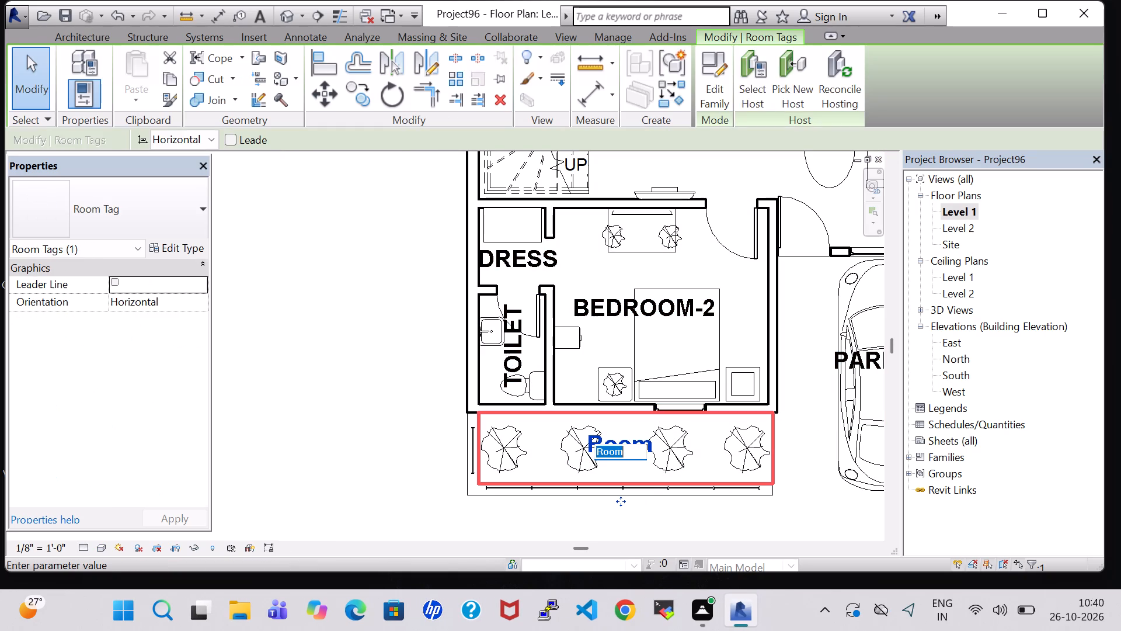
key(BackSpace)
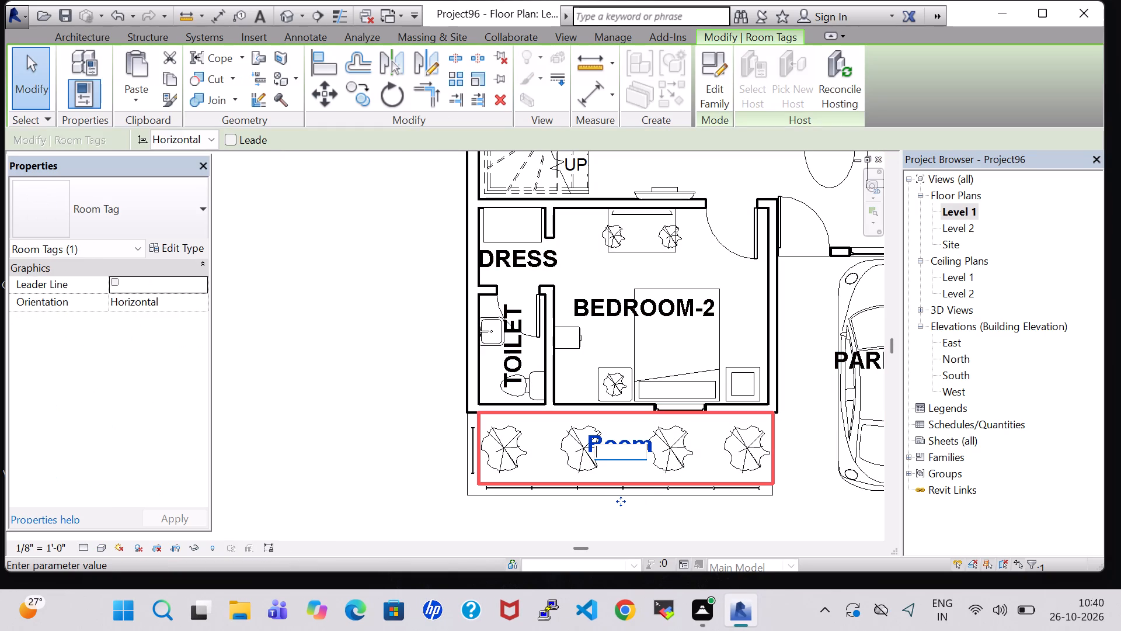
text(GARDEN)
key(Return)
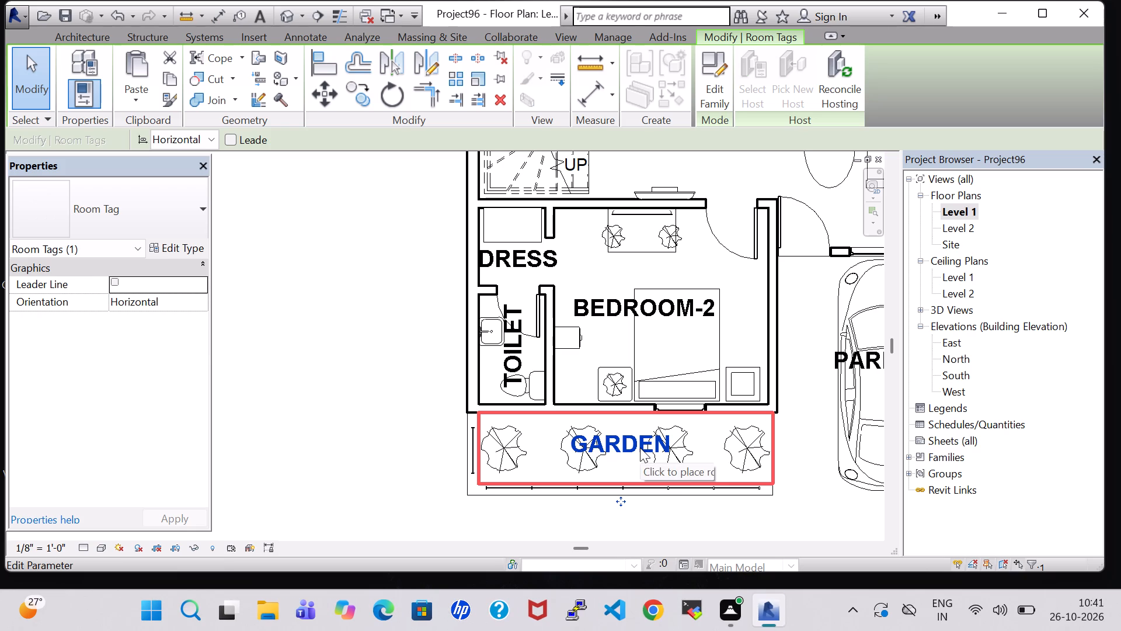
click(803, 311)
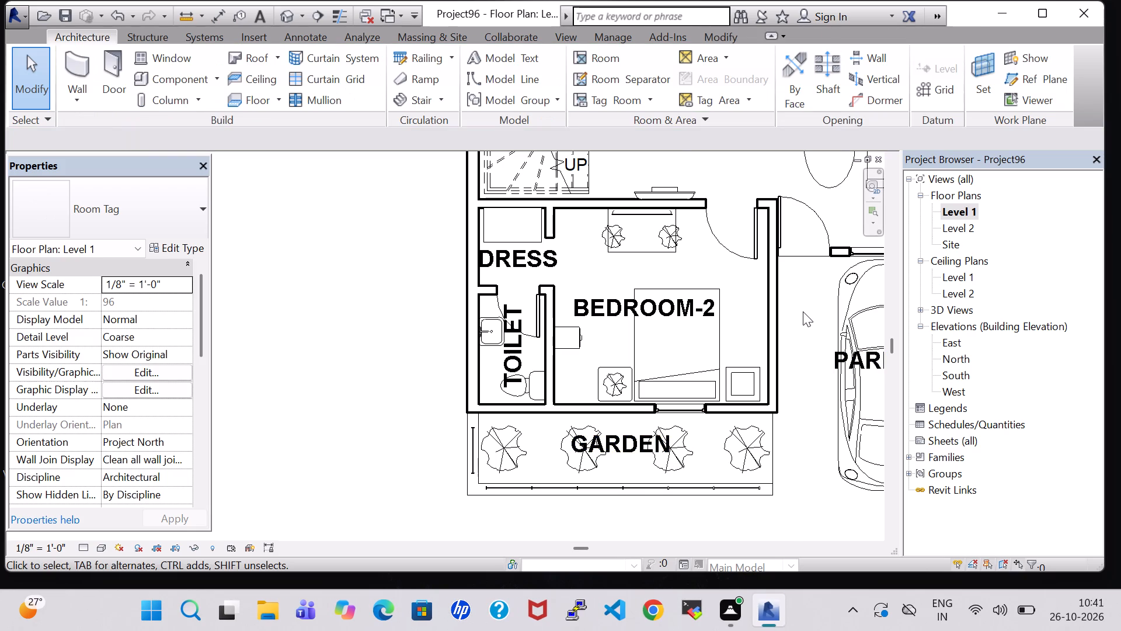
Review the whole Level 1 floor plan, from the garden and parking up to the wash area and back.
scroll(797, 311, down, 4)
middle_drag(789, 310, 562, 340)
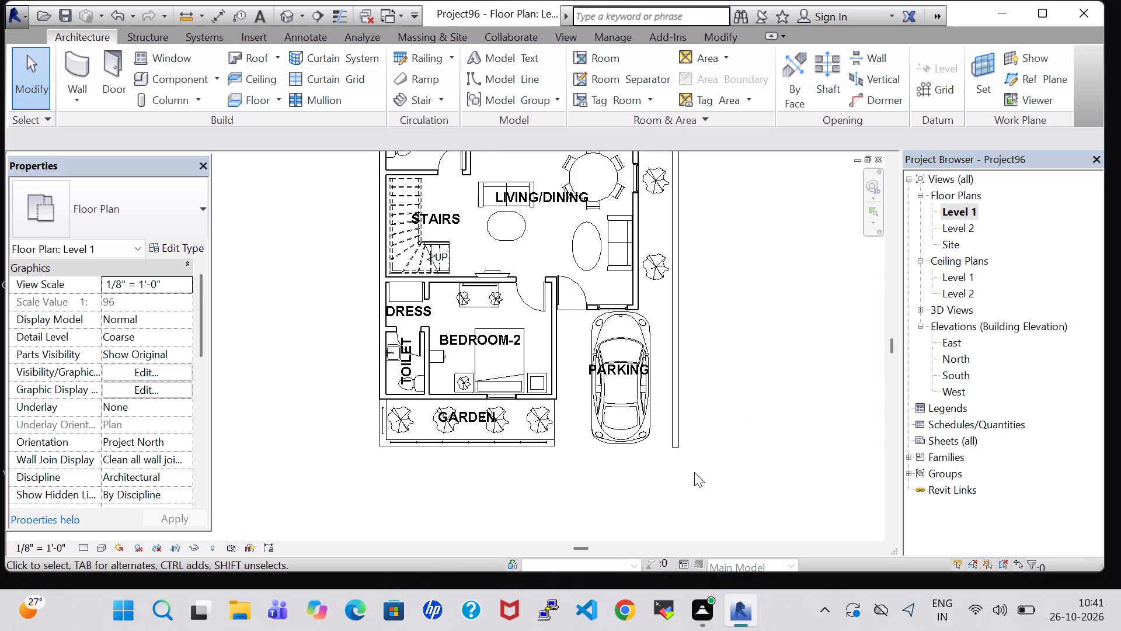
middle_drag(734, 310, 730, 335)
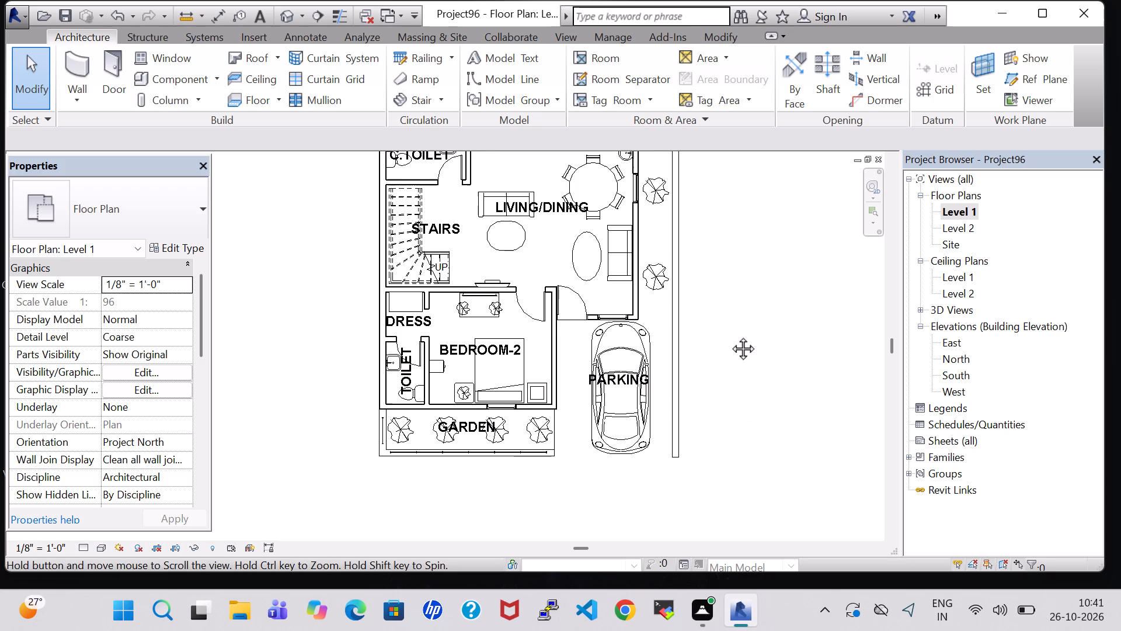
middle_drag(730, 335, 732, 390)
scroll(732, 390, down, 3)
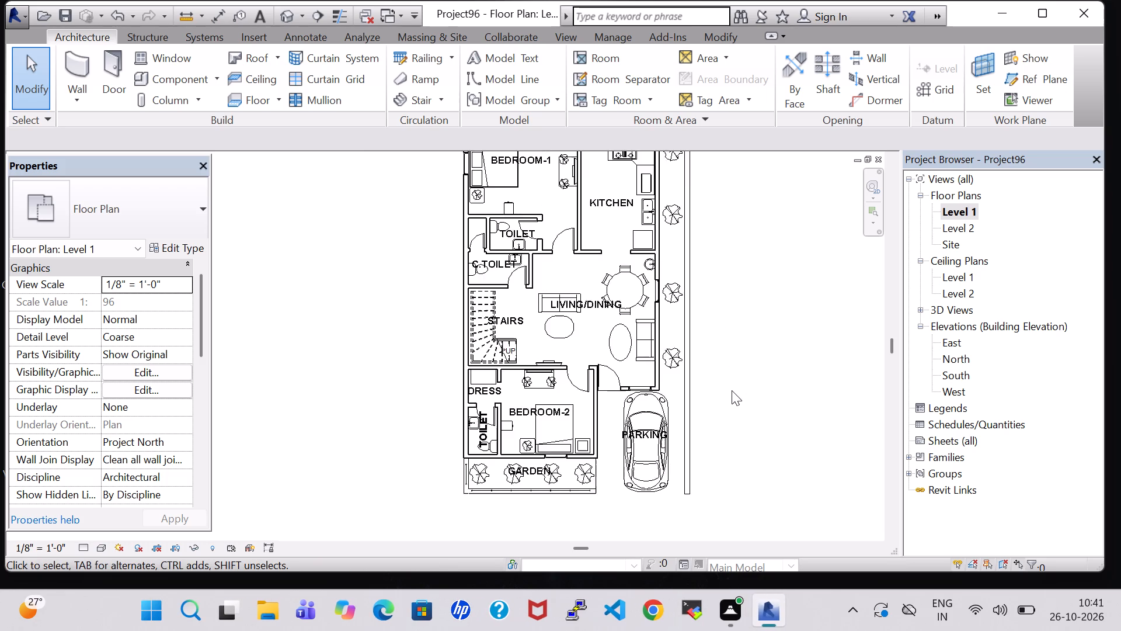
middle_drag(762, 292, 744, 453)
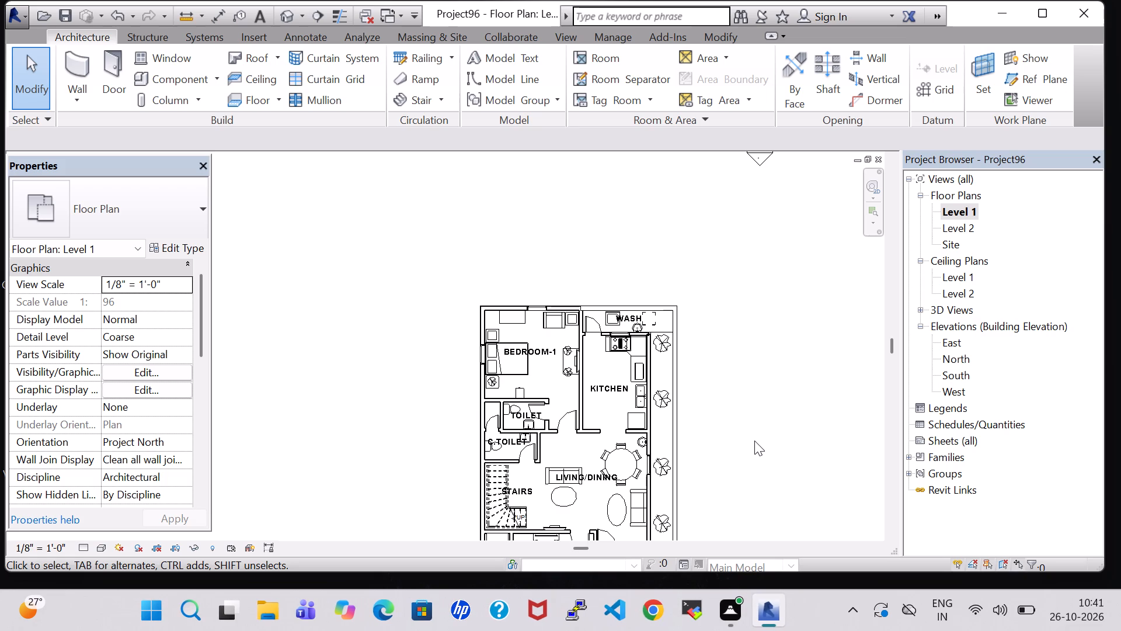
click(782, 375)
scroll(767, 375, up, 2)
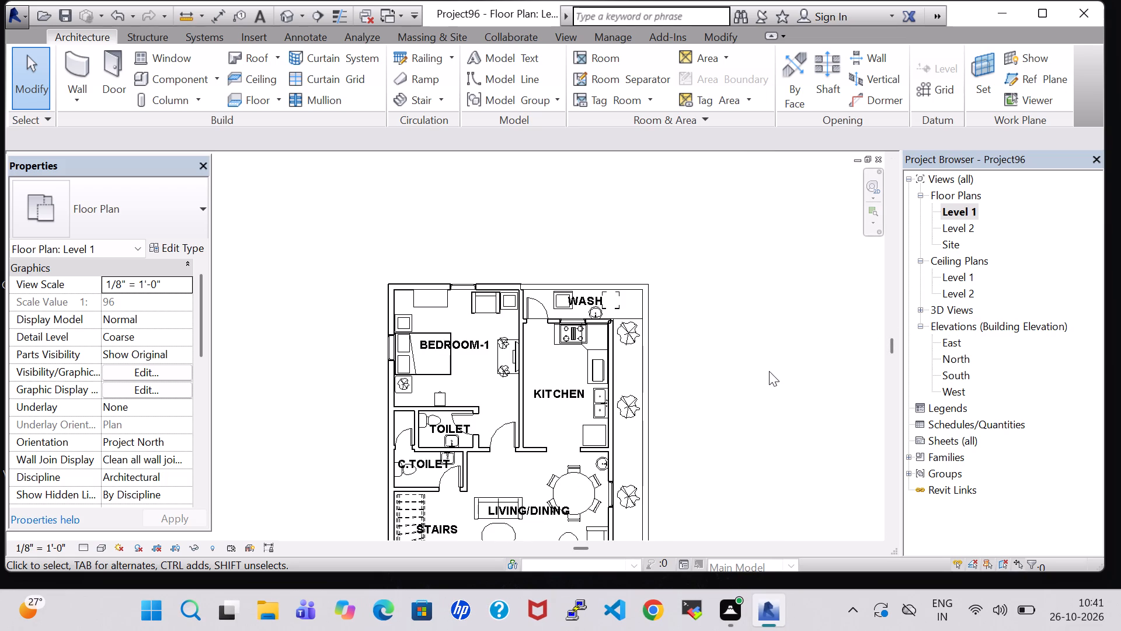
scroll(769, 371, down, 1)
middle_drag(769, 365, 777, 265)
middle_drag(777, 276, 800, 213)
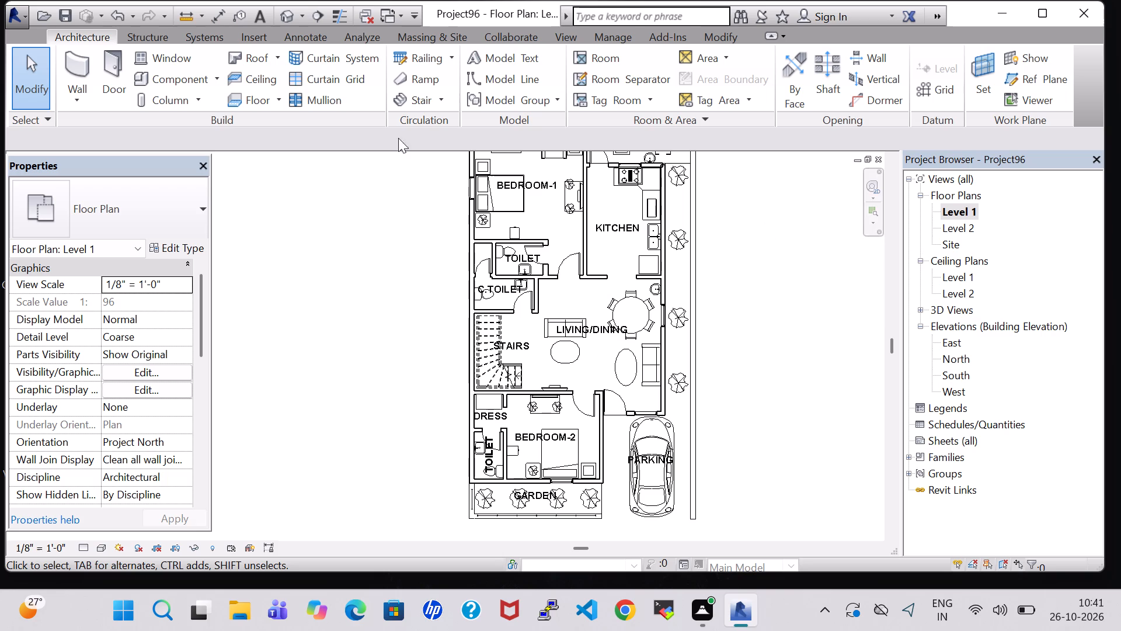
Examine the finished house in the 3D view from the front and from slightly above.
click(287, 18)
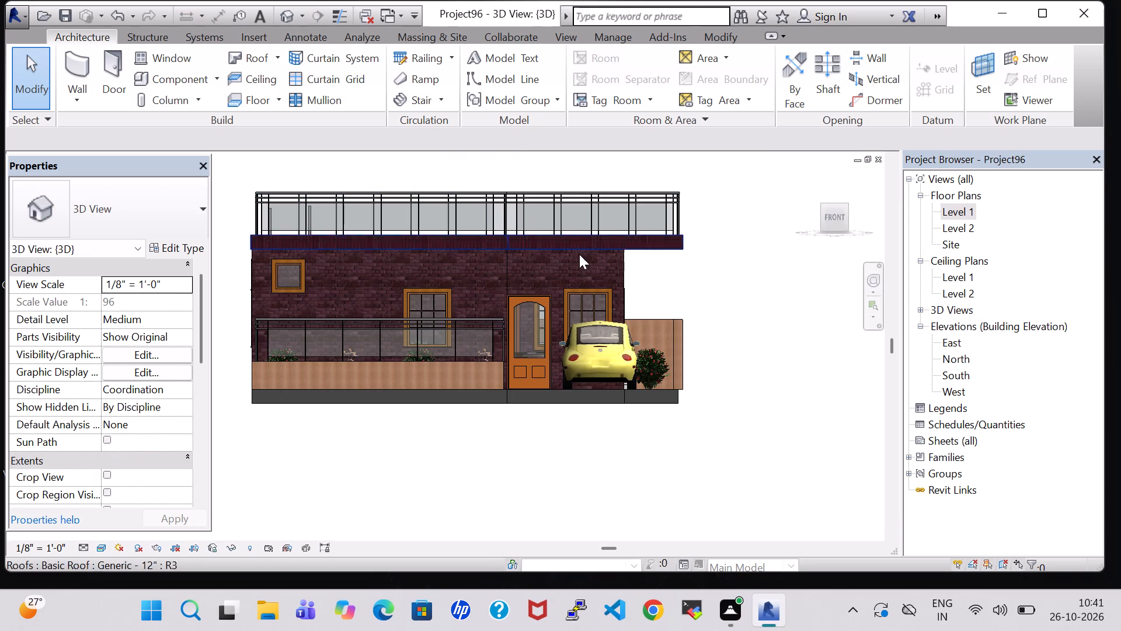
scroll(579, 262, down, 3)
middle_drag(695, 248, 695, 260)
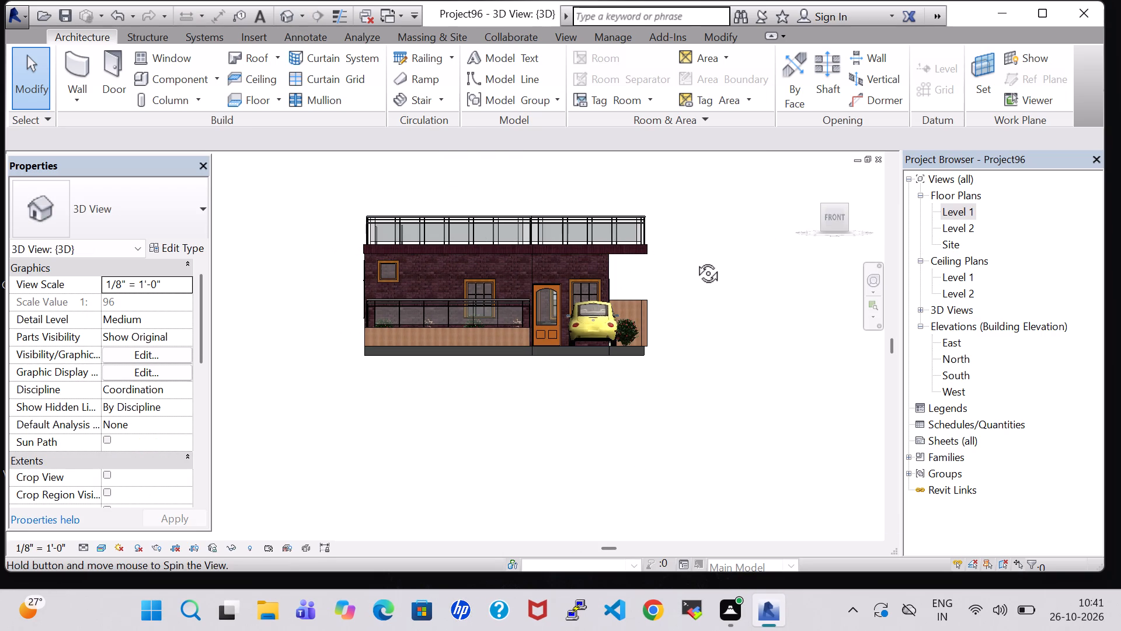
middle_drag(695, 260, 695, 303)
scroll(681, 275, up, 1)
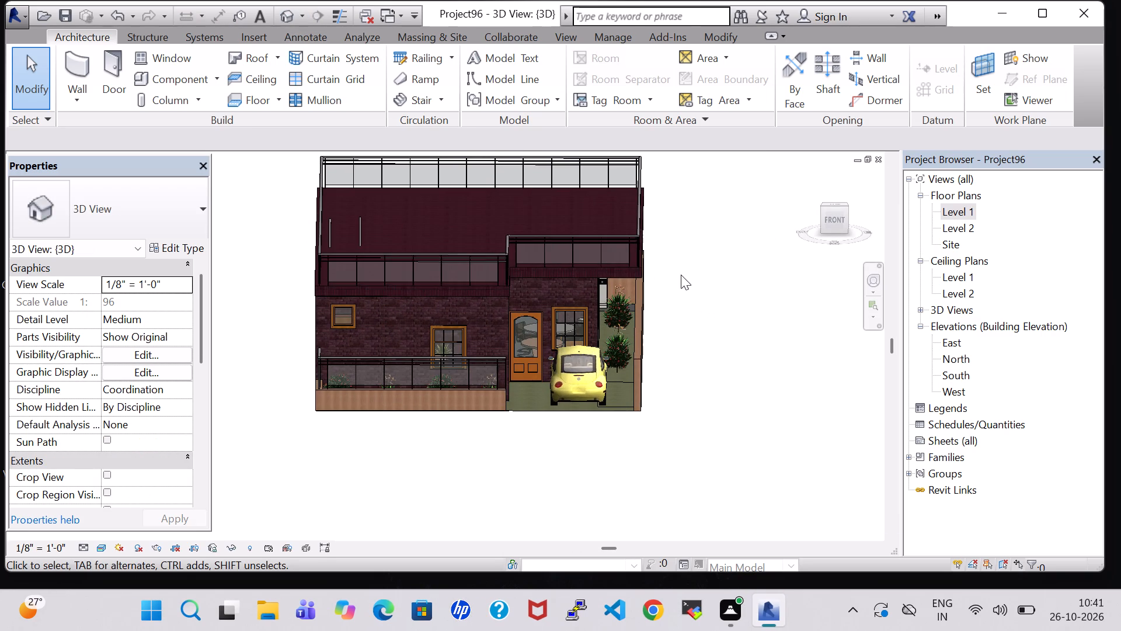
Save the project.
click(59, 17)
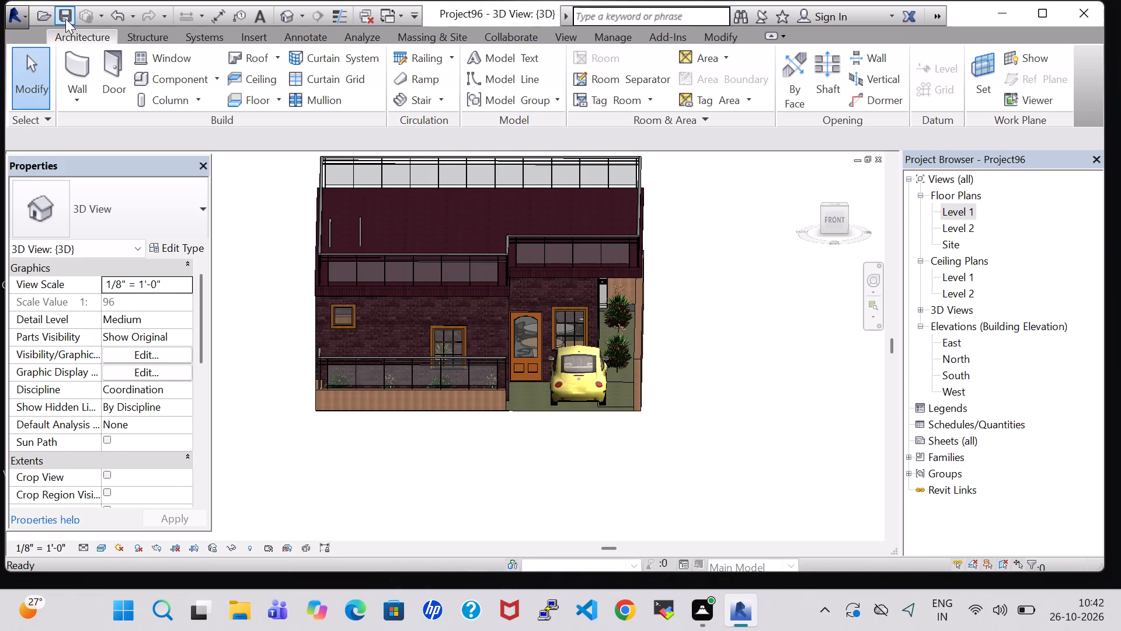
Export the model as an IFC 2x3 file named Project96 into the work folder on the Desktop.
click(17, 12)
click(92, 294)
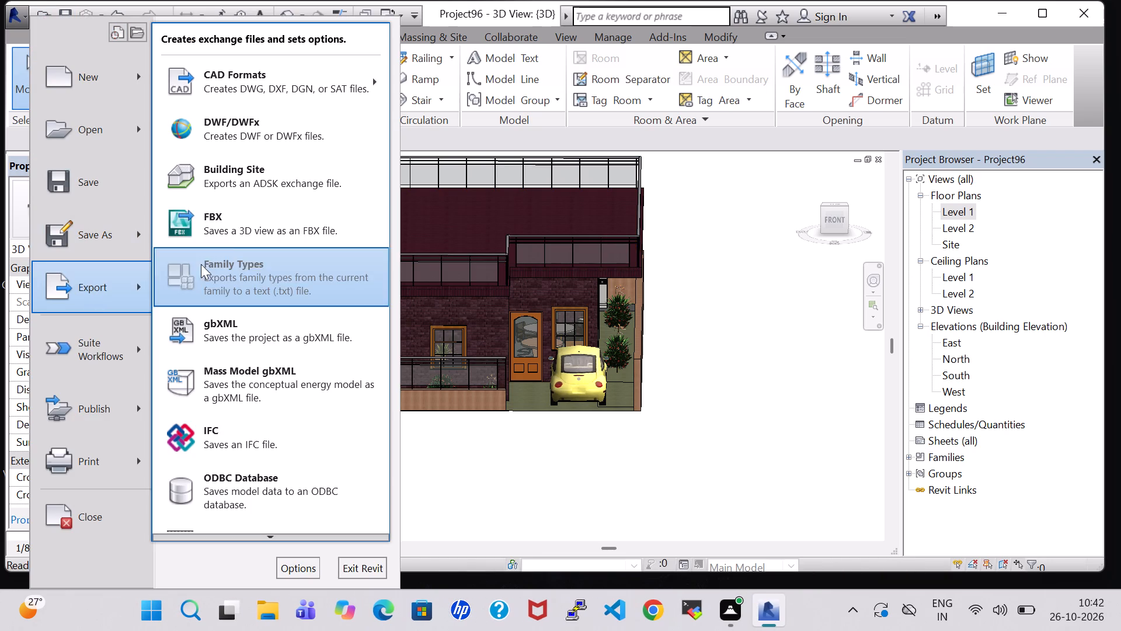
click(273, 428)
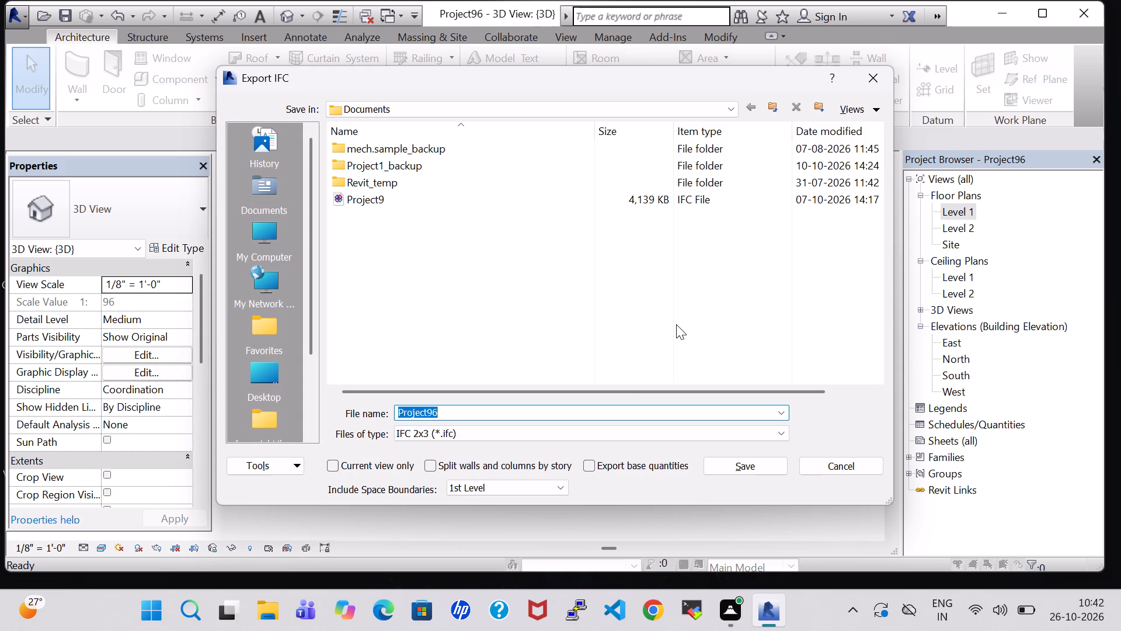
click(264, 382)
scroll(388, 375, down, 1)
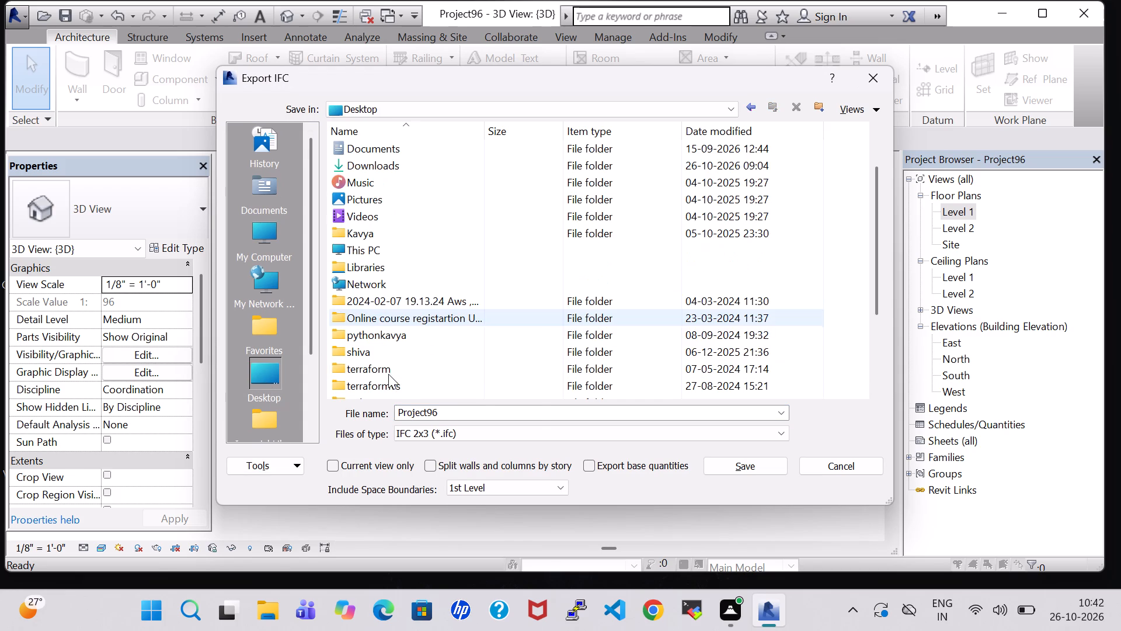
scroll(388, 372, down, 2)
double_click(382, 314)
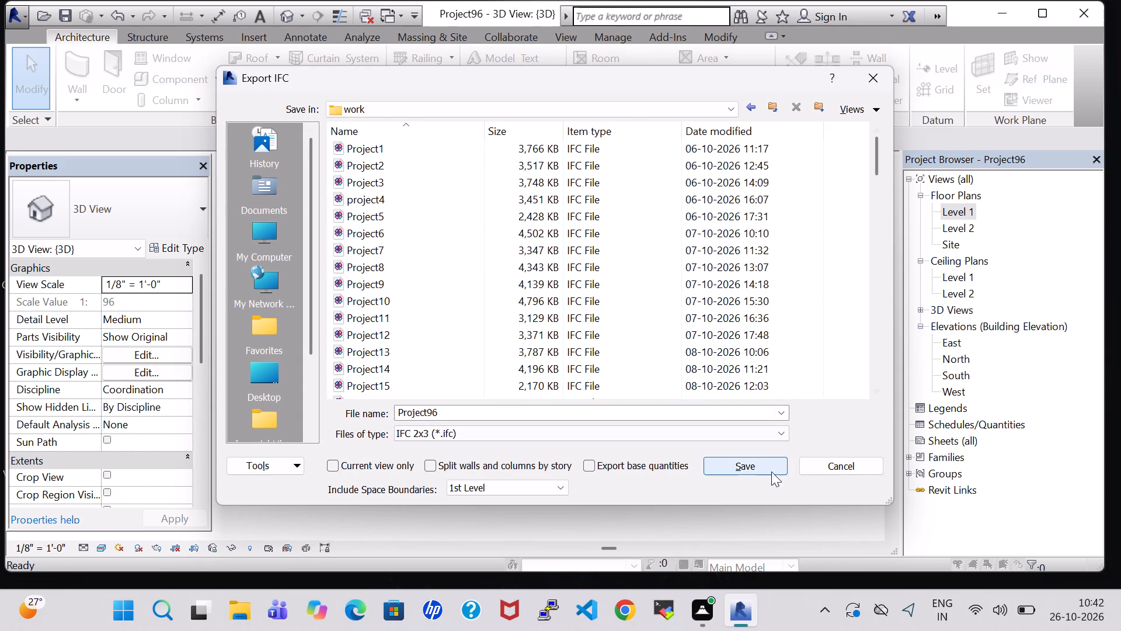
click(732, 465)
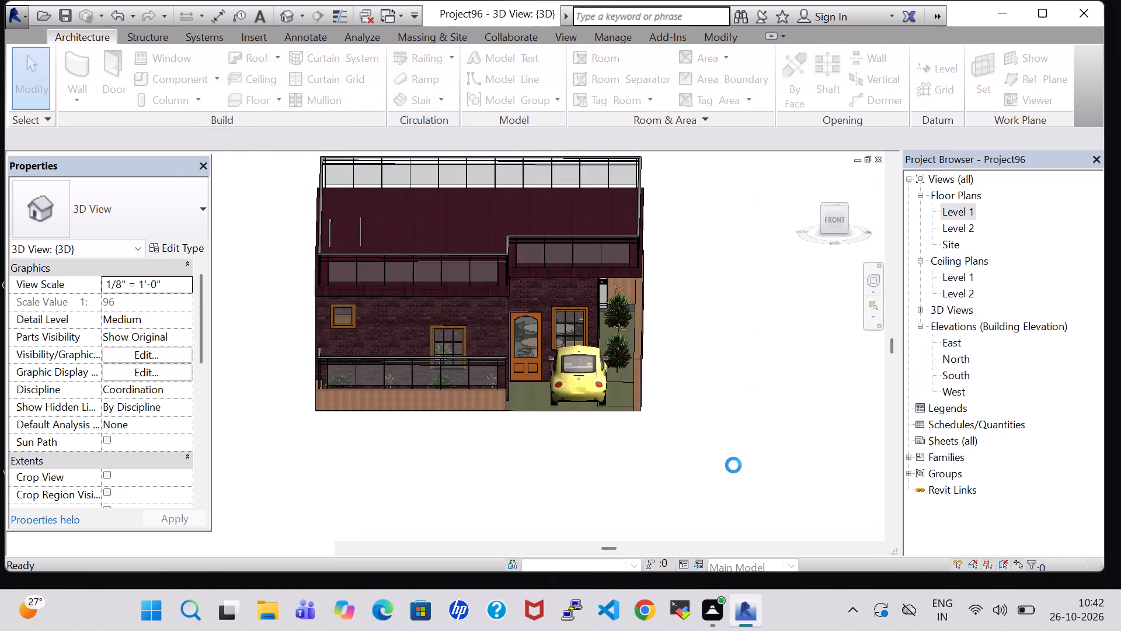